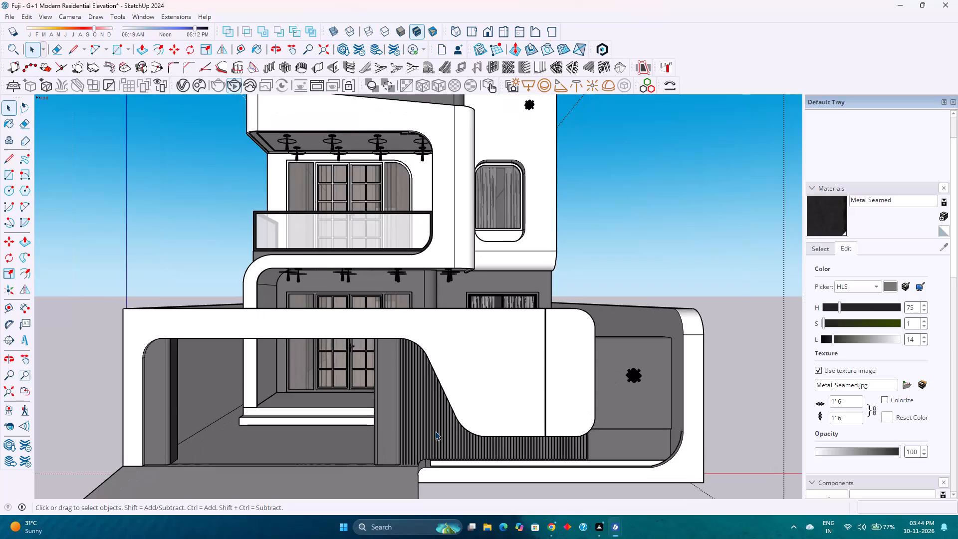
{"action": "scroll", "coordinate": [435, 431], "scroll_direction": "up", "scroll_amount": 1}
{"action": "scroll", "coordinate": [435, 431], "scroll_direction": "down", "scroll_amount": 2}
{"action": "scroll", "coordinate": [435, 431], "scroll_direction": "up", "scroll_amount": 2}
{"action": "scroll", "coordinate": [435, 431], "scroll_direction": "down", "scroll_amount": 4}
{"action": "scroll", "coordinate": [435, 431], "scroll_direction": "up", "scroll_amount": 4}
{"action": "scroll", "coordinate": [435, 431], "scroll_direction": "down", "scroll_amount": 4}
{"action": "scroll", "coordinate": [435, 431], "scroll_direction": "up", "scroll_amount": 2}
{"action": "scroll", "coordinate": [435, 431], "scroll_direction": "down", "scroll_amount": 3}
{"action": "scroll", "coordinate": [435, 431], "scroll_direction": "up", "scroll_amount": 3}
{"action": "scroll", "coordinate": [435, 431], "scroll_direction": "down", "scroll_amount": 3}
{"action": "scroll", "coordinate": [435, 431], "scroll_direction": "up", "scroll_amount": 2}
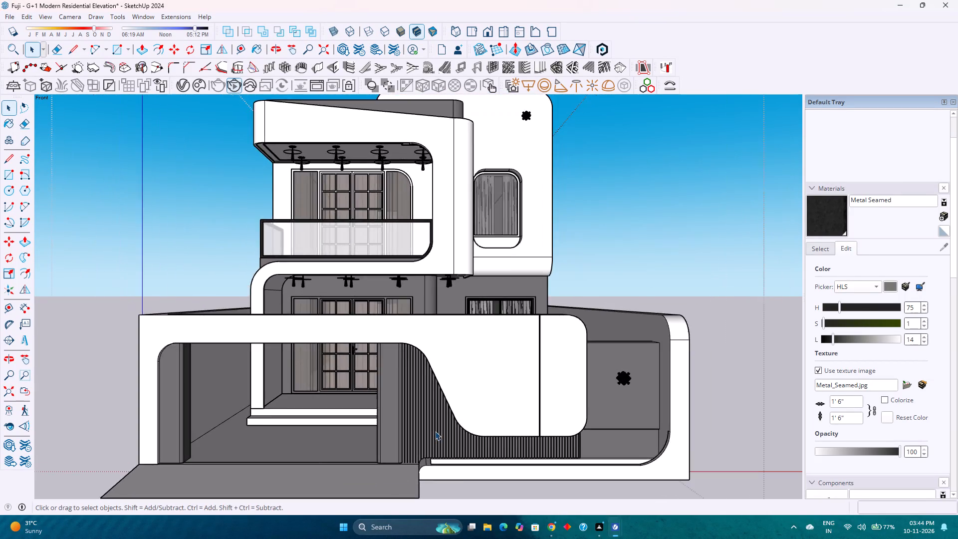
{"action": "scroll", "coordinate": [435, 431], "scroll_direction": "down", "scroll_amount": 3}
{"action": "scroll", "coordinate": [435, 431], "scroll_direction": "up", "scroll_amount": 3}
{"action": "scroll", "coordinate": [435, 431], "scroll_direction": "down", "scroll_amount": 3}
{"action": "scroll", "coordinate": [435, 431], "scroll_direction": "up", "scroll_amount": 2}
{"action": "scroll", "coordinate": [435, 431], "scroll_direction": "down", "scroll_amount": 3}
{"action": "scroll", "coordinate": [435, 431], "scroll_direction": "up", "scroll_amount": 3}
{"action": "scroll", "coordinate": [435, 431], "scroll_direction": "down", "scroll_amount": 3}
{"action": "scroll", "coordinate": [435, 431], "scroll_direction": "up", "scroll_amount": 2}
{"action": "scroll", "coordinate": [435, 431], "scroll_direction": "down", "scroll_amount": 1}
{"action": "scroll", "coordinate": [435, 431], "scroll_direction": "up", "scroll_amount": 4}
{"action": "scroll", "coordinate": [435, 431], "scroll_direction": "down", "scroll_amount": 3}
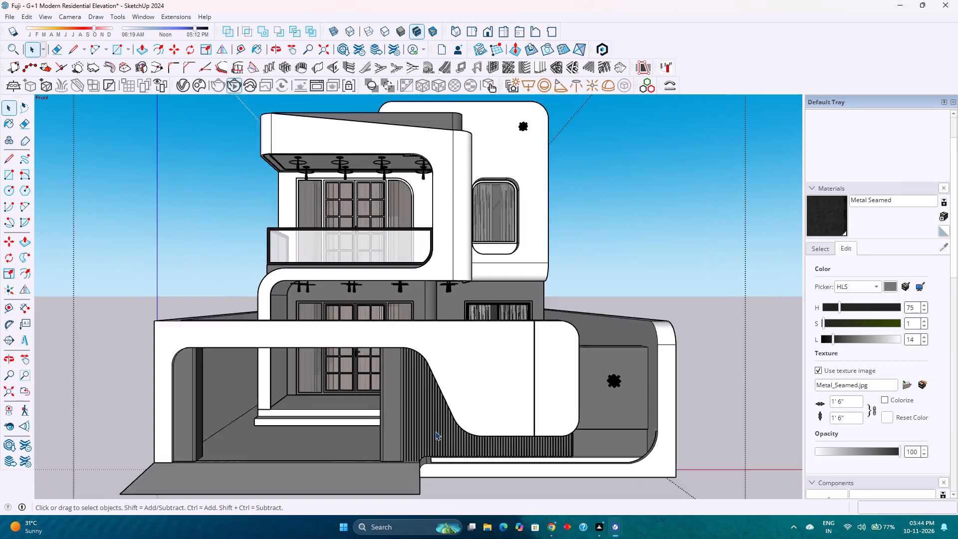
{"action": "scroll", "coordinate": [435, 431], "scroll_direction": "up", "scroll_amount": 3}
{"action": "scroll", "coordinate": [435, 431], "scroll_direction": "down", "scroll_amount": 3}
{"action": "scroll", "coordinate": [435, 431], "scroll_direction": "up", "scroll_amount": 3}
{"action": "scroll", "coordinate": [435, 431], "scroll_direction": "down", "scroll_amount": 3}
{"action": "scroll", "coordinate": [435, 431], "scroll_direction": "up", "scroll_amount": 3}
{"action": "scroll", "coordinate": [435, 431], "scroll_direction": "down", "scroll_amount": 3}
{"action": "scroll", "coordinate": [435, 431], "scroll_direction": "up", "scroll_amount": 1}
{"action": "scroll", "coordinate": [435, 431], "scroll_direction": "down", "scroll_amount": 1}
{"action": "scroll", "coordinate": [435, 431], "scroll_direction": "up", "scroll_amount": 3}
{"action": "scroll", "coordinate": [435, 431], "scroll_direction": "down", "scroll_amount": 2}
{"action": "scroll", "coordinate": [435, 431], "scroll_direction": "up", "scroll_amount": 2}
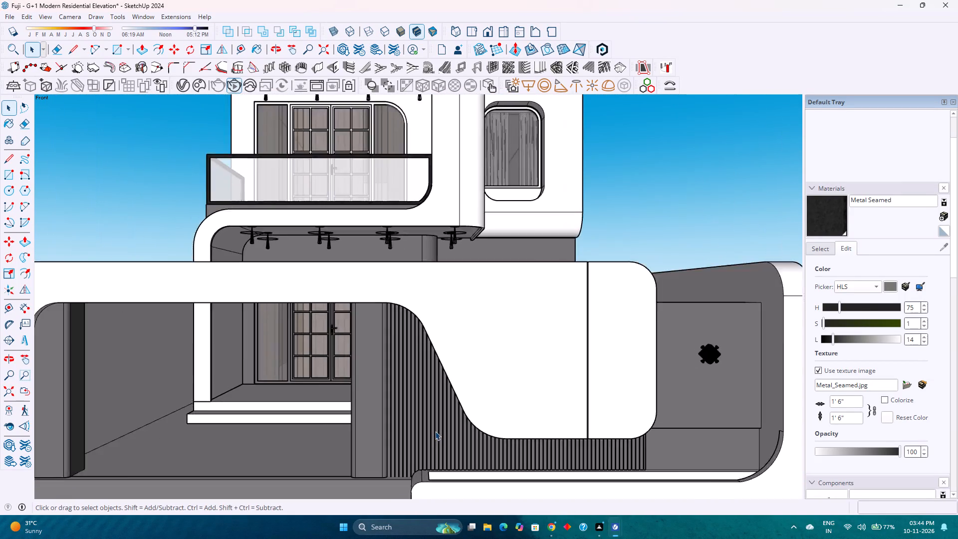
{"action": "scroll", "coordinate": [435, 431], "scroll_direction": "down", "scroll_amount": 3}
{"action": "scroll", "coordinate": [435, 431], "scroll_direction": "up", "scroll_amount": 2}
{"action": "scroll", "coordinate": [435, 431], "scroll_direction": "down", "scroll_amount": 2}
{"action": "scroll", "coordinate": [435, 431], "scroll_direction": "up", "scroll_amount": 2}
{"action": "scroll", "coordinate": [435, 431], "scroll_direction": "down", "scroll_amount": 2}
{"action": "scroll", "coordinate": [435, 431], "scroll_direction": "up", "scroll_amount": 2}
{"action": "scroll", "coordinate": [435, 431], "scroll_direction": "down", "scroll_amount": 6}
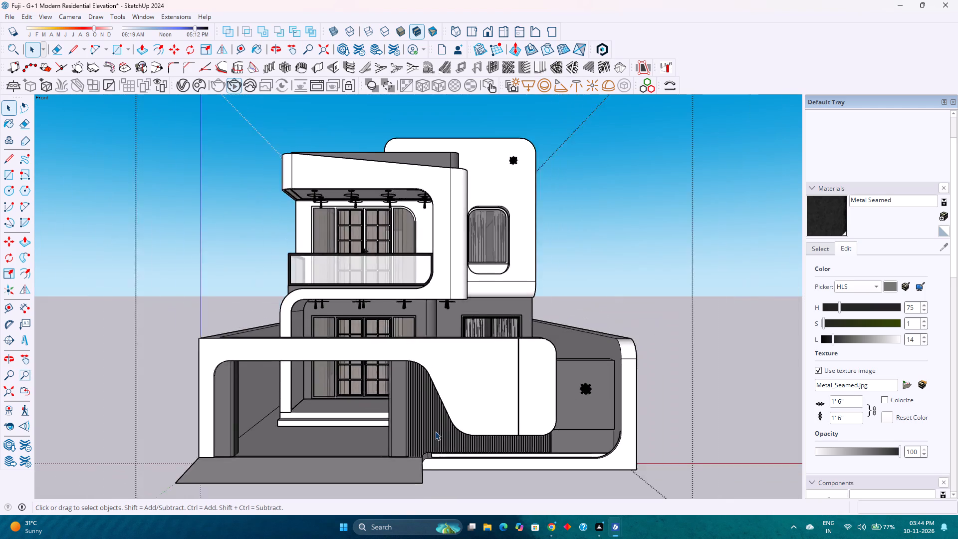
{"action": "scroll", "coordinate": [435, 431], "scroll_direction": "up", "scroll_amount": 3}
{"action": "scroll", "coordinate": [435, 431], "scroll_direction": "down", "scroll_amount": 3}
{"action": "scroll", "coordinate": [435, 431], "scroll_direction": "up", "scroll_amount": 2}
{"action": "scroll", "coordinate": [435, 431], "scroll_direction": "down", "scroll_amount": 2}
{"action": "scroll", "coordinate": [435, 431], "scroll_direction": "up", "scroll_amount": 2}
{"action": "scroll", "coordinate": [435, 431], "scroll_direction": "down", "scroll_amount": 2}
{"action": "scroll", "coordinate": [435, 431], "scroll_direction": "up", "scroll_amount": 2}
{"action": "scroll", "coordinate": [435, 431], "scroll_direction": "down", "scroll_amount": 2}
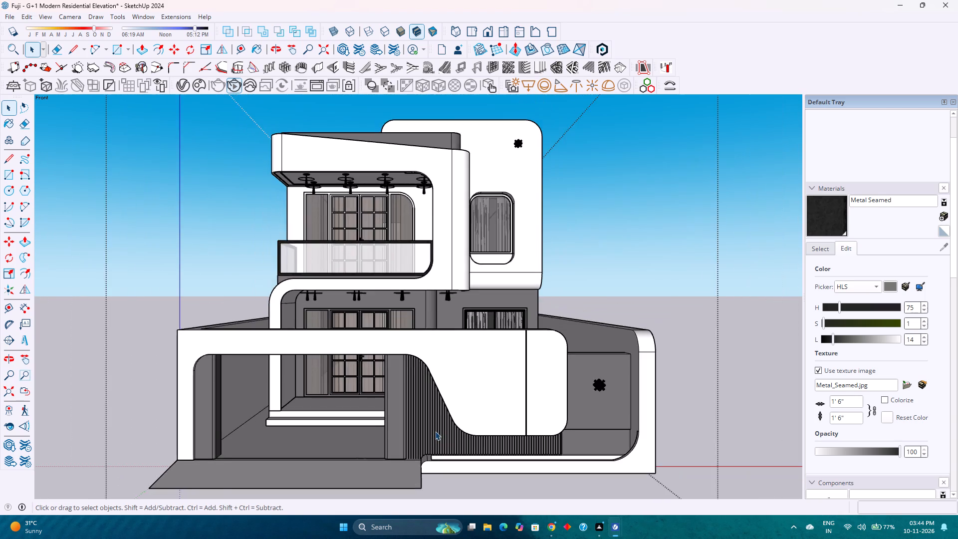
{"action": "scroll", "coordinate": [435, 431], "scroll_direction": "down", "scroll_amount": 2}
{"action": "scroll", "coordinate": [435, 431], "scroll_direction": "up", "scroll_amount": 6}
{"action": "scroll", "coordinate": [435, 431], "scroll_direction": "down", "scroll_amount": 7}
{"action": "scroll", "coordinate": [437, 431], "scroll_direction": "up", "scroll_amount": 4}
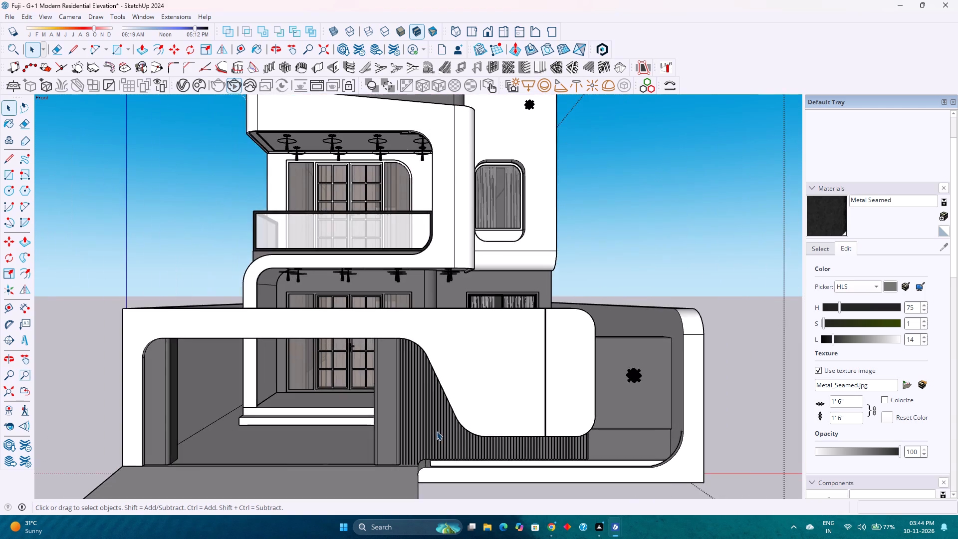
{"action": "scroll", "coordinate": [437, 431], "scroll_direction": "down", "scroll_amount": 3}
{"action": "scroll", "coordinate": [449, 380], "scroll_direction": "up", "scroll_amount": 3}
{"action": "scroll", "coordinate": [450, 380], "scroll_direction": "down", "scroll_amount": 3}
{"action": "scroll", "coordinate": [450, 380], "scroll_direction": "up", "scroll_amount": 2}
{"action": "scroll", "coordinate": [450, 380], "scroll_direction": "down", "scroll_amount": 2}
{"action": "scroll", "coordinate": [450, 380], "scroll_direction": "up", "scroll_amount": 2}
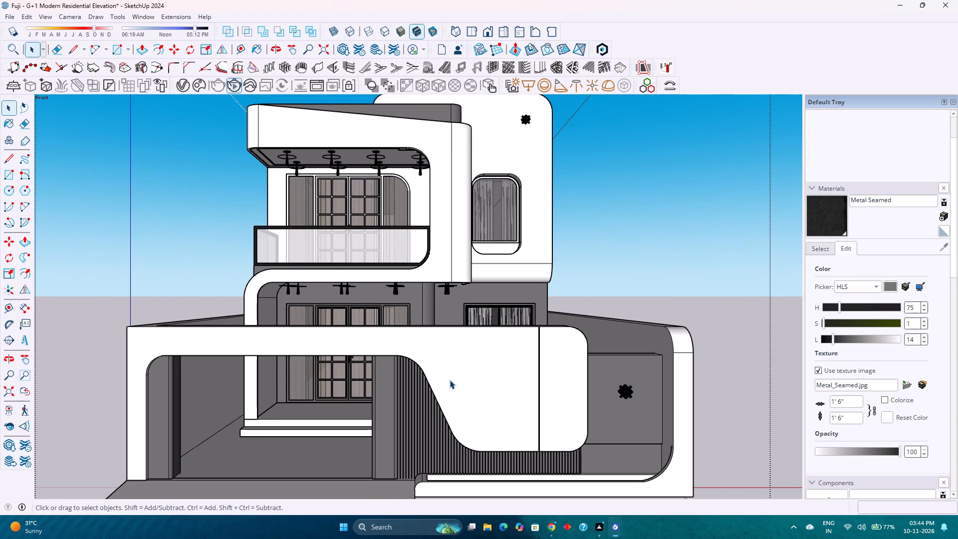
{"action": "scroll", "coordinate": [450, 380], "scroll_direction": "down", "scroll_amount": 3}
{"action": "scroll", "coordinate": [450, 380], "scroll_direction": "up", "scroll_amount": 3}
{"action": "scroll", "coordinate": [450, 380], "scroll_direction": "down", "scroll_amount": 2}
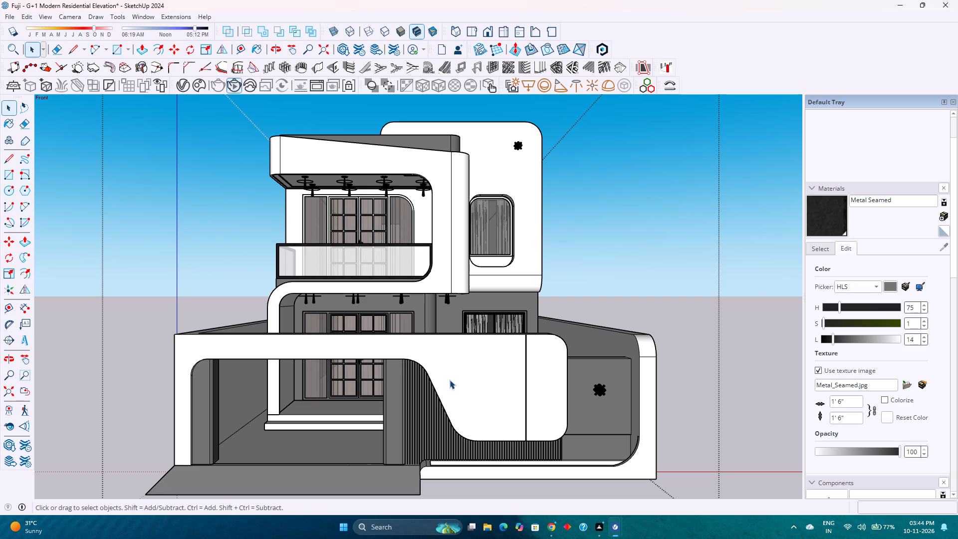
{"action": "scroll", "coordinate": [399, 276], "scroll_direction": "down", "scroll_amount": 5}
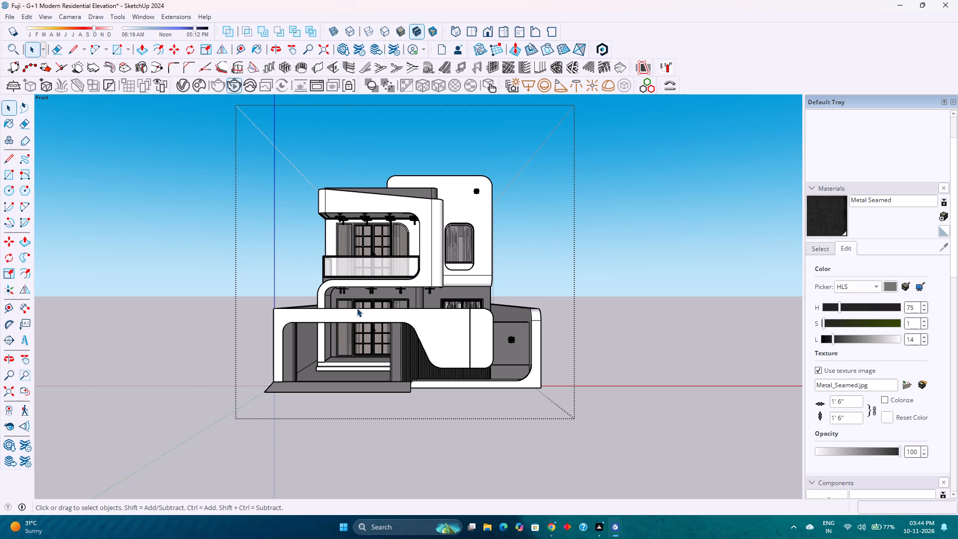
Open the ground-floor porch side wall for editing and place a vertical guide through the midpoint of its inner face's top edge.
{"action": "middle_click_drag", "start_coordinate": [354, 312], "coordinate": [287, 363]}
{"action": "middle_click", "coordinate": [287, 363]}
{"action": "scroll", "coordinate": [309, 321], "scroll_direction": "up", "scroll_amount": 11}
{"action": "middle_click_drag", "start_coordinate": [313, 331], "coordinate": [254, 324]}
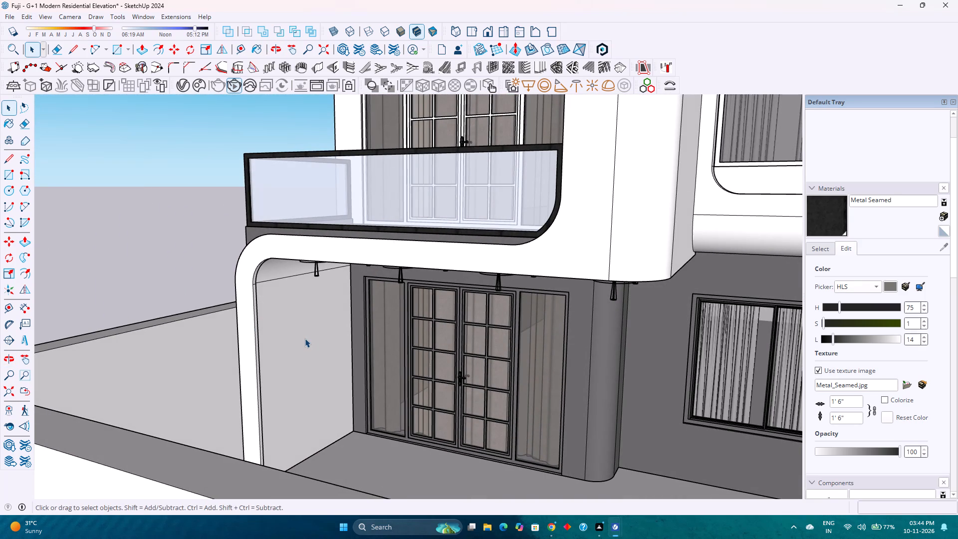
{"action": "double_click", "coordinate": [302, 351]}
{"action": "scroll", "coordinate": [302, 351], "scroll_direction": "up", "scroll_amount": 2}
{"action": "left_click", "coordinate": [302, 351]}
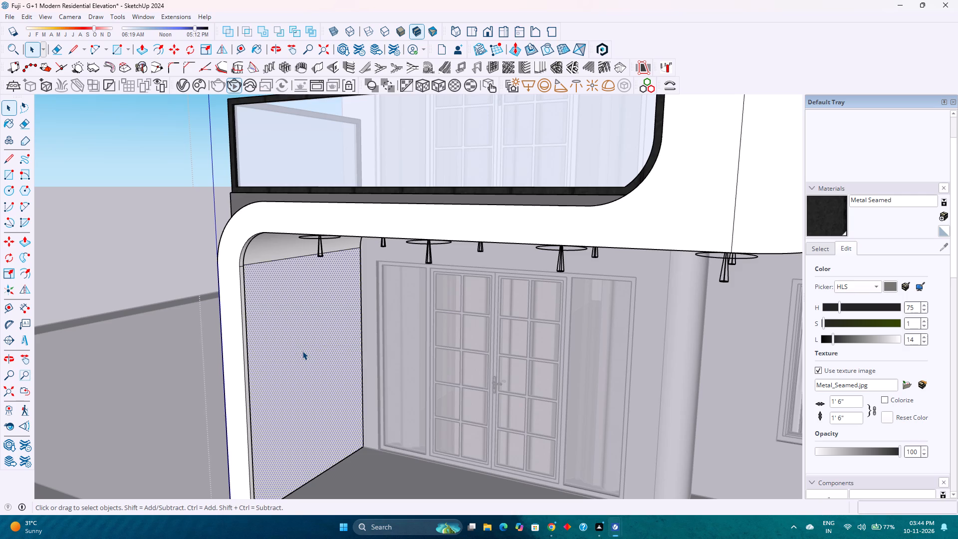
{"action": "scroll", "coordinate": [303, 351], "scroll_direction": "up", "scroll_amount": 1}
{"action": "middle_click_drag", "start_coordinate": [303, 351], "coordinate": [191, 323]}
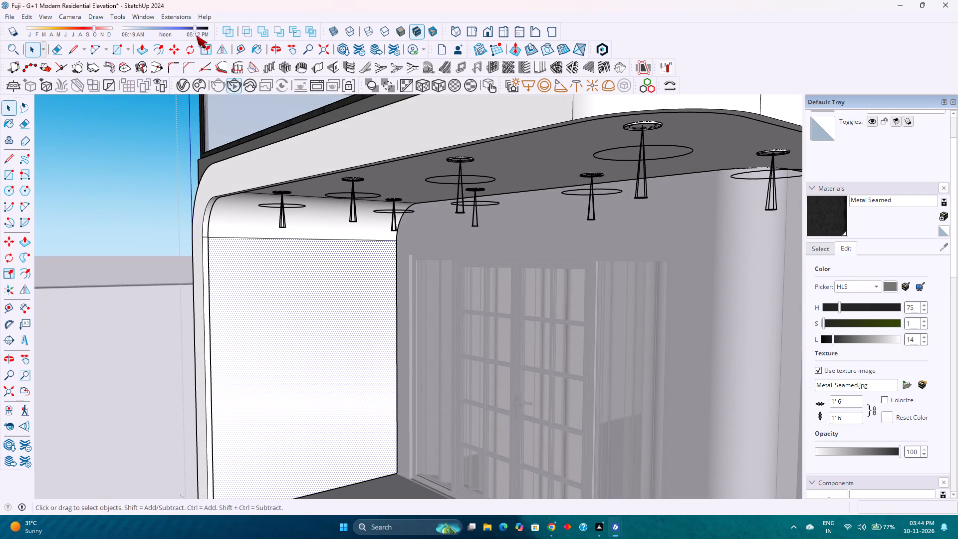
{"action": "left_click", "coordinate": [240, 51]}
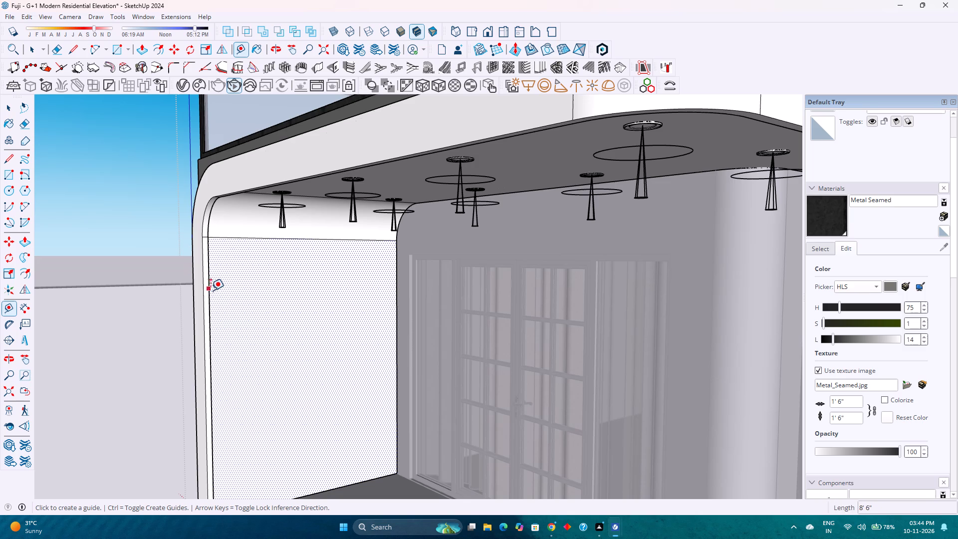
{"action": "left_click", "coordinate": [209, 286]}
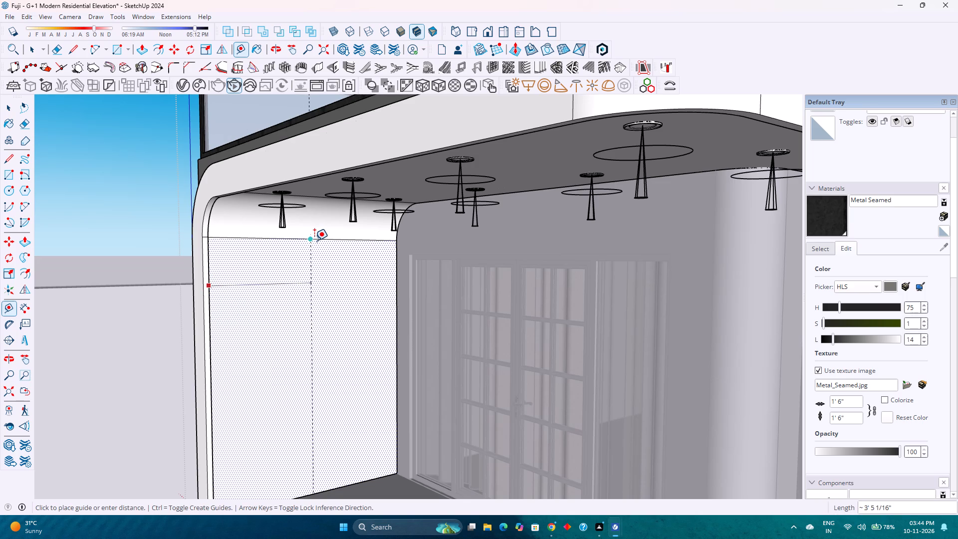
{"action": "left_click", "coordinate": [314, 240]}
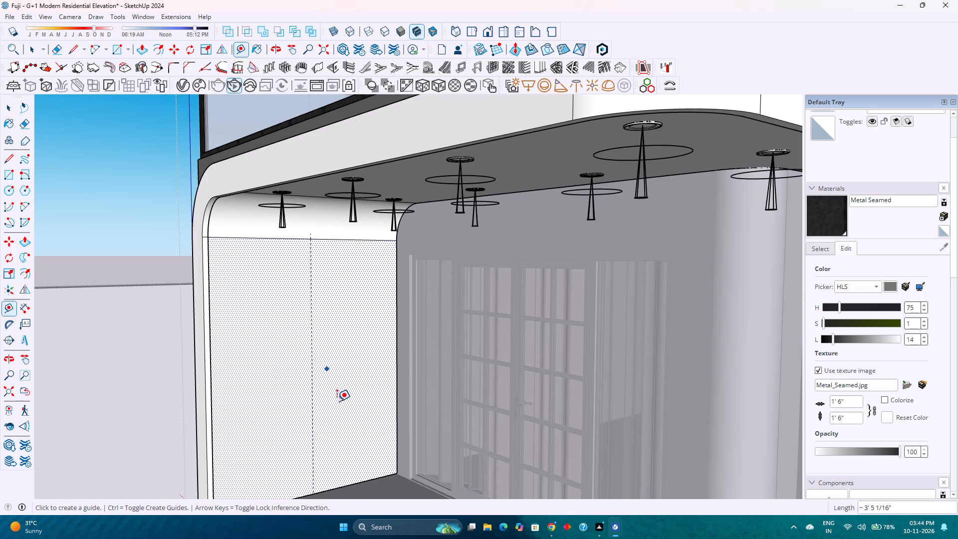
Place a horizontal guide across the porch side wall face, 4'3" above its bottom edge.
{"action": "left_click", "coordinate": [363, 481]}
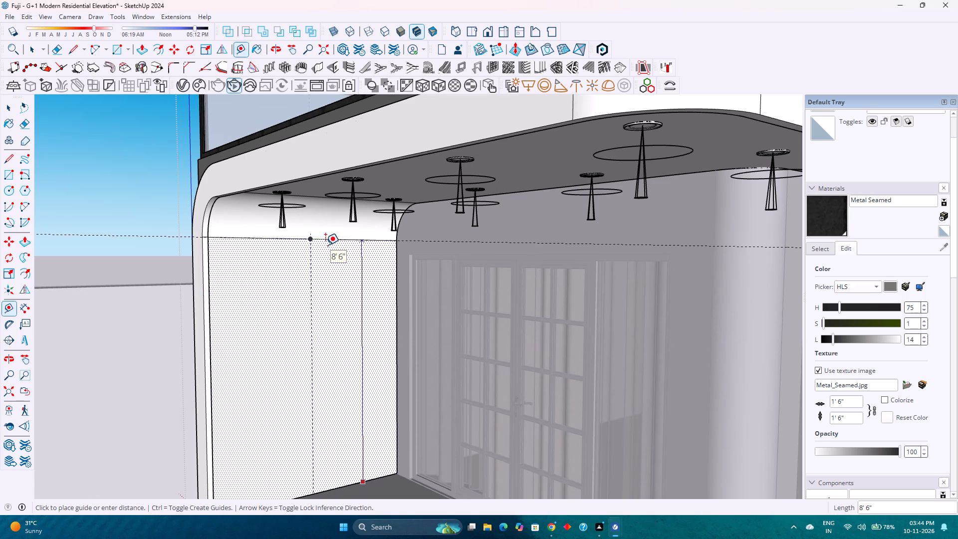
{"action": "type", "text": "4'"}
{"action": "key", "text": "3"}
{"action": "key", "text": "Return"}
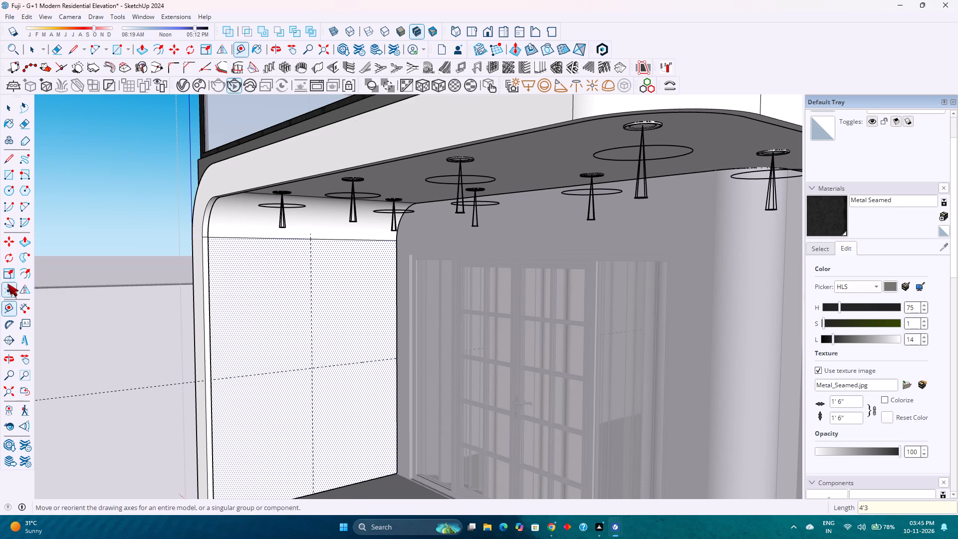
Draw a circle of radius 1'6" on the wall face, centred where the two guides cross.
{"action": "left_click", "coordinate": [12, 196]}
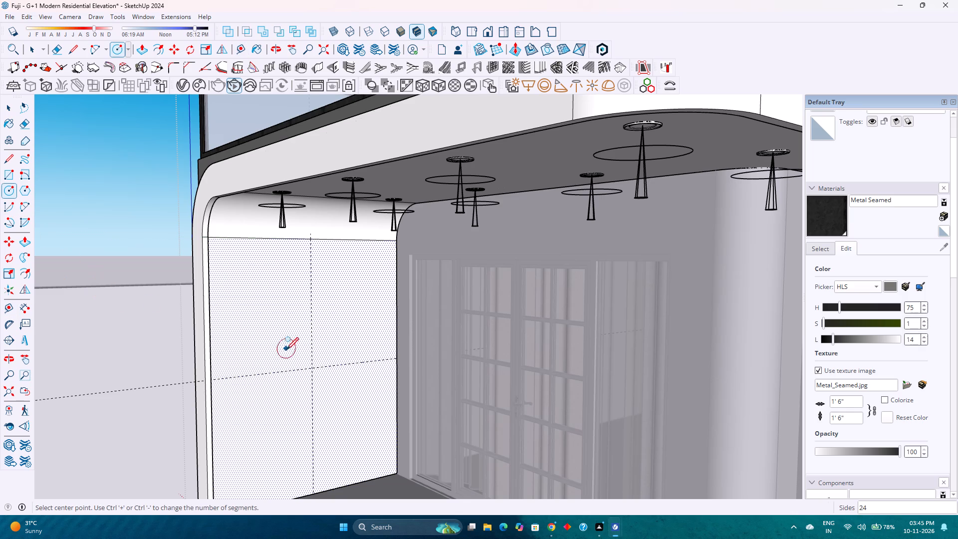
{"action": "left_click", "coordinate": [313, 367]}
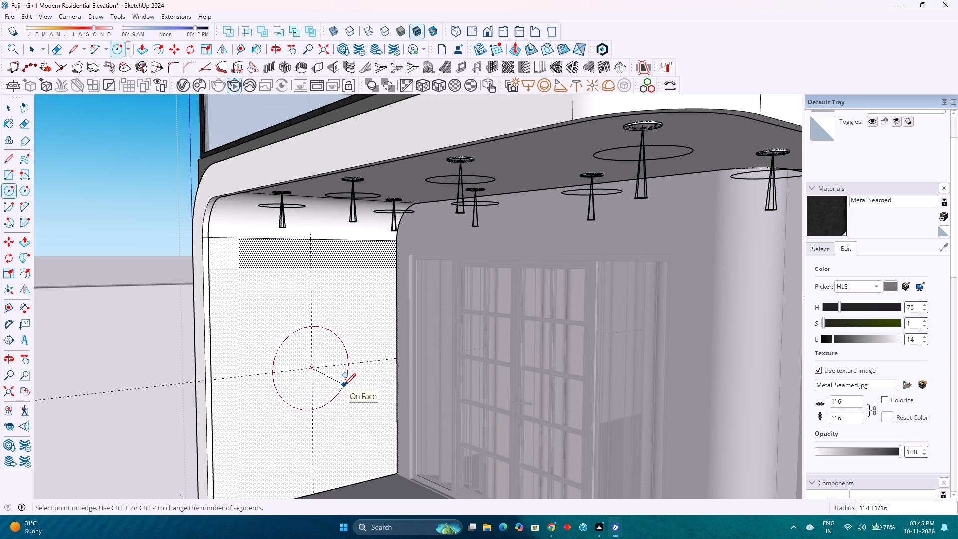
{"action": "type", "text": "2'"}
{"action": "key", "text": "Return"}
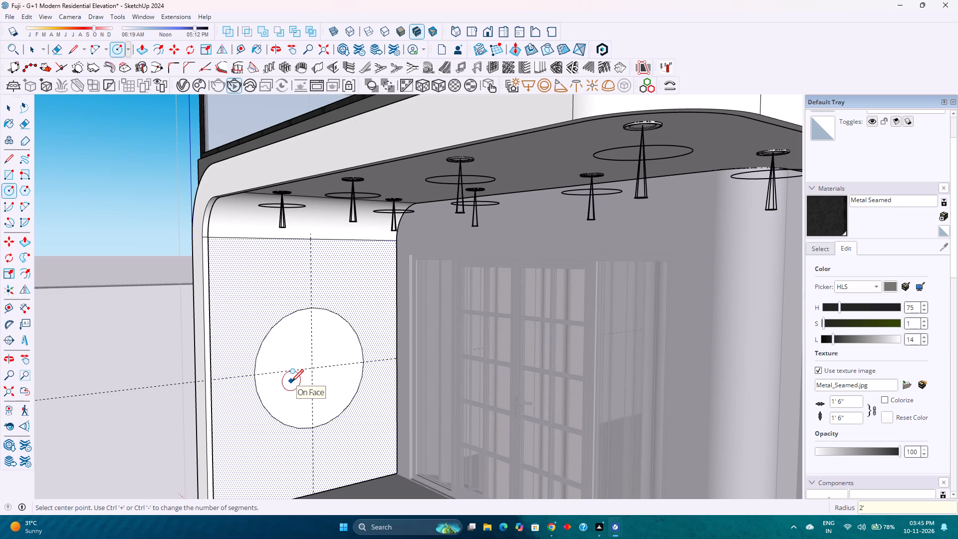
{"action": "type", "text": "1'6\""}
{"action": "key", "text": "Return"}
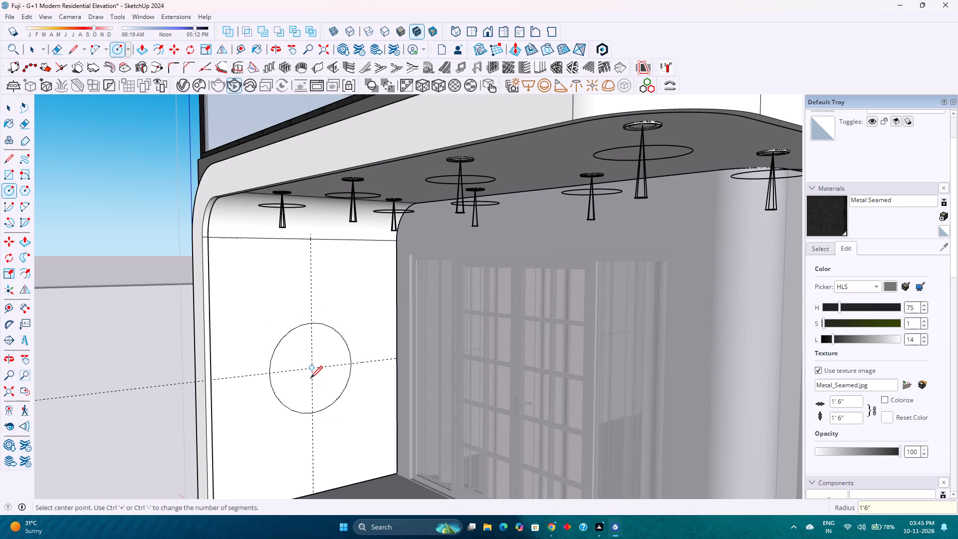
Set the circle's segment count to 240.
{"action": "key", "text": "space"}
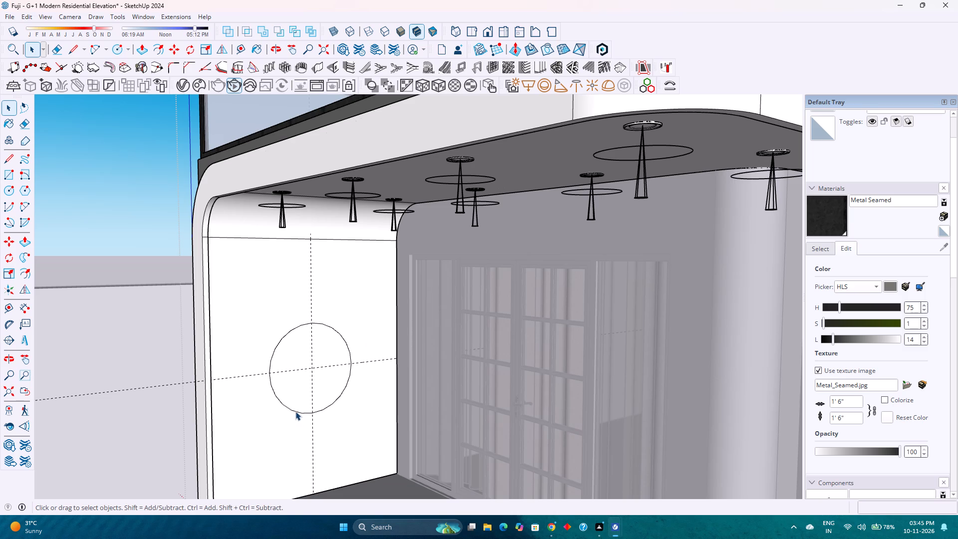
{"action": "left_click", "coordinate": [294, 410]}
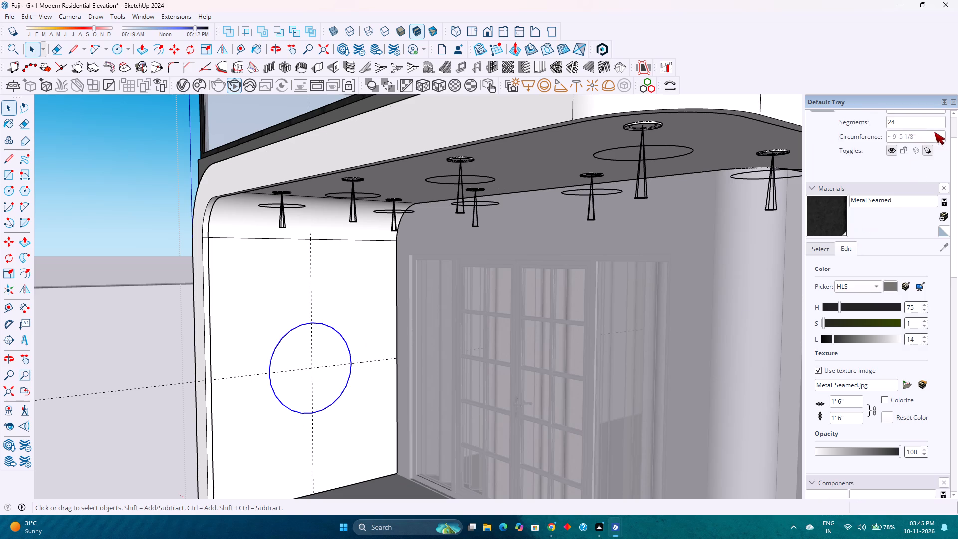
{"action": "scroll", "coordinate": [934, 132], "scroll_direction": "up", "scroll_amount": 3}
{"action": "left_click", "coordinate": [912, 174]}
{"action": "key", "text": "0"}
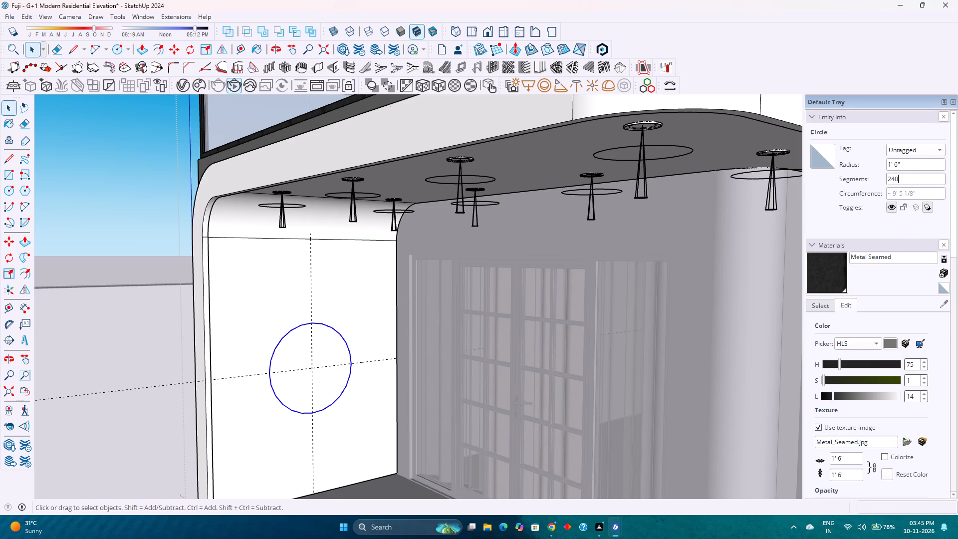
{"action": "key", "text": "Return"}
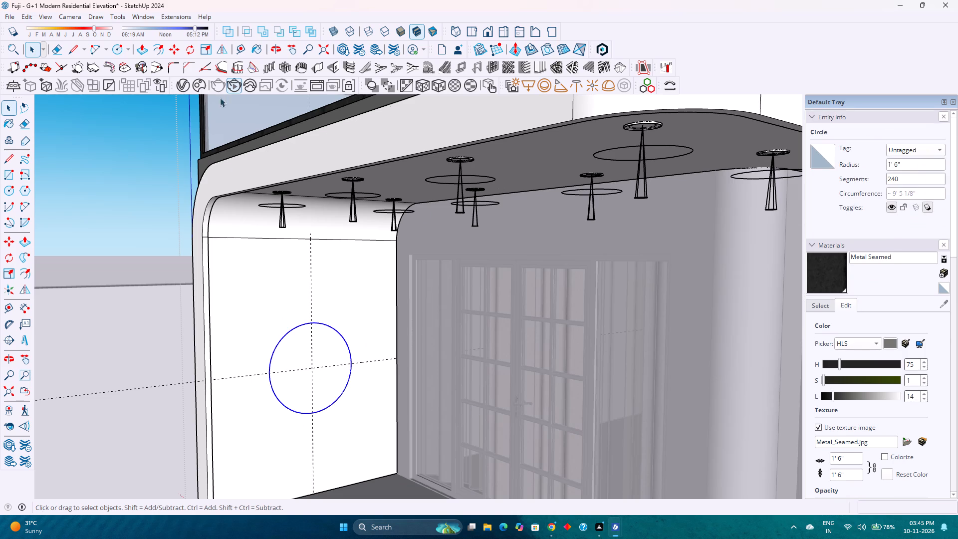
Offset the circle outward by 1" to form a thin ring.
{"action": "left_click", "coordinate": [163, 50]}
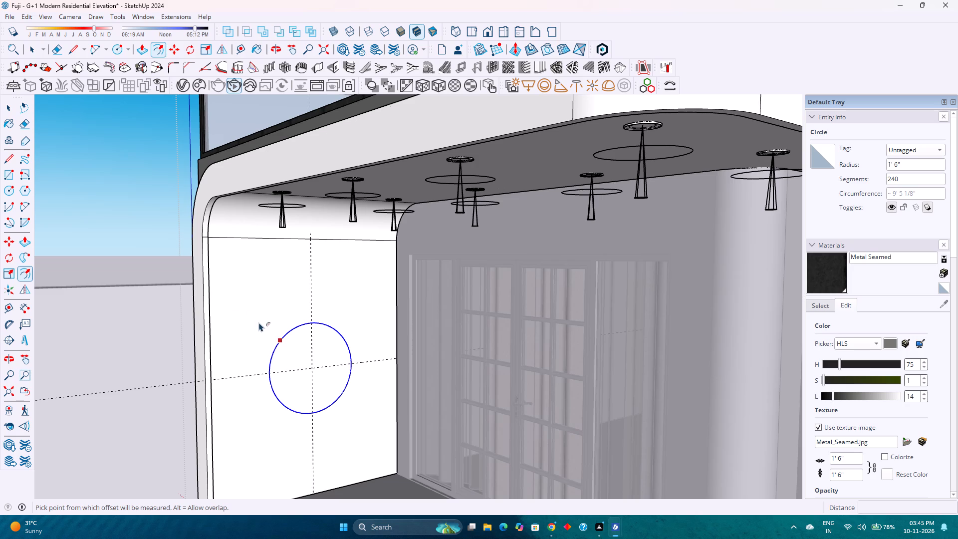
{"action": "left_click", "coordinate": [276, 348]}
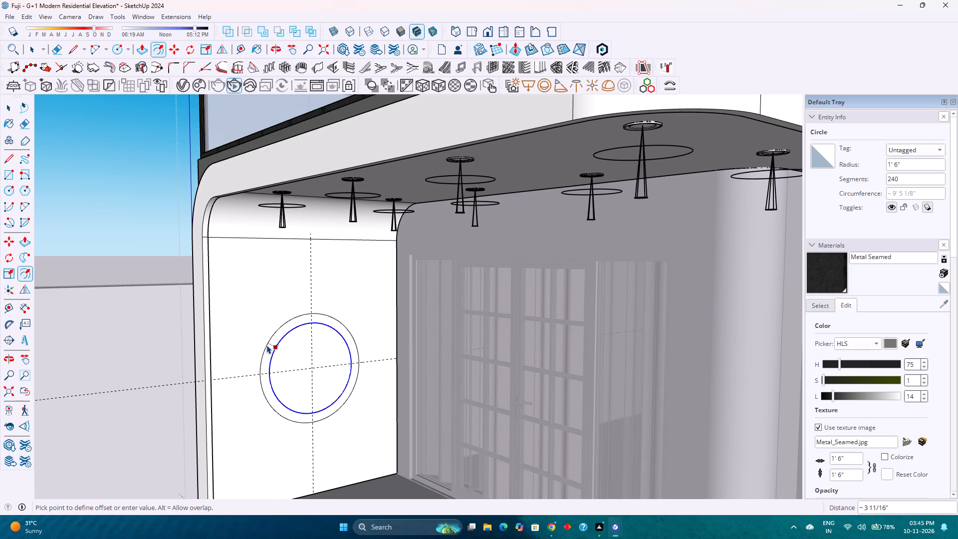
{"action": "key", "text": "1"}
{"action": "key", "text": "Return"}
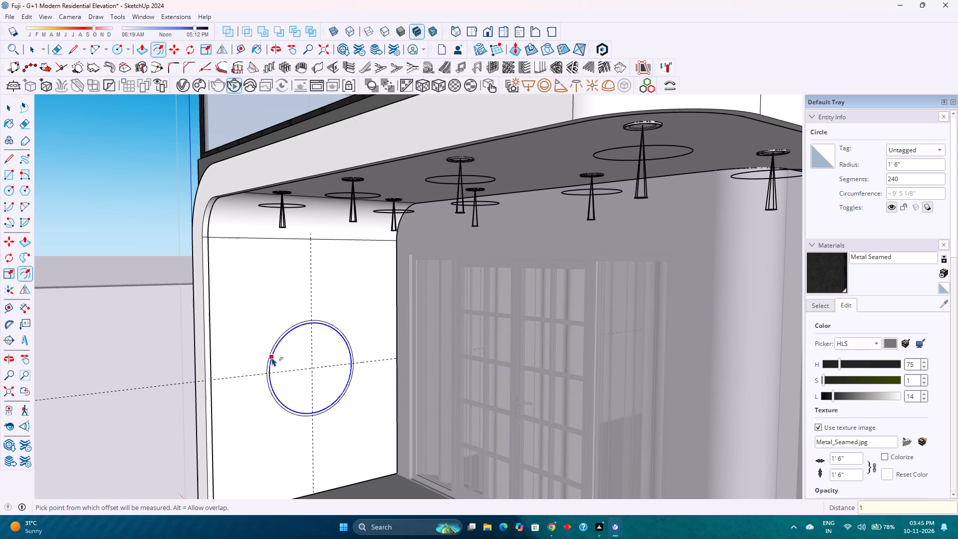
Push/pull the thin ring face between the two circles by 0.5".
{"action": "key", "text": "p"}
{"action": "scroll", "coordinate": [292, 345], "scroll_direction": "up", "scroll_amount": 9}
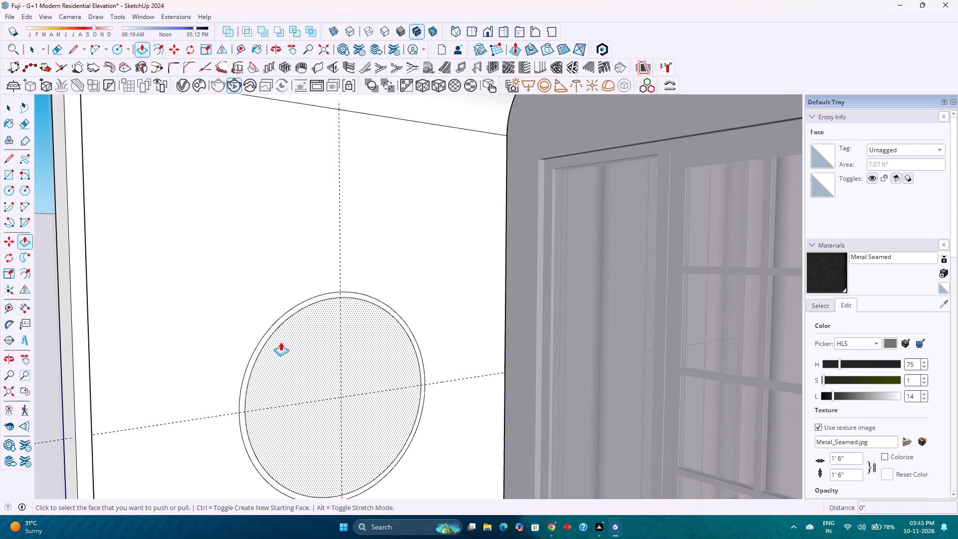
{"action": "scroll", "coordinate": [280, 342], "scroll_direction": "up", "scroll_amount": 2}
{"action": "left_click", "coordinate": [253, 350]}
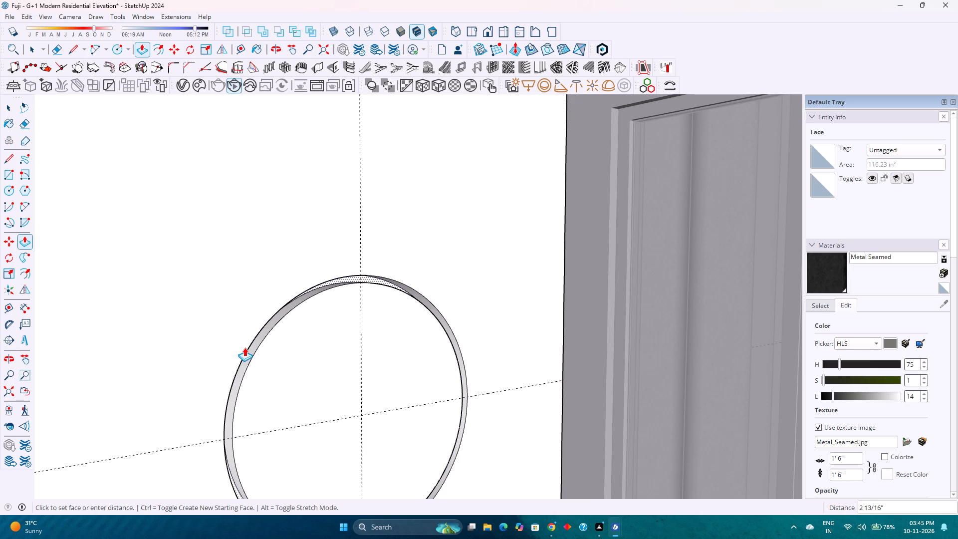
{"action": "type", "text": "0.5"}
{"action": "key", "text": "Return"}
{"action": "scroll", "coordinate": [323, 310], "scroll_direction": "down", "scroll_amount": 4}
{"action": "scroll", "coordinate": [323, 310], "scroll_direction": "up", "scroll_amount": 7}
{"action": "scroll", "coordinate": [323, 309], "scroll_direction": "down", "scroll_amount": 3}
{"action": "scroll", "coordinate": [322, 309], "scroll_direction": "up", "scroll_amount": 3}
{"action": "scroll", "coordinate": [281, 311], "scroll_direction": "down", "scroll_amount": 2}
{"action": "left_click_drag", "start_coordinate": [714, 60], "coordinate": [432, 180]}
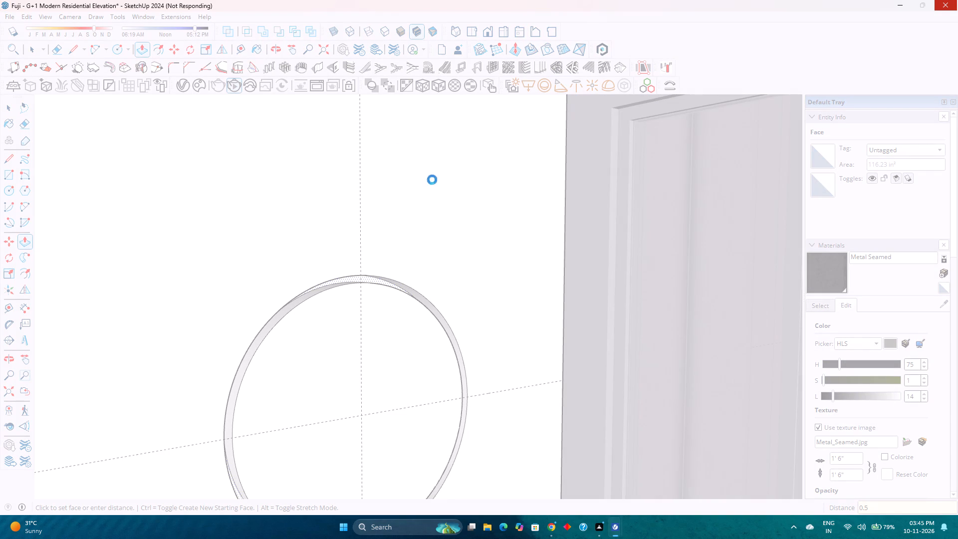
{"action": "left_click_drag", "start_coordinate": [432, 180], "coordinate": [328, 220]}
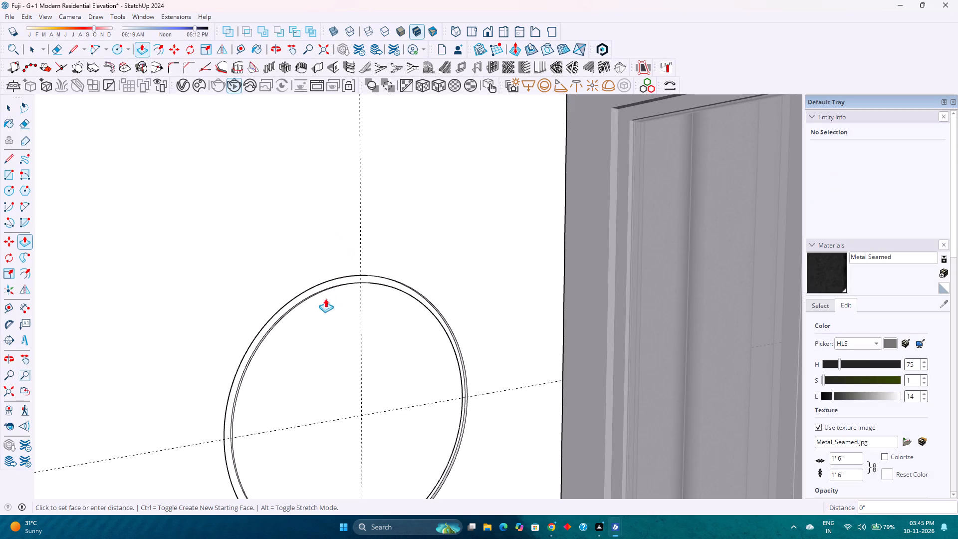
{"action": "key", "text": "space"}
{"action": "scroll", "coordinate": [290, 311], "scroll_direction": "up", "scroll_amount": 7}
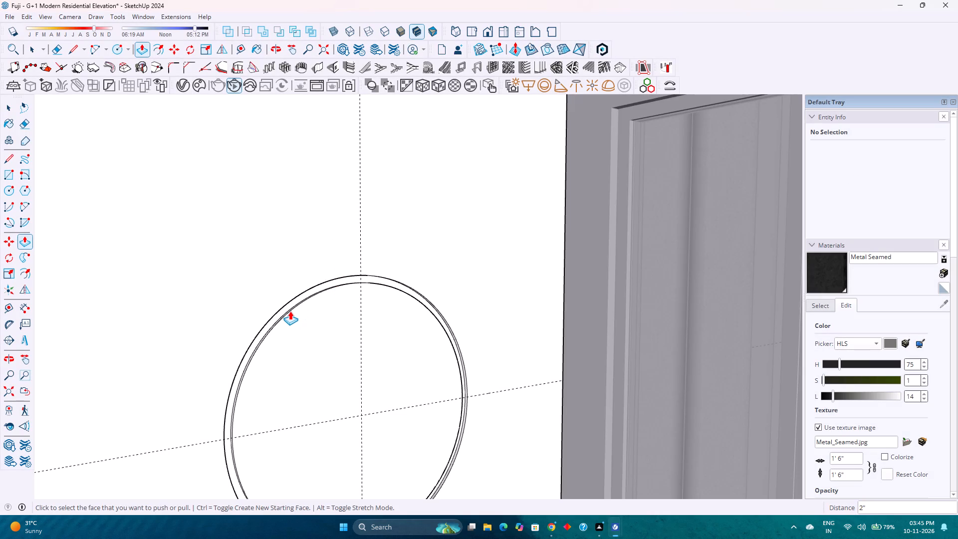
Undo the last push/pull of the thin ring face on the wall.
{"action": "scroll", "coordinate": [290, 311], "scroll_direction": "down", "scroll_amount": 4}
{"action": "scroll", "coordinate": [290, 311], "scroll_direction": "up", "scroll_amount": 4}
{"action": "scroll", "coordinate": [290, 311], "scroll_direction": "down", "scroll_amount": 4}
{"action": "scroll", "coordinate": [292, 311], "scroll_direction": "up", "scroll_amount": 4}
{"action": "scroll", "coordinate": [316, 310], "scroll_direction": "down", "scroll_amount": 4}
{"action": "middle_click_drag", "start_coordinate": [323, 310], "coordinate": [362, 300]}
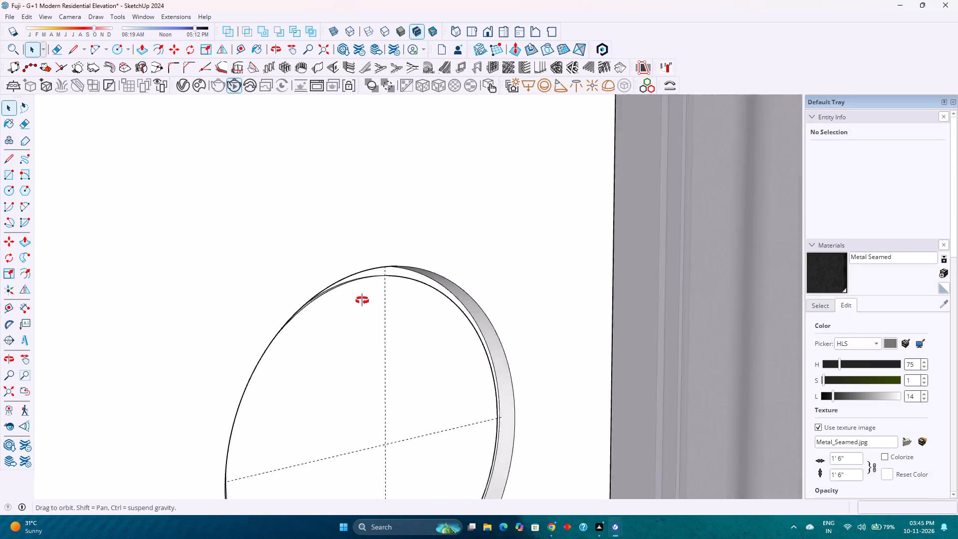
{"action": "middle_click_drag", "start_coordinate": [362, 300], "coordinate": [242, 289]}
{"action": "key", "text": "ctrl+z"}
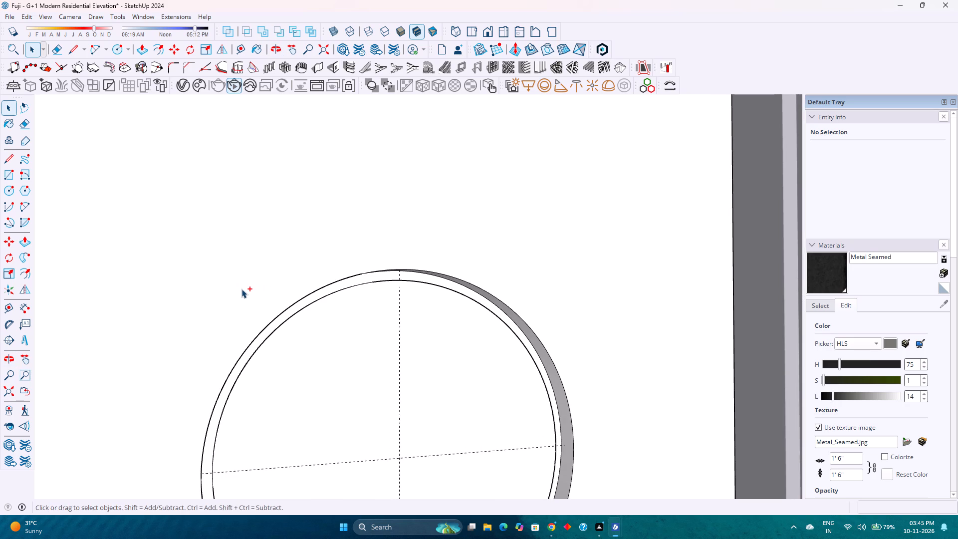
Examine the ring's depth and edges on the porch side wall from several angles.
{"action": "scroll", "coordinate": [292, 295], "scroll_direction": "down", "scroll_amount": 4}
{"action": "scroll", "coordinate": [292, 295], "scroll_direction": "up", "scroll_amount": 3}
{"action": "scroll", "coordinate": [292, 295], "scroll_direction": "down", "scroll_amount": 3}
{"action": "scroll", "coordinate": [292, 295], "scroll_direction": "up", "scroll_amount": 3}
{"action": "scroll", "coordinate": [293, 295], "scroll_direction": "down", "scroll_amount": 4}
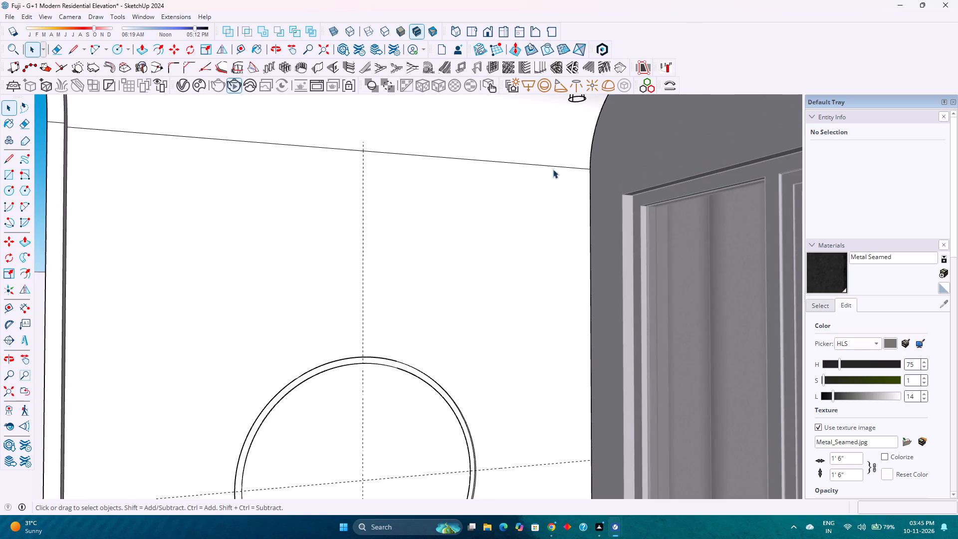
{"action": "scroll", "coordinate": [467, 230], "scroll_direction": "down", "scroll_amount": 5}
{"action": "middle_click_drag", "start_coordinate": [385, 343], "coordinate": [511, 361]}
{"action": "middle_click", "coordinate": [511, 361]}
{"action": "scroll", "coordinate": [434, 352], "scroll_direction": "up", "scroll_amount": 1}
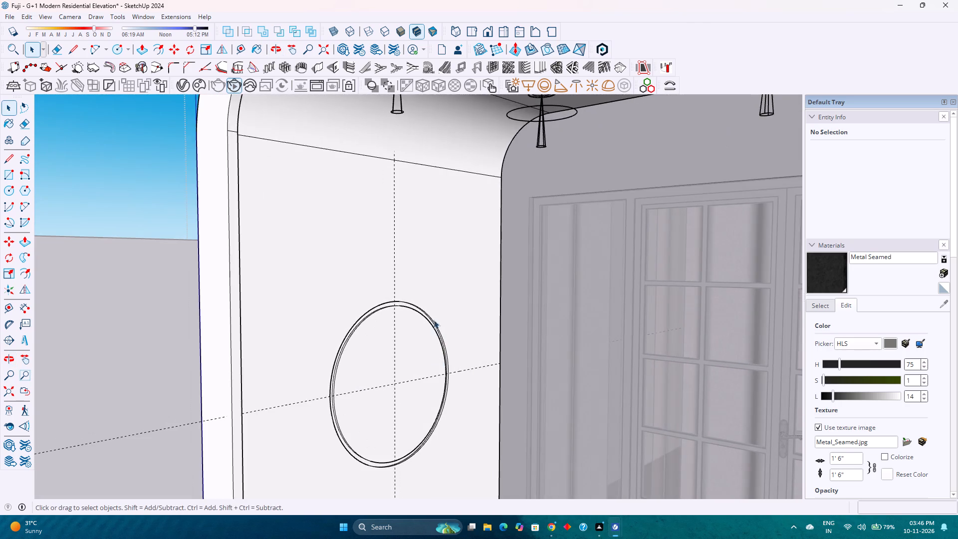
{"action": "scroll", "coordinate": [412, 316], "scroll_direction": "up", "scroll_amount": 14}
{"action": "middle_click_drag", "start_coordinate": [381, 299], "coordinate": [222, 325]}
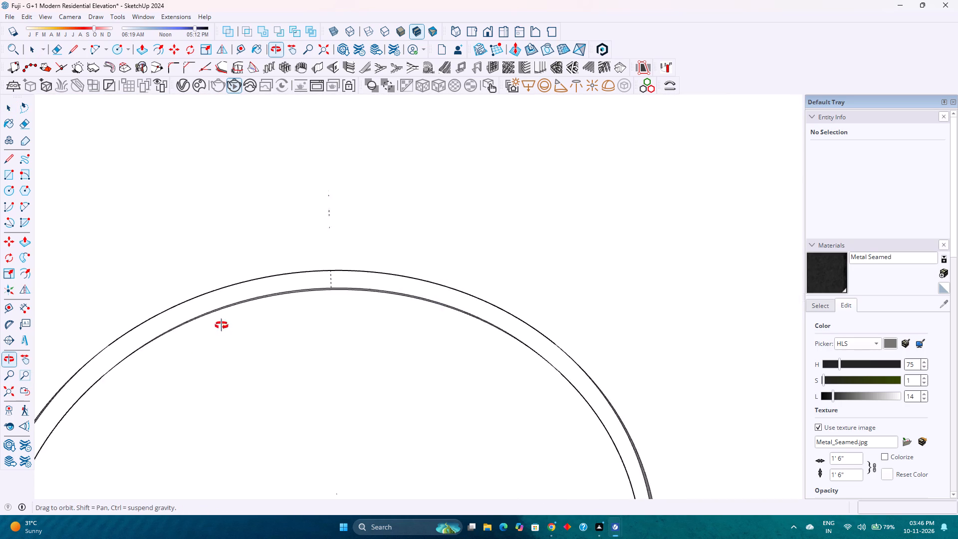
{"action": "middle_click_drag", "start_coordinate": [222, 325], "coordinate": [227, 362]}
{"action": "scroll", "coordinate": [227, 361], "scroll_direction": "down", "scroll_amount": 7}
{"action": "middle_click_drag", "start_coordinate": [230, 343], "coordinate": [370, 317]}
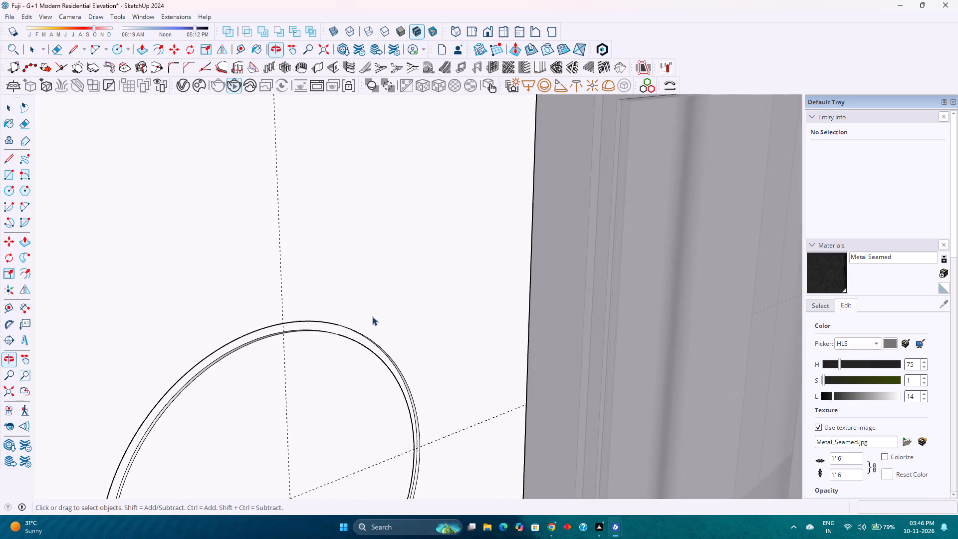
{"action": "scroll", "coordinate": [377, 306], "scroll_direction": "down", "scroll_amount": 8}
{"action": "scroll", "coordinate": [269, 391], "scroll_direction": "up", "scroll_amount": 8}
{"action": "middle_click_drag", "start_coordinate": [270, 391], "coordinate": [258, 378]}
{"action": "middle_click", "coordinate": [258, 377]}
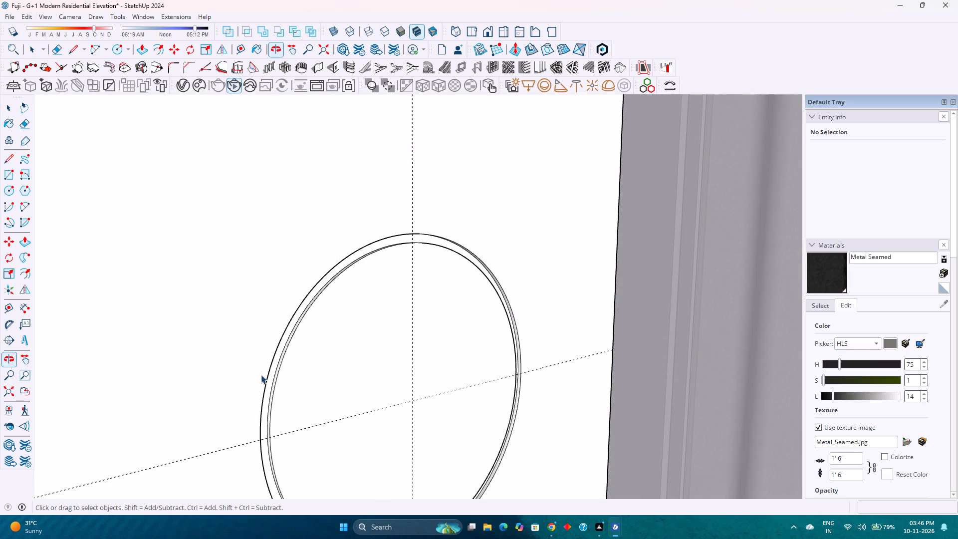
Copy the thin ring face 2' off the wall along the red axis, using the guides' crossing point as base.
{"action": "left_click", "coordinate": [273, 371]}
{"action": "scroll", "coordinate": [287, 375], "scroll_direction": "down", "scroll_amount": 7}
{"action": "middle_click_drag", "start_coordinate": [287, 375], "coordinate": [286, 376]}
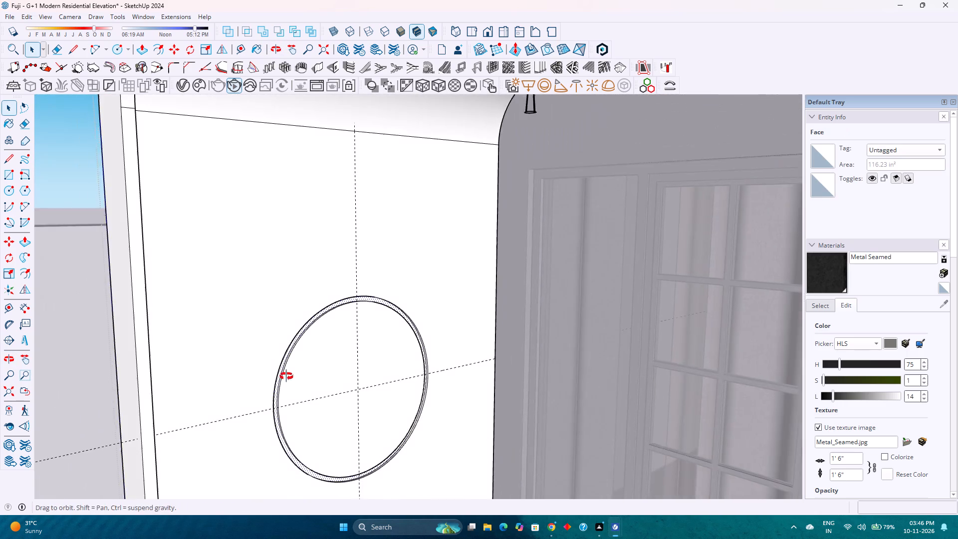
{"action": "middle_click_drag", "start_coordinate": [286, 376], "coordinate": [308, 399]}
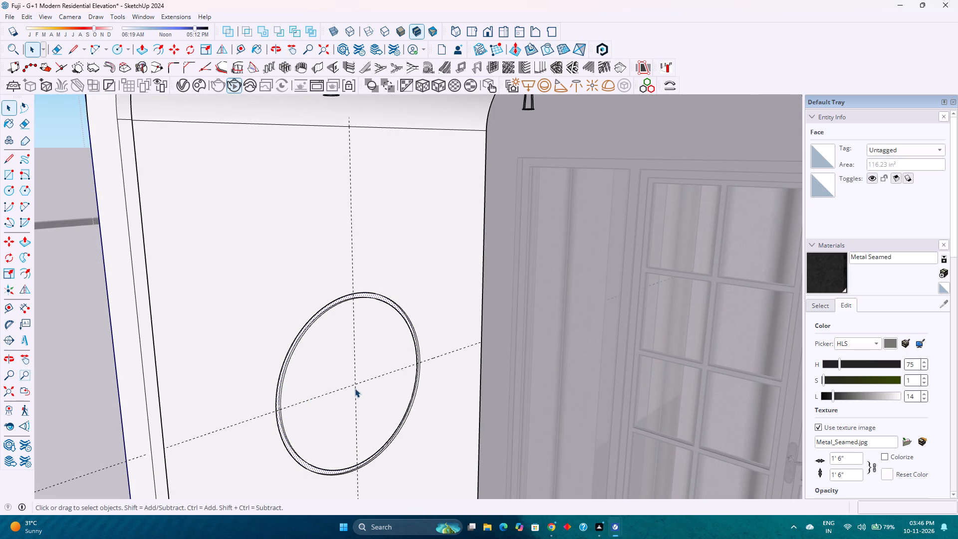
{"action": "key", "text": "m"}
{"action": "left_click", "coordinate": [356, 384]}
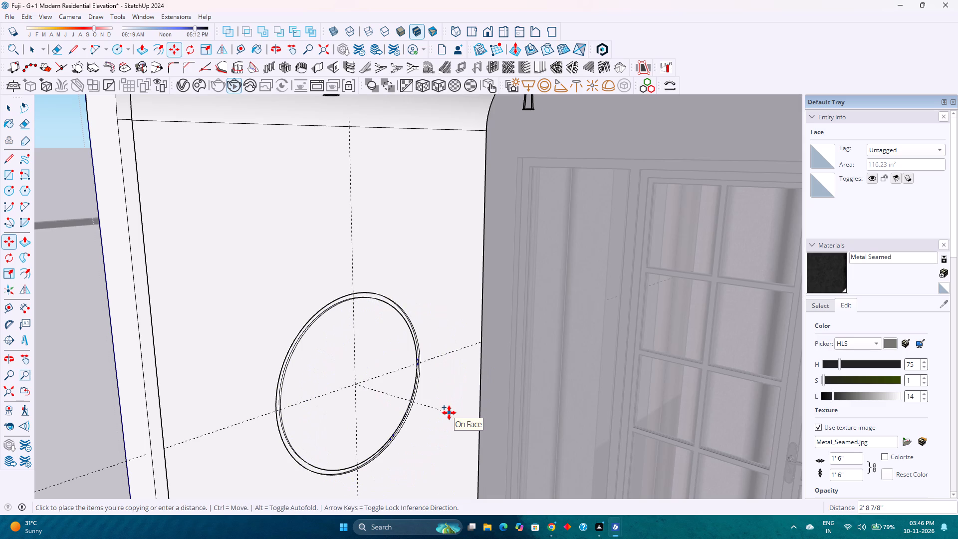
{"action": "key", "text": "Right"}
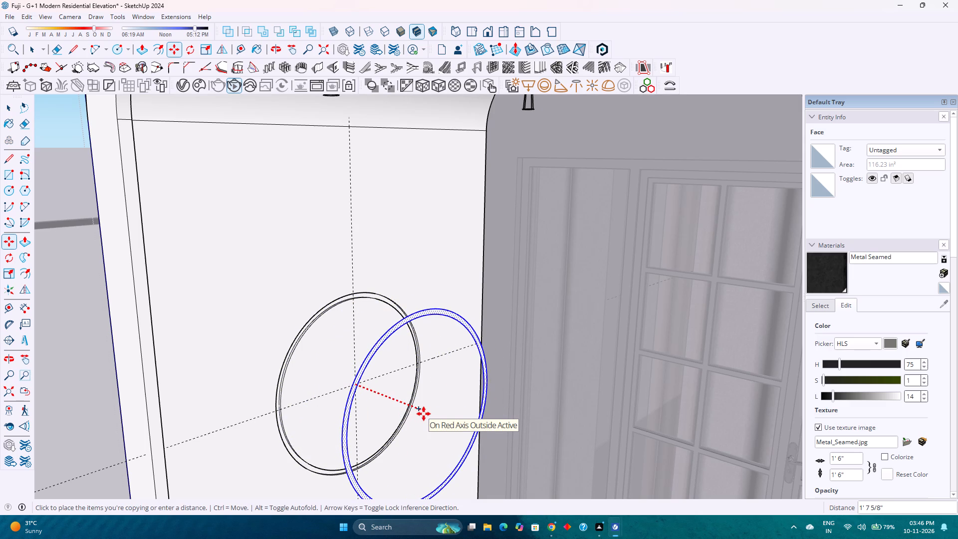
{"action": "type", "text": "2'"}
{"action": "key", "text": "Return"}
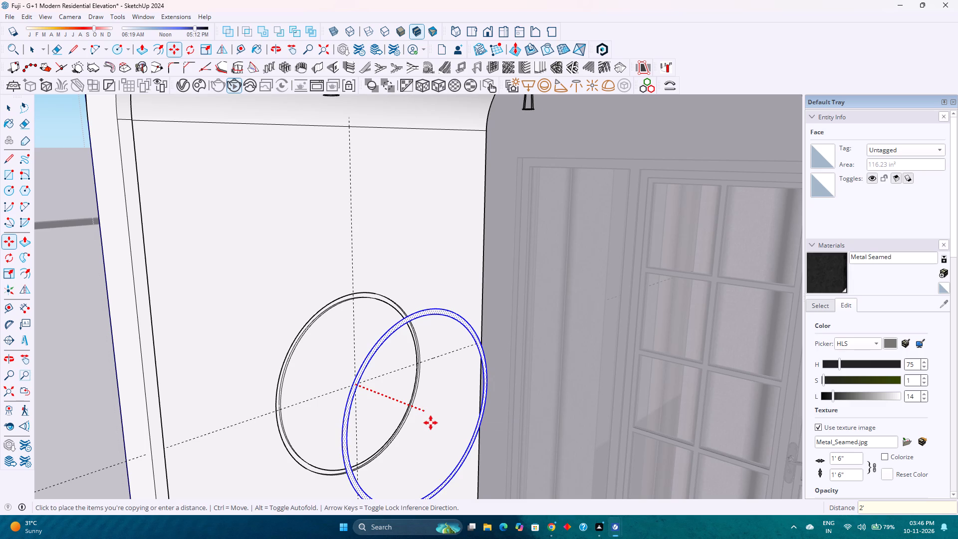
Make the copied ring face a group.
{"action": "scroll", "coordinate": [384, 356], "scroll_direction": "up", "scroll_amount": 4}
{"action": "right_click", "coordinate": [394, 362]}
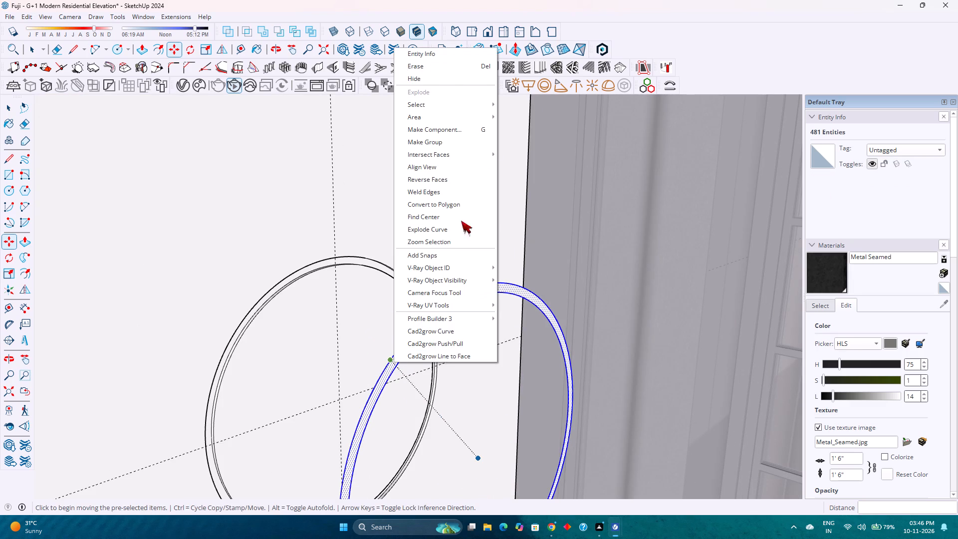
{"action": "left_click", "coordinate": [444, 141]}
{"action": "key", "text": "space"}
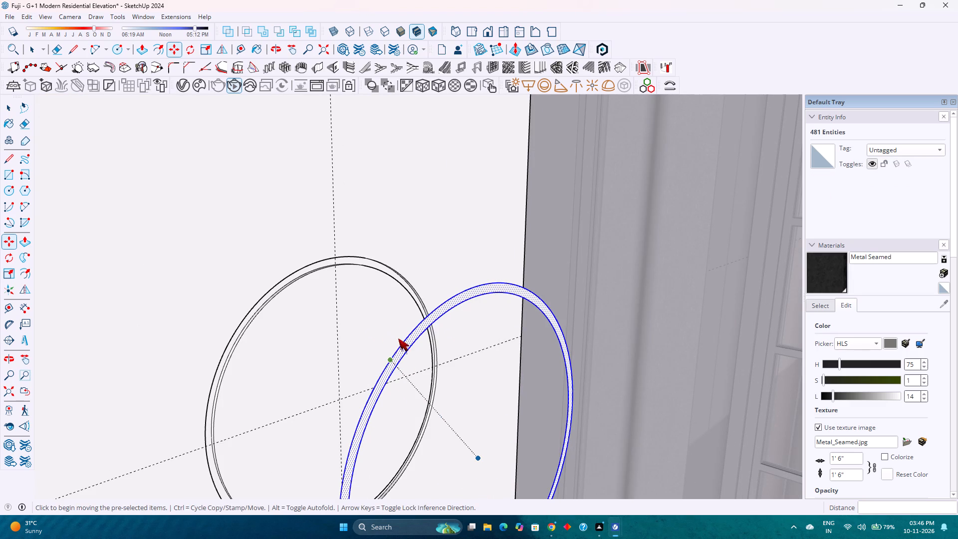
Push/pull the ring face inside the new group by 0.5" and leave the group.
{"action": "scroll", "coordinate": [419, 355], "scroll_direction": "up", "scroll_amount": 3}
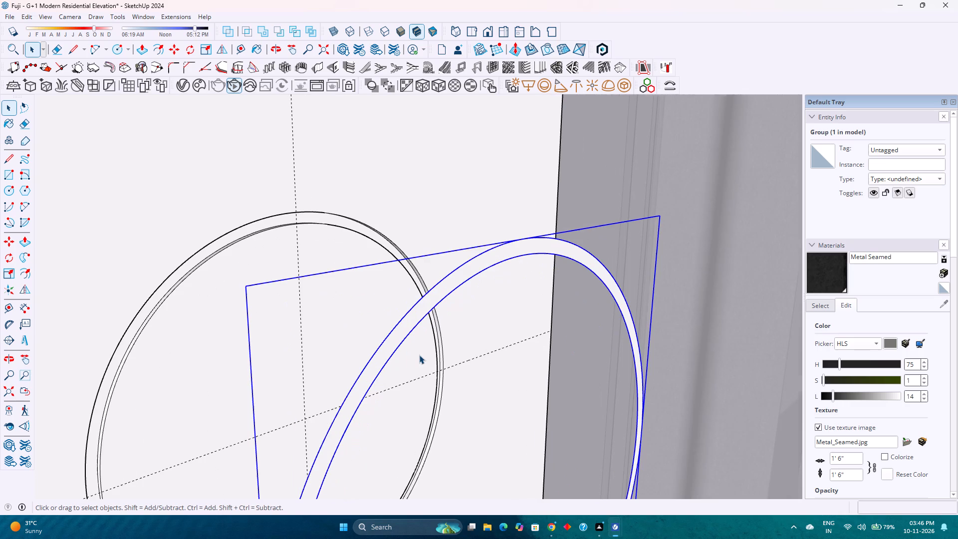
{"action": "double_click", "coordinate": [396, 336]}
{"action": "key", "text": "p"}
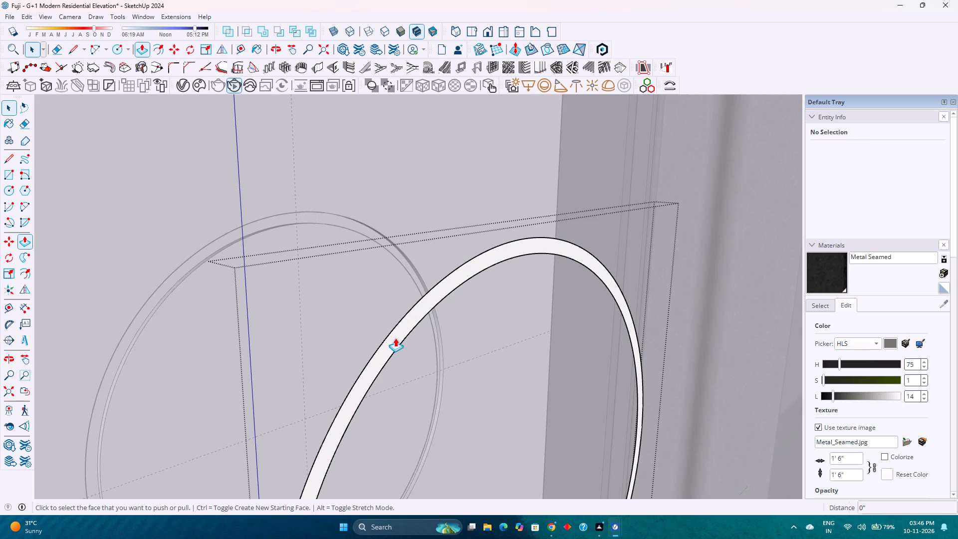
{"action": "left_click", "coordinate": [399, 336]}
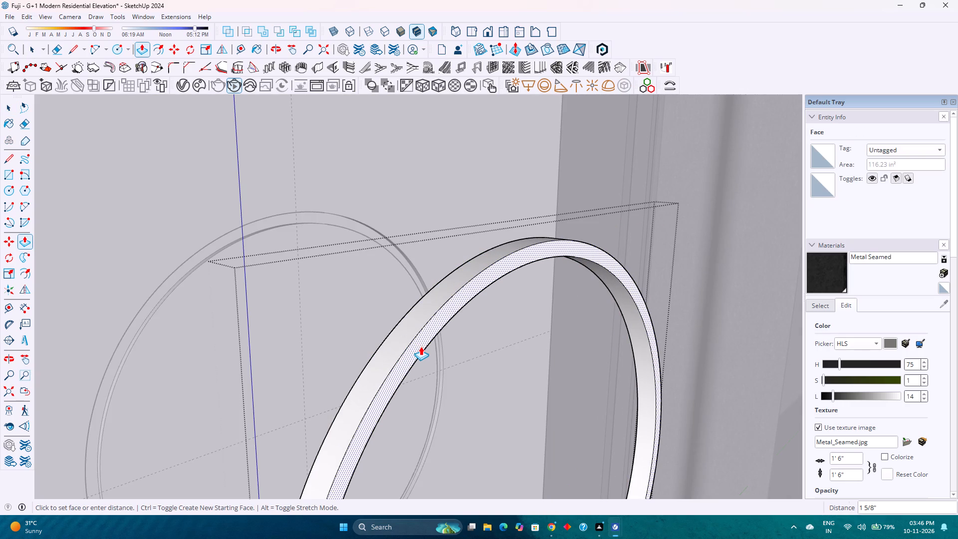
{"action": "type", "text": "0.5"}
{"action": "key", "text": "Return"}
{"action": "key", "text": "space"}
{"action": "key", "text": "Escape"}
Apply the False Ceiling Light material from the V-Ray Asset Editor to the copied ring group.
{"action": "left_click", "coordinate": [399, 332]}
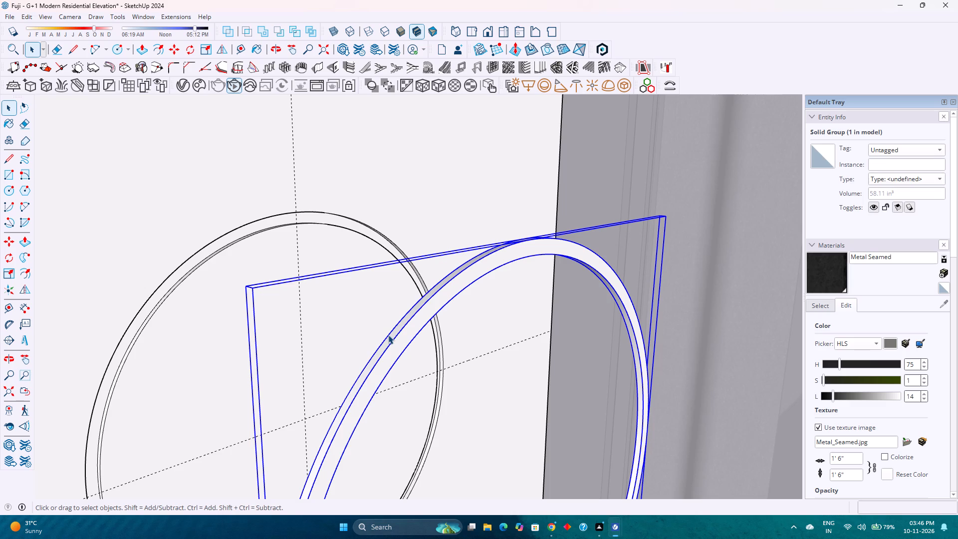
{"action": "scroll", "coordinate": [425, 385], "scroll_direction": "down", "scroll_amount": 4}
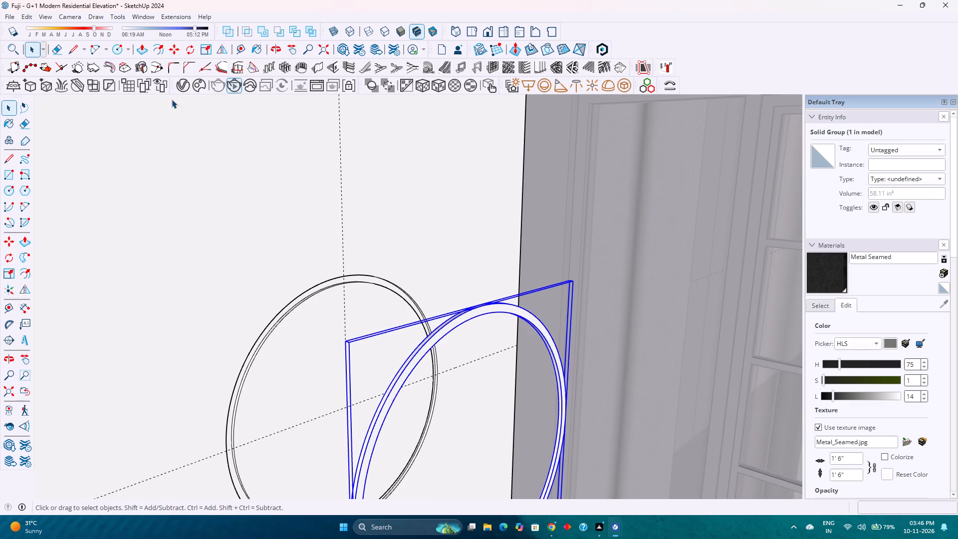
{"action": "left_click", "coordinate": [189, 82]}
{"action": "scroll", "coordinate": [588, 266], "scroll_direction": "down", "scroll_amount": 3}
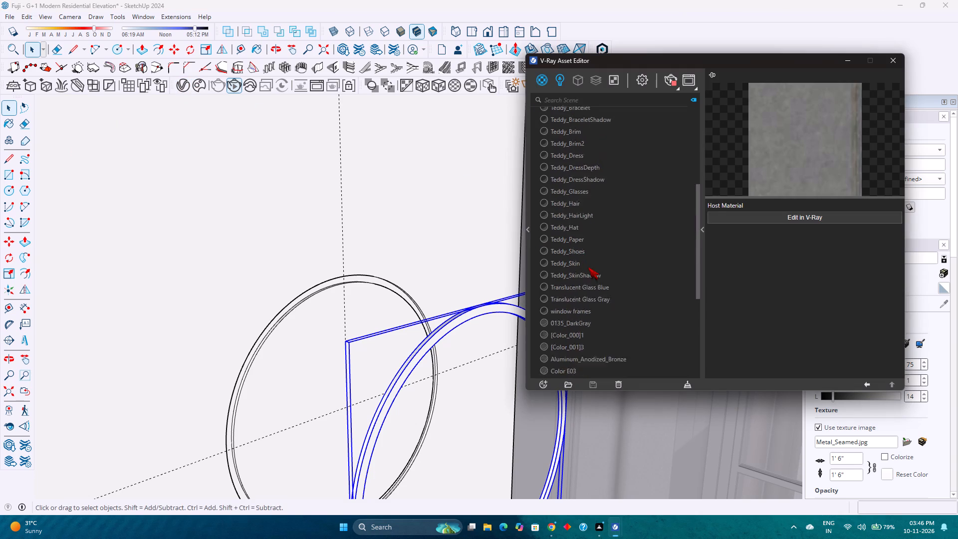
{"action": "scroll", "coordinate": [588, 267], "scroll_direction": "down", "scroll_amount": 6}
{"action": "left_click", "coordinate": [574, 315]}
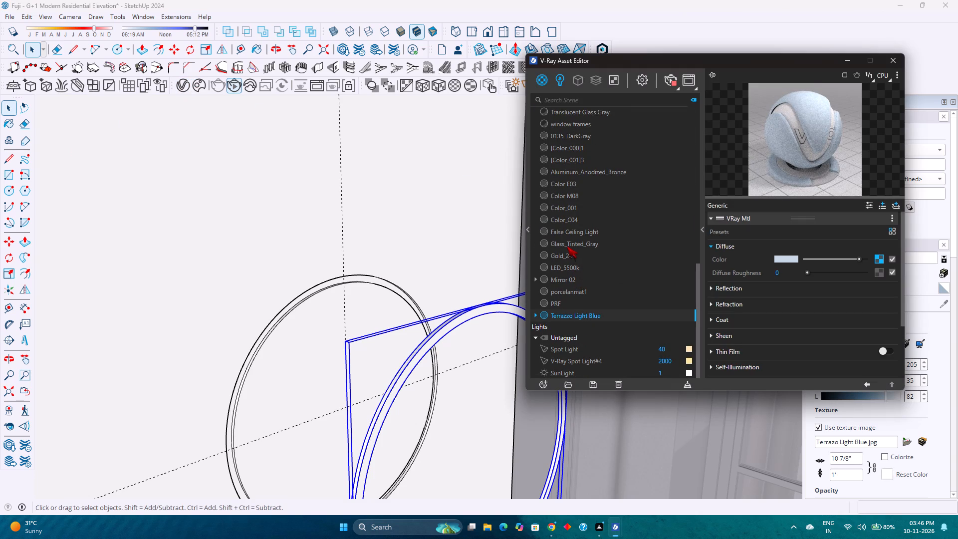
{"action": "scroll", "coordinate": [567, 245], "scroll_direction": "up", "scroll_amount": 1}
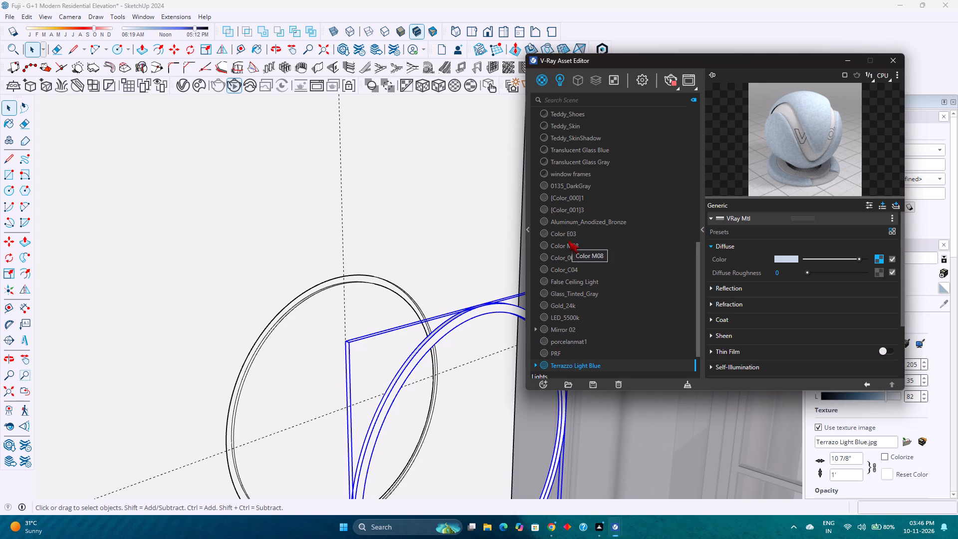
{"action": "scroll", "coordinate": [574, 226], "scroll_direction": "down", "scroll_amount": 5}
{"action": "scroll", "coordinate": [574, 226], "scroll_direction": "up", "scroll_amount": 4}
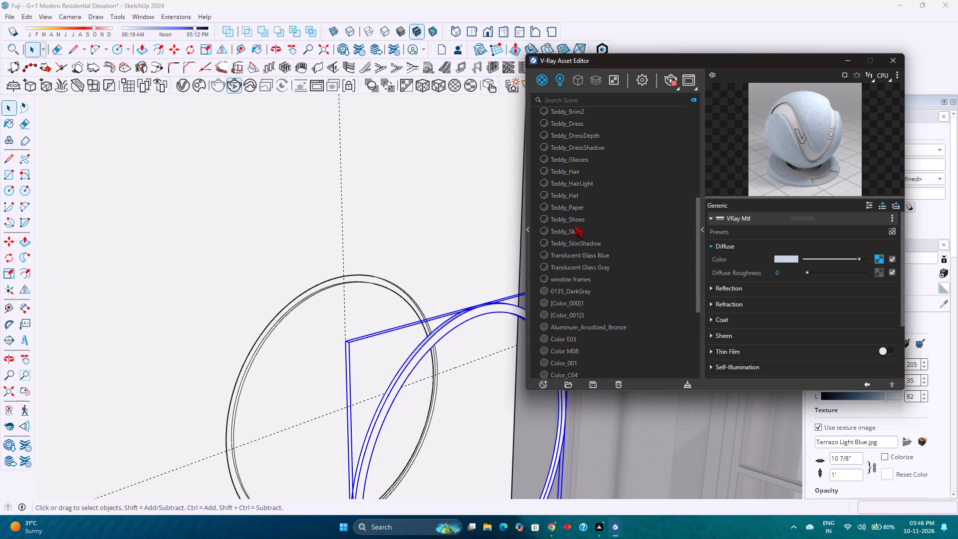
{"action": "scroll", "coordinate": [574, 226], "scroll_direction": "up", "scroll_amount": 4}
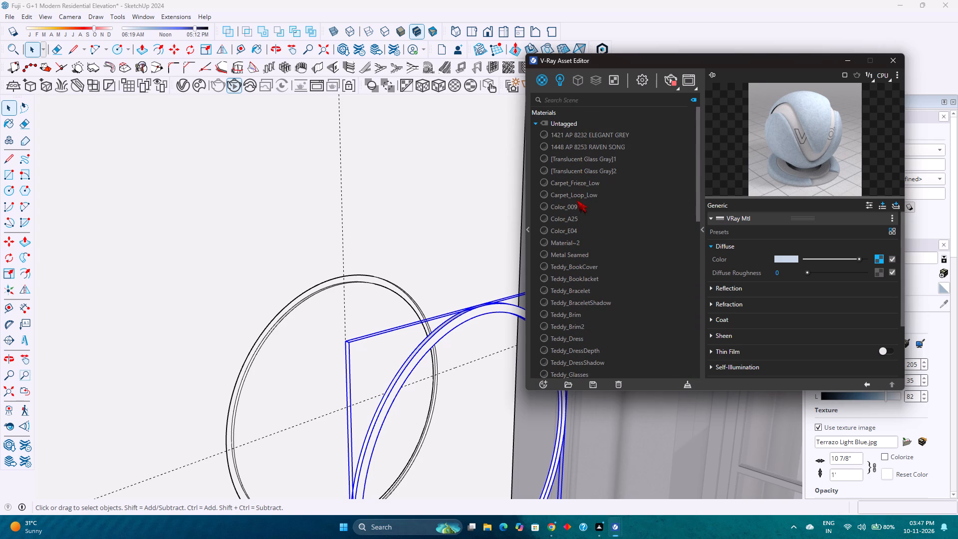
{"action": "scroll", "coordinate": [594, 248], "scroll_direction": "down", "scroll_amount": 1}
{"action": "scroll", "coordinate": [594, 248], "scroll_direction": "up", "scroll_amount": 1}
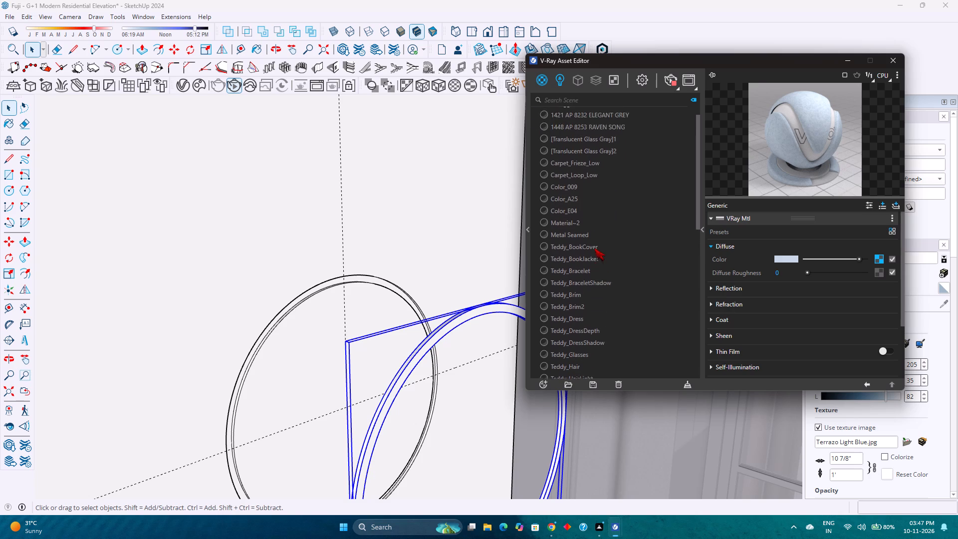
{"action": "scroll", "coordinate": [594, 248], "scroll_direction": "down", "scroll_amount": 3}
{"action": "scroll", "coordinate": [593, 248], "scroll_direction": "up", "scroll_amount": 2}
{"action": "scroll", "coordinate": [593, 248], "scroll_direction": "down", "scroll_amount": 1}
{"action": "scroll", "coordinate": [593, 248], "scroll_direction": "up", "scroll_amount": 2}
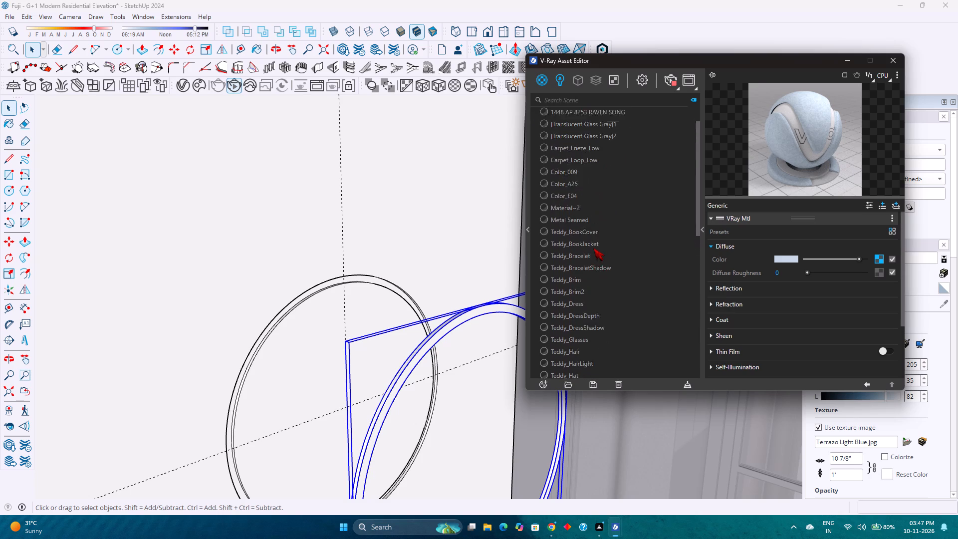
{"action": "scroll", "coordinate": [593, 248], "scroll_direction": "down", "scroll_amount": 6}
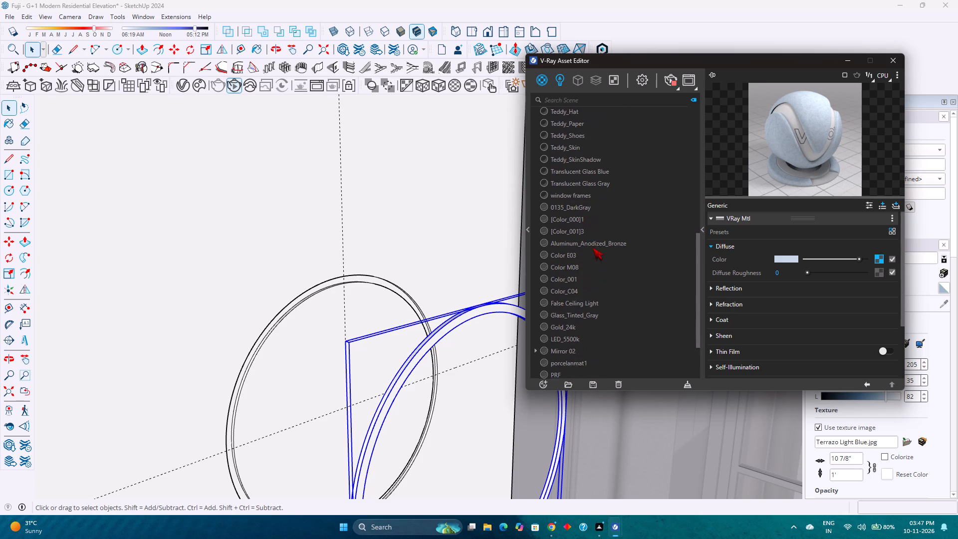
{"action": "scroll", "coordinate": [593, 248], "scroll_direction": "down", "scroll_amount": 6}
{"action": "scroll", "coordinate": [593, 248], "scroll_direction": "up", "scroll_amount": 6}
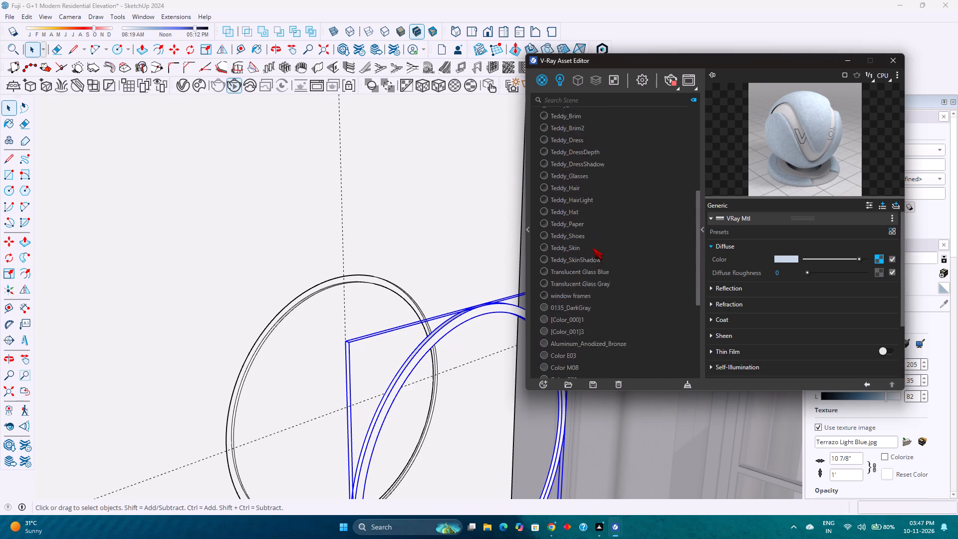
{"action": "scroll", "coordinate": [593, 248], "scroll_direction": "up", "scroll_amount": 6}
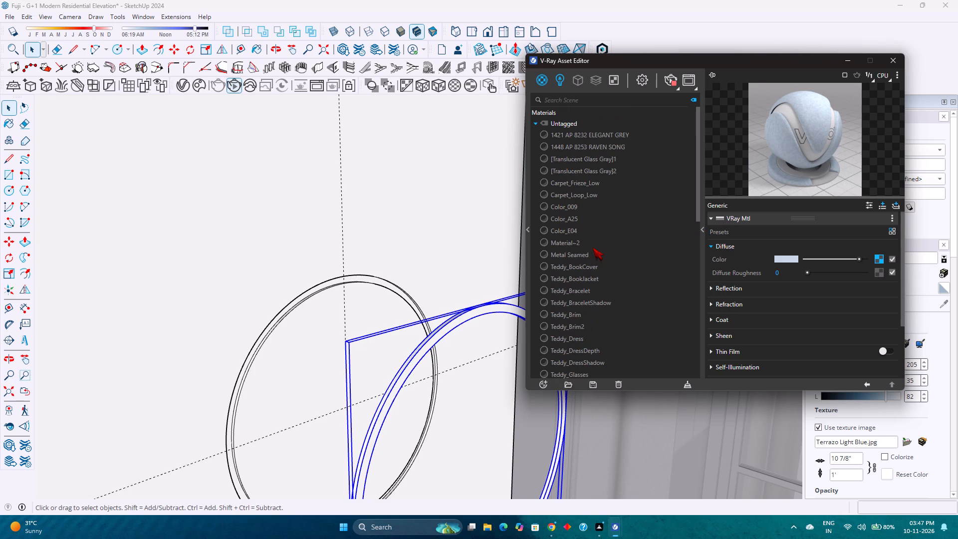
{"action": "scroll", "coordinate": [593, 248], "scroll_direction": "up", "scroll_amount": 1}
{"action": "scroll", "coordinate": [577, 267], "scroll_direction": "down", "scroll_amount": 2}
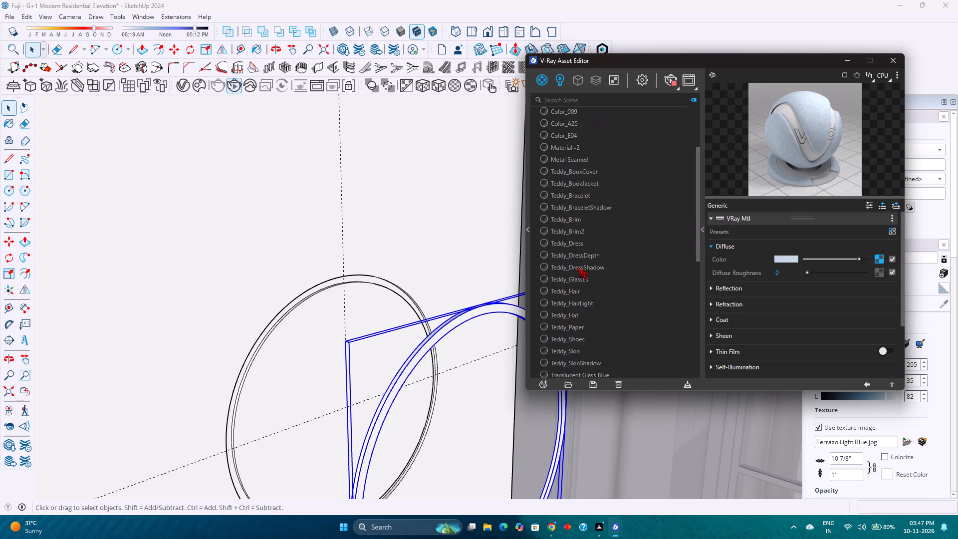
{"action": "scroll", "coordinate": [577, 267], "scroll_direction": "down", "scroll_amount": 2}
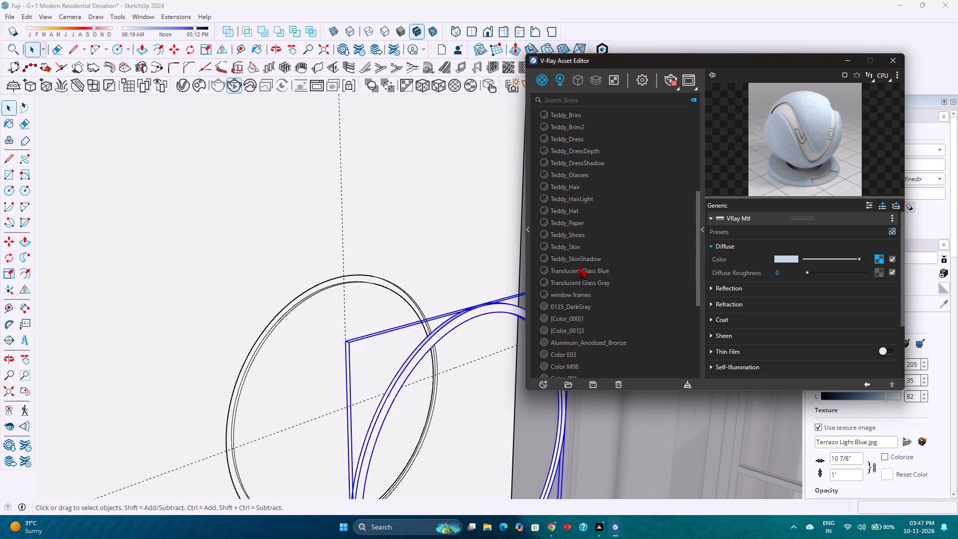
{"action": "scroll", "coordinate": [569, 302], "scroll_direction": "down", "scroll_amount": 2}
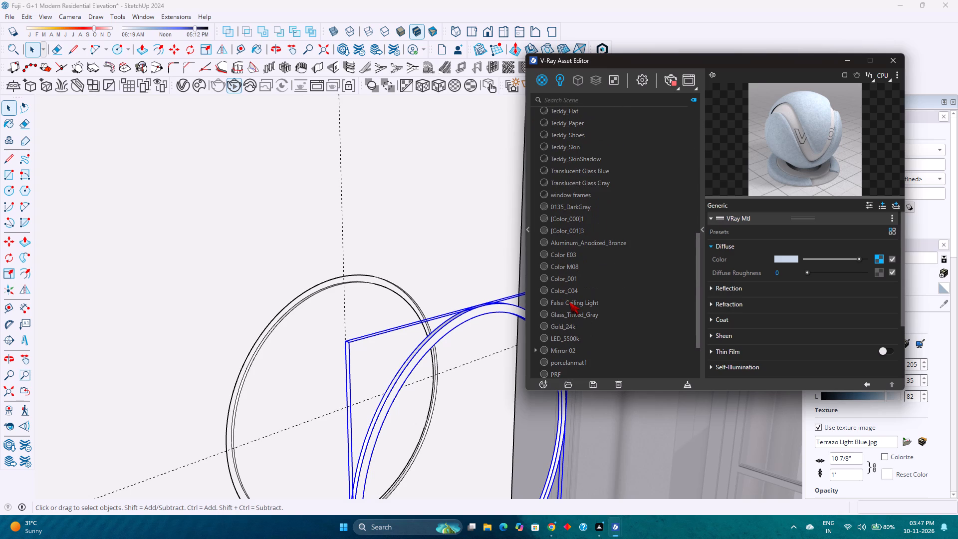
{"action": "left_click", "coordinate": [567, 305]}
{"action": "right_click", "coordinate": [567, 305]}
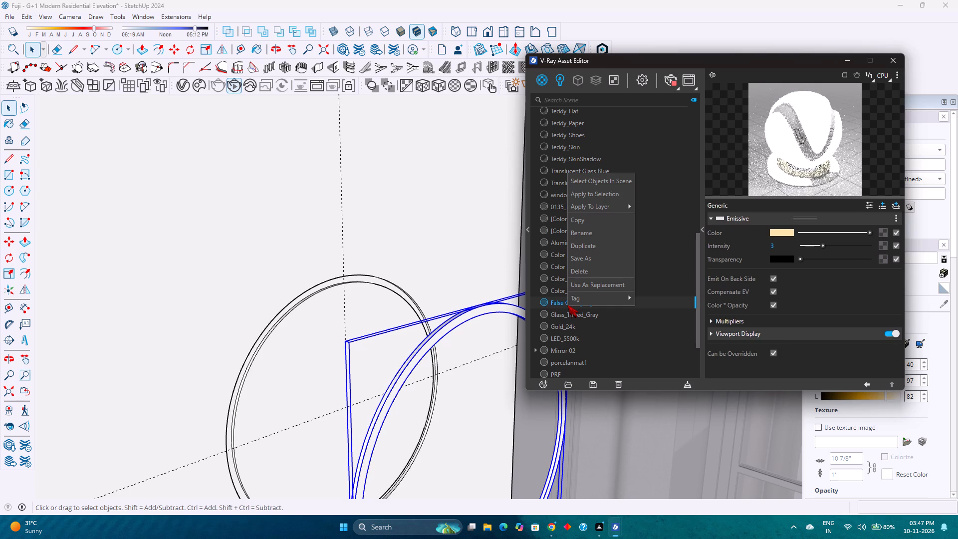
{"action": "left_click", "coordinate": [602, 195]}
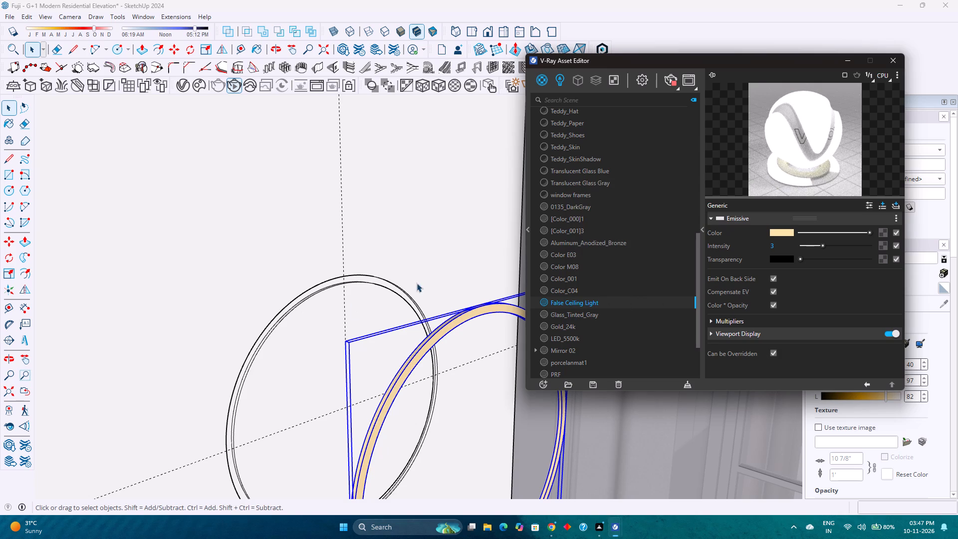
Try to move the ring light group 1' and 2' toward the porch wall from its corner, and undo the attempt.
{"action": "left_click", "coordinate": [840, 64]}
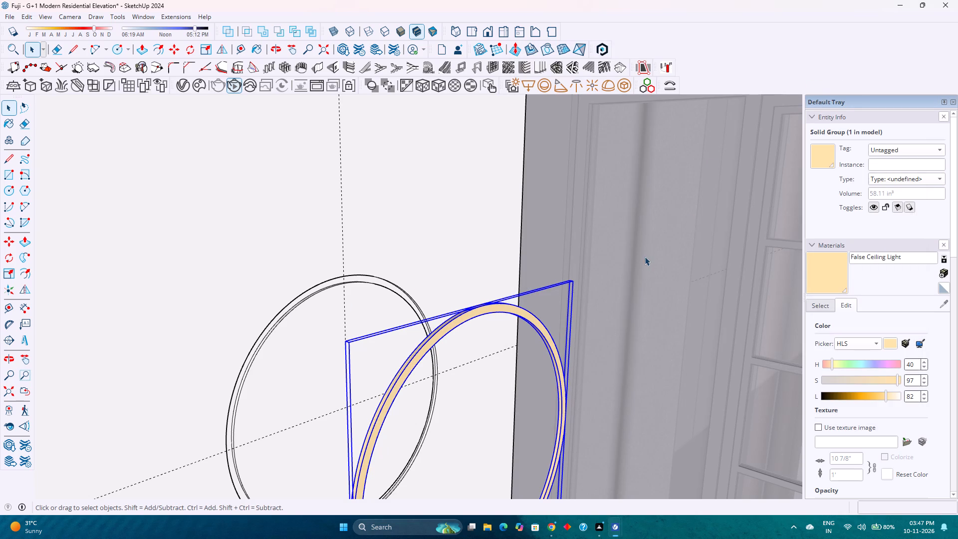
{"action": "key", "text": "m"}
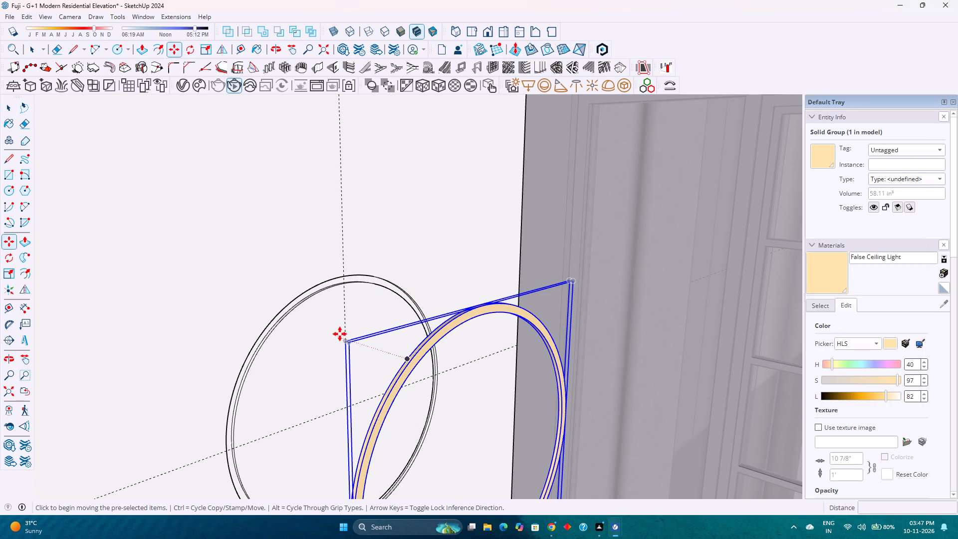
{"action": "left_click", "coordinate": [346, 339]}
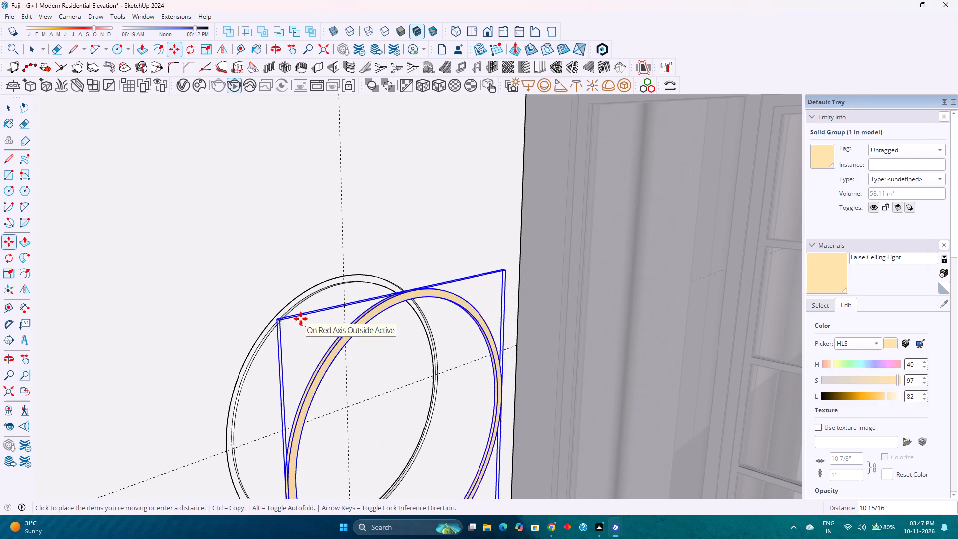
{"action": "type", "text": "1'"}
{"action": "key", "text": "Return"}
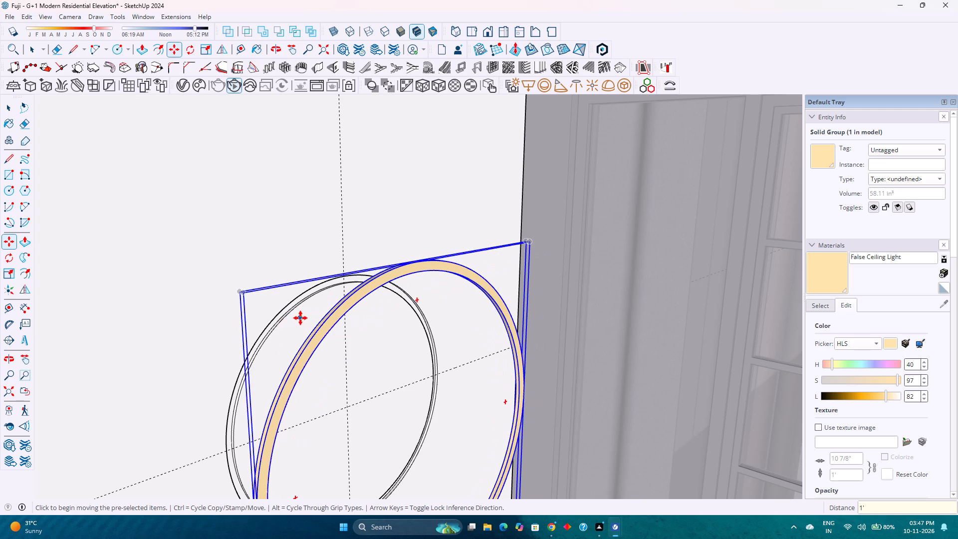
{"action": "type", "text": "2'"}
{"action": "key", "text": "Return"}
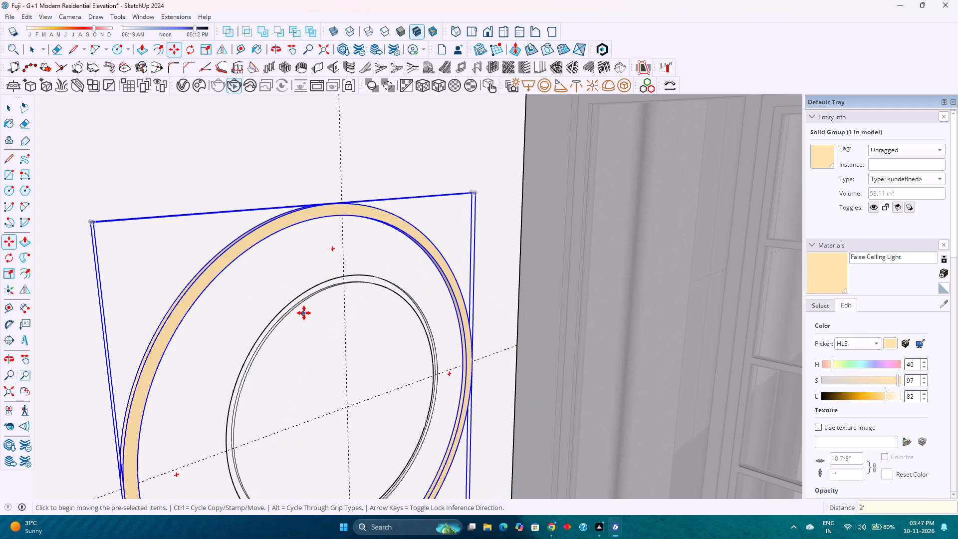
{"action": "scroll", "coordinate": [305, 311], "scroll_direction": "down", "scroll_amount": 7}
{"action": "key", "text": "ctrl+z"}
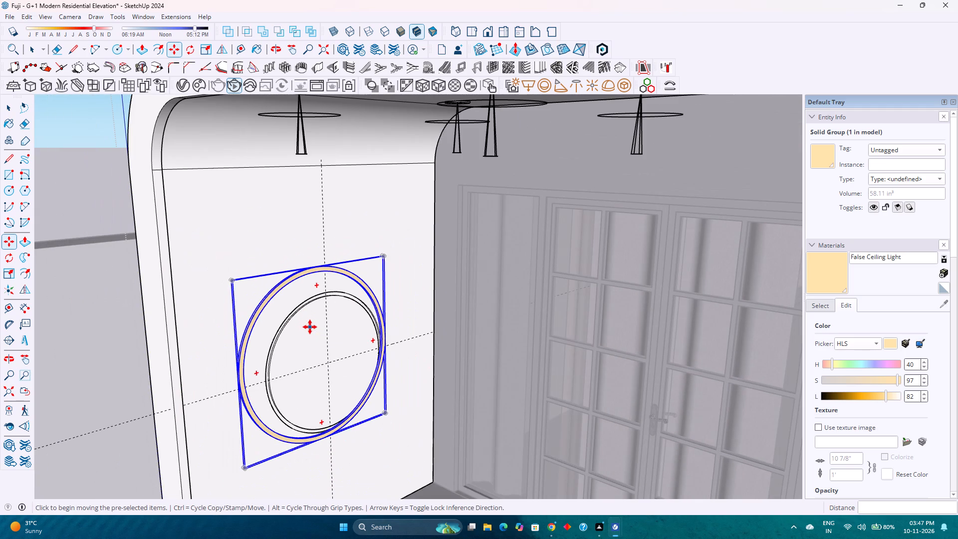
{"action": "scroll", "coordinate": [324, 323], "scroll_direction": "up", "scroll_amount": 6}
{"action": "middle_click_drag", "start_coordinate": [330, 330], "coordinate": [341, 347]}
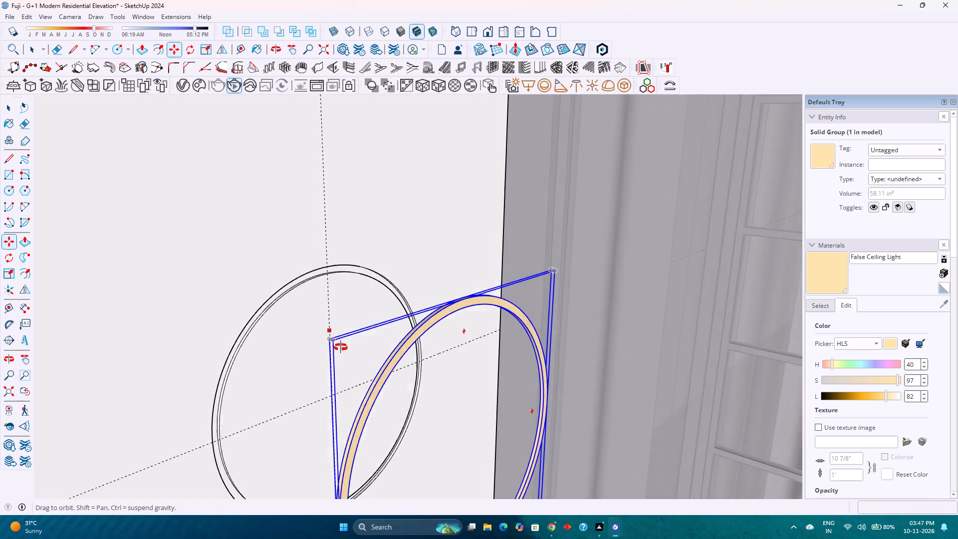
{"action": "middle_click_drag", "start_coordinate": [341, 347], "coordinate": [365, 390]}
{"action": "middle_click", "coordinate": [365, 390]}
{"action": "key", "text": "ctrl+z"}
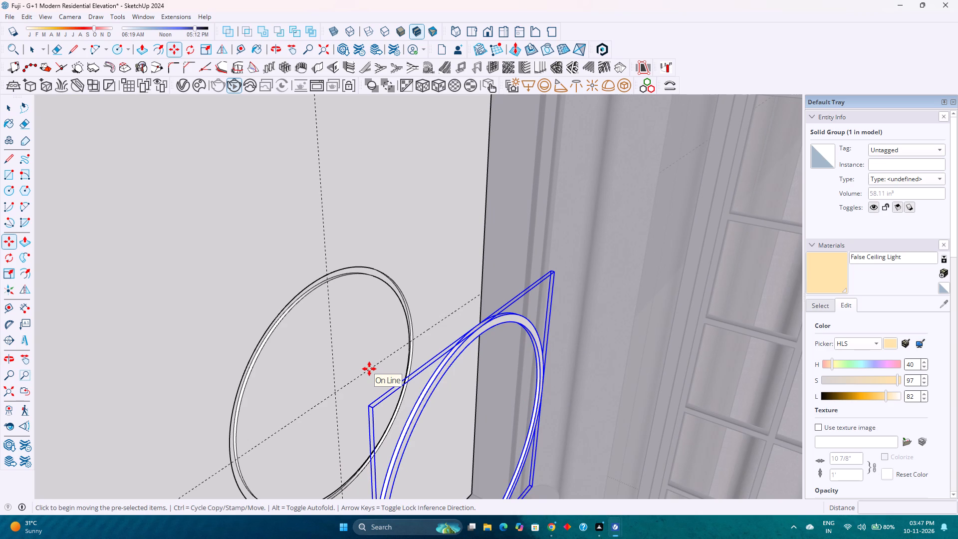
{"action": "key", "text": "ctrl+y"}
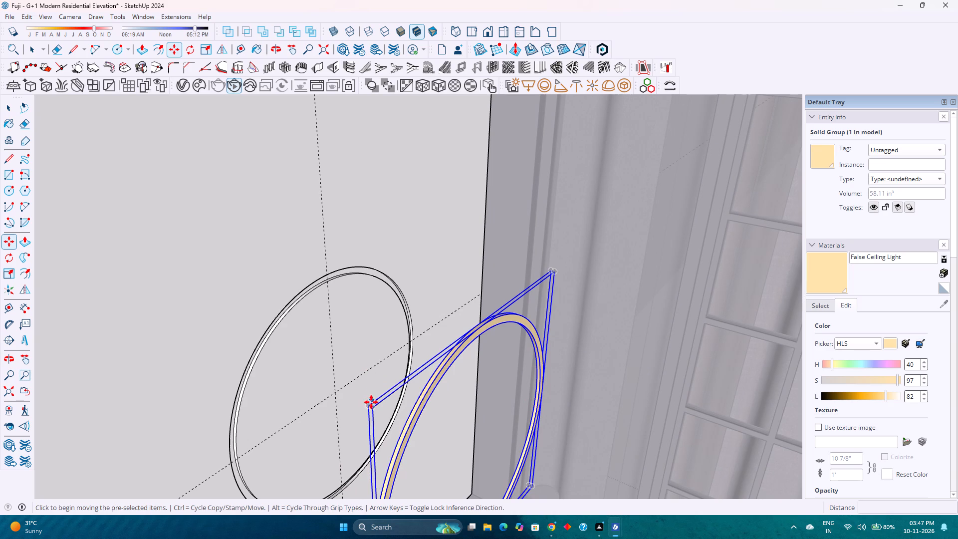
Move the ring light group 2' along the red axis back to the porch side wall, using its upper corner as base.
{"action": "left_click", "coordinate": [371, 405]}
{"action": "key", "text": "Right"}
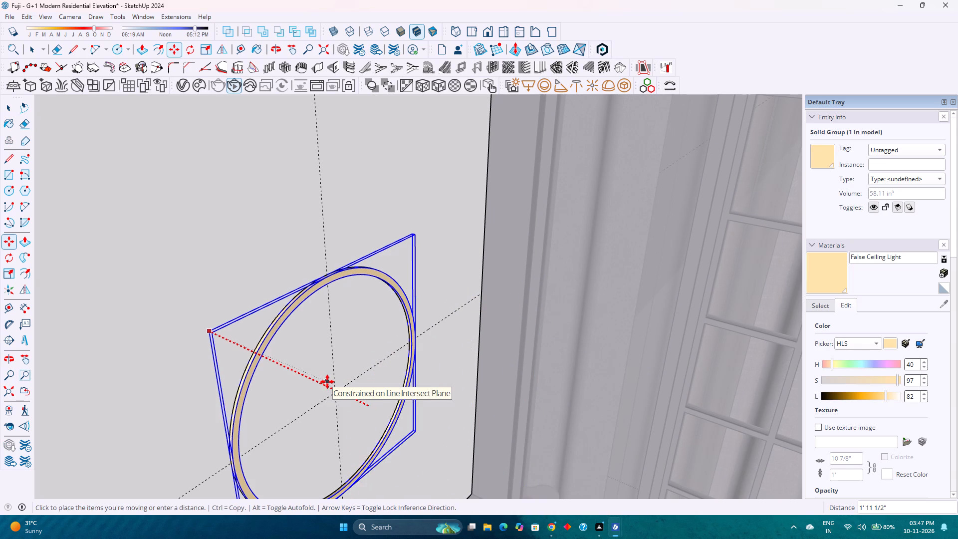
{"action": "type", "text": "2'"}
{"action": "key", "text": "Return"}
{"action": "middle_click_drag", "start_coordinate": [347, 382], "coordinate": [285, 303]}
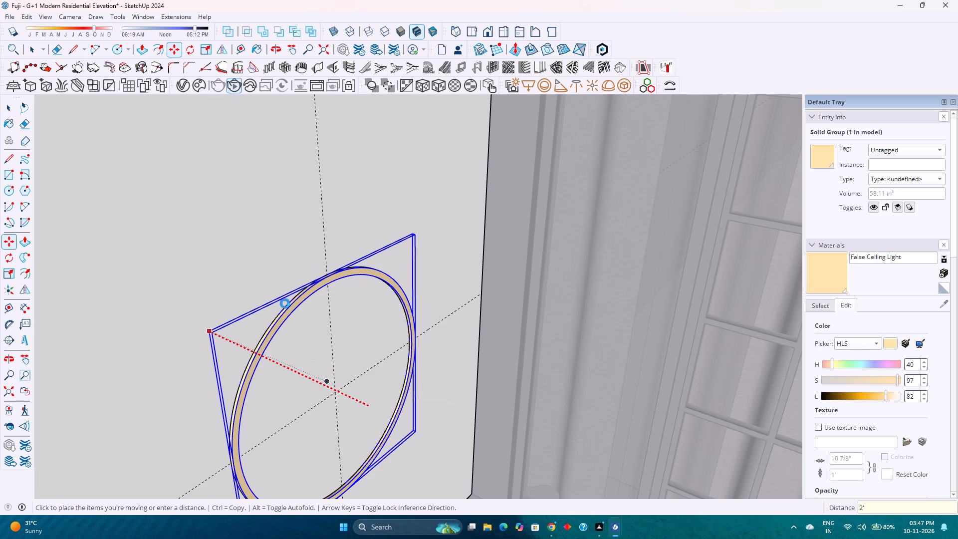
{"action": "middle_click_drag", "start_coordinate": [285, 303], "coordinate": [285, 303]}
{"action": "scroll", "coordinate": [286, 303], "scroll_direction": "down", "scroll_amount": 4}
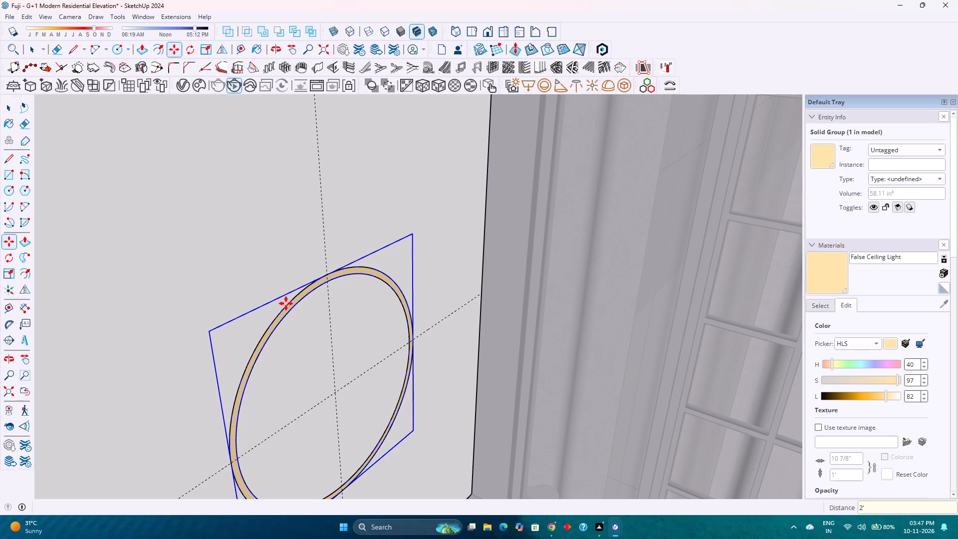
{"action": "key", "text": "space"}
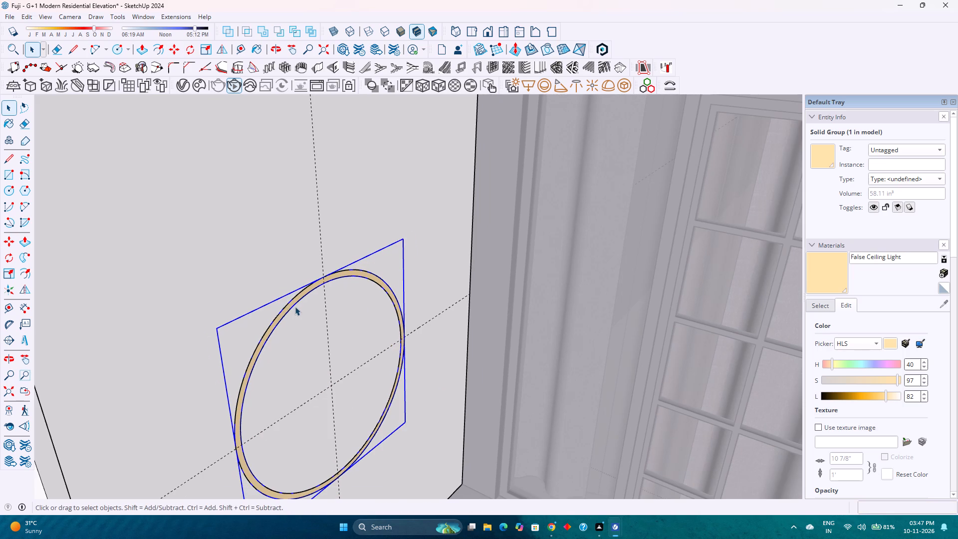
Delete all guide lines in the model.
{"action": "scroll", "coordinate": [303, 306], "scroll_direction": "down", "scroll_amount": 7}
{"action": "middle_click_drag", "start_coordinate": [301, 306], "coordinate": [378, 217]}
{"action": "middle_click", "coordinate": [378, 217]}
{"action": "scroll", "coordinate": [379, 216], "scroll_direction": "down", "scroll_amount": 4}
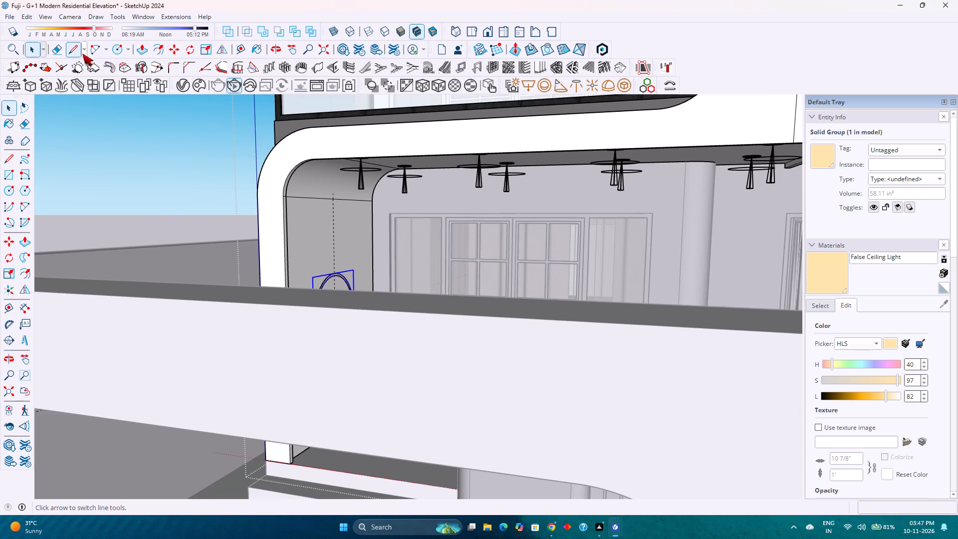
{"action": "left_click", "coordinate": [24, 17]}
{"action": "left_click", "coordinate": [82, 117]}
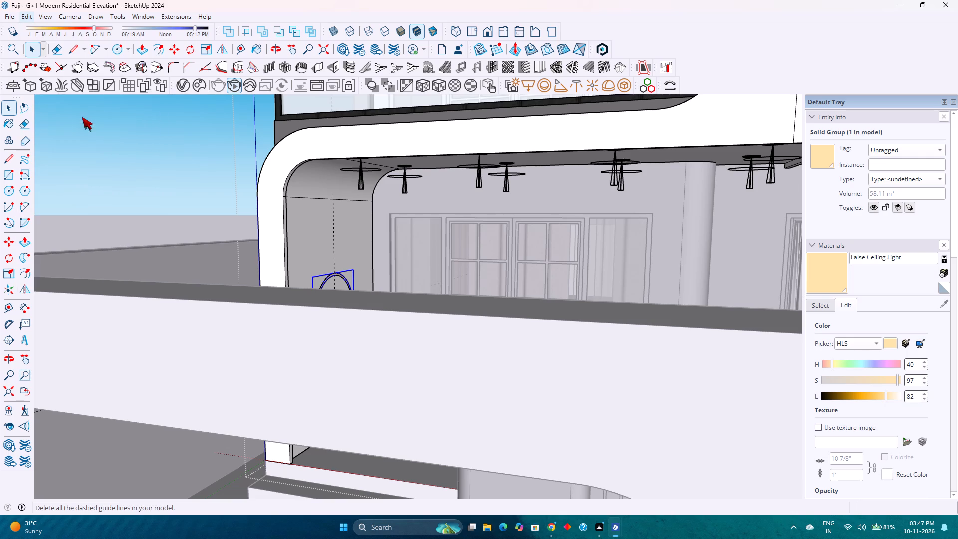
Restart the V-Ray interactive render from the front view with the whole house framed and nothing selected.
{"action": "scroll", "coordinate": [260, 189], "scroll_direction": "down", "scroll_amount": 13}
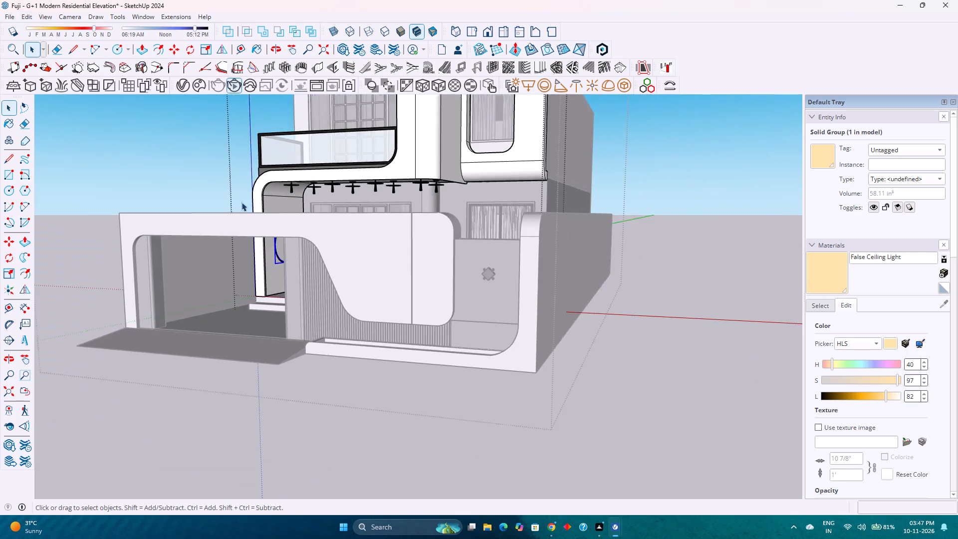
{"action": "middle_click_drag", "start_coordinate": [241, 202], "coordinate": [293, 218]}
{"action": "left_click", "coordinate": [595, 192]}
{"action": "scroll", "coordinate": [595, 192], "scroll_direction": "down", "scroll_amount": 4}
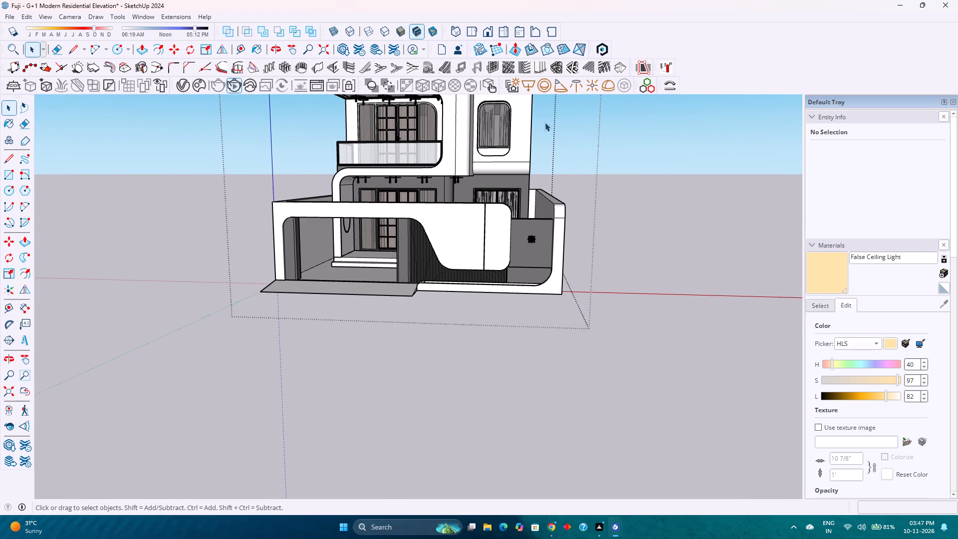
{"action": "left_click", "coordinate": [489, 35]}
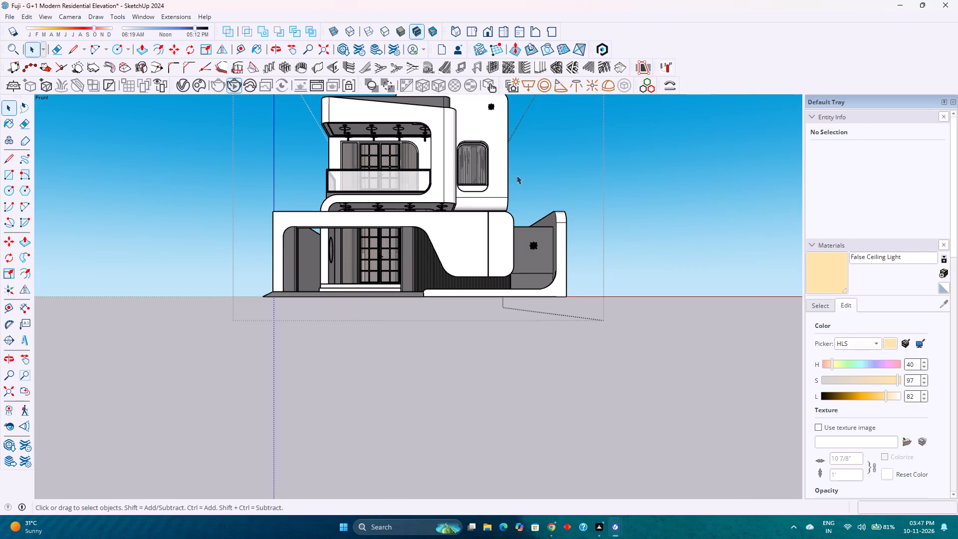
{"action": "middle_click_drag", "start_coordinate": [516, 175], "coordinate": [507, 252], "text": "shift"}
{"action": "scroll", "coordinate": [516, 175], "scroll_direction": "down", "scroll_amount": 1, "text": "shift"}
{"action": "middle_click", "coordinate": [507, 252], "text": "shift"}
{"action": "scroll", "coordinate": [412, 287], "scroll_direction": "up", "scroll_amount": 2}
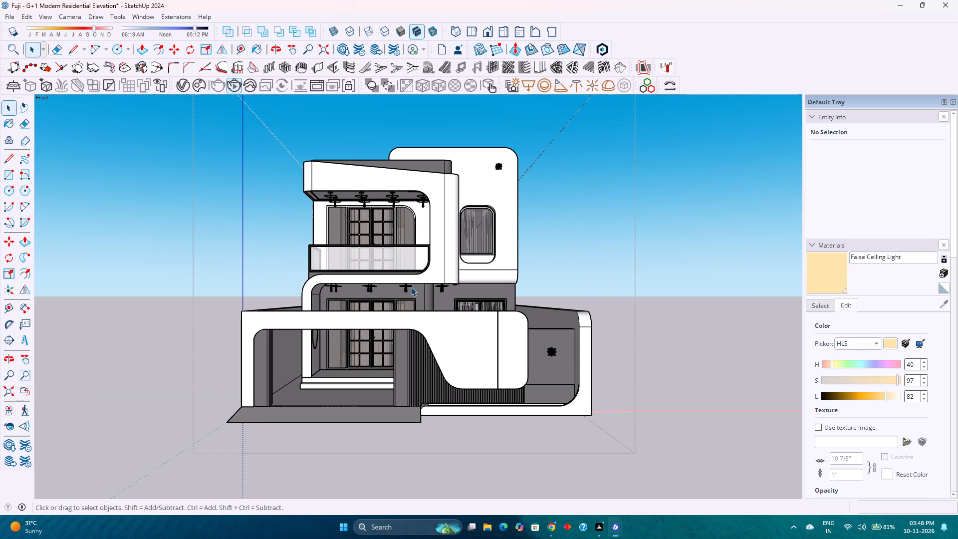
{"action": "scroll", "coordinate": [408, 270], "scroll_direction": "up", "scroll_amount": 2}
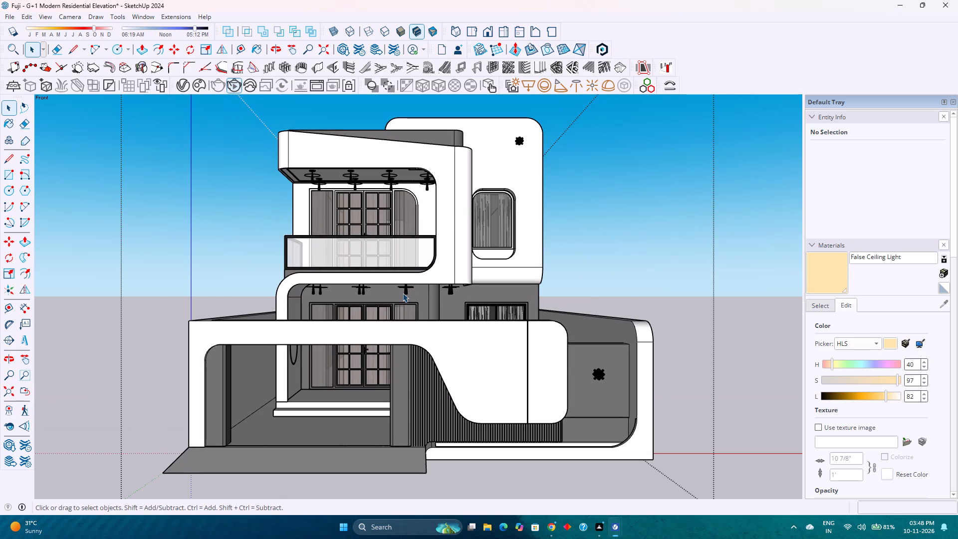
{"action": "scroll", "coordinate": [388, 316], "scroll_direction": "up", "scroll_amount": 1}
{"action": "scroll", "coordinate": [388, 316], "scroll_direction": "down", "scroll_amount": 1}
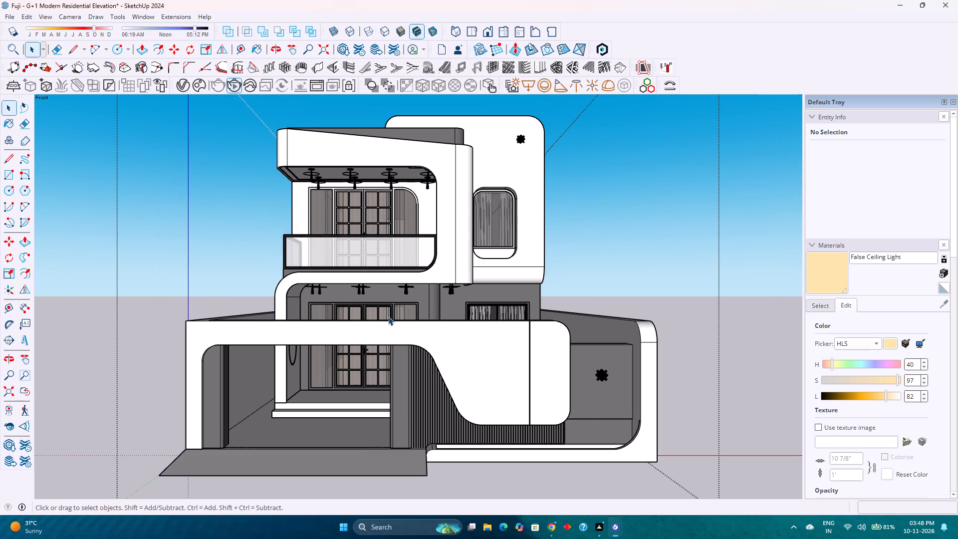
{"action": "scroll", "coordinate": [388, 316], "scroll_direction": "up", "scroll_amount": 1}
{"action": "scroll", "coordinate": [388, 316], "scroll_direction": "down", "scroll_amount": 1}
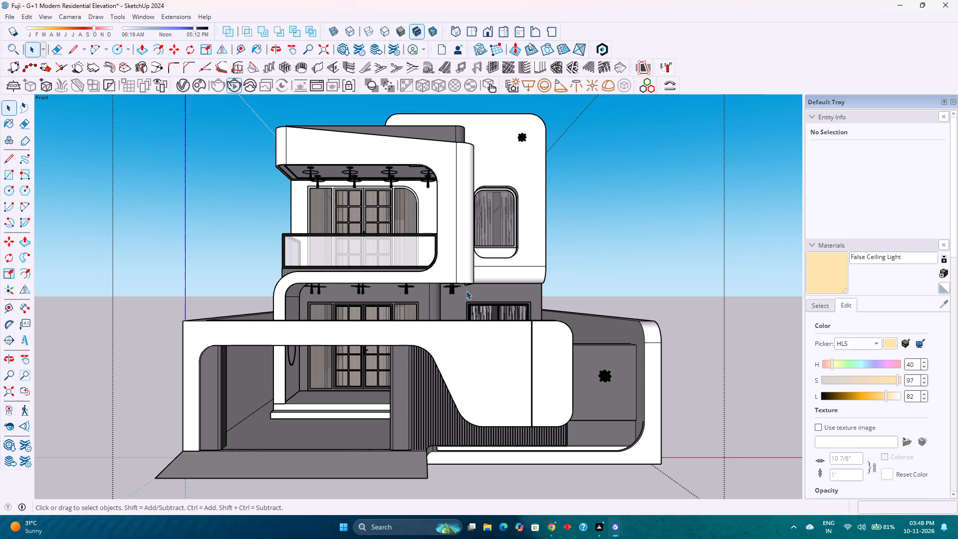
{"action": "scroll", "coordinate": [463, 288], "scroll_direction": "down", "scroll_amount": 1}
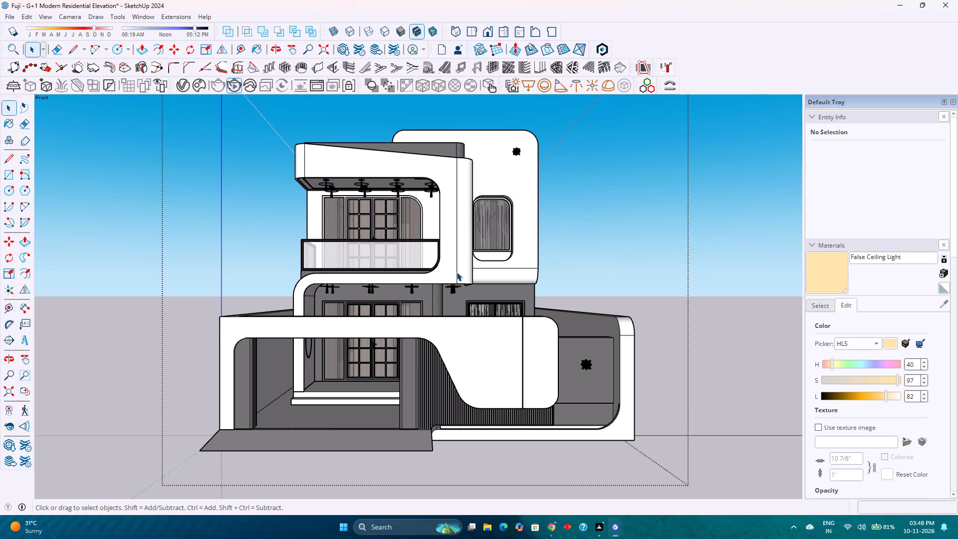
{"action": "scroll", "coordinate": [460, 251], "scroll_direction": "down", "scroll_amount": 1}
{"action": "scroll", "coordinate": [460, 251], "scroll_direction": "up", "scroll_amount": 1}
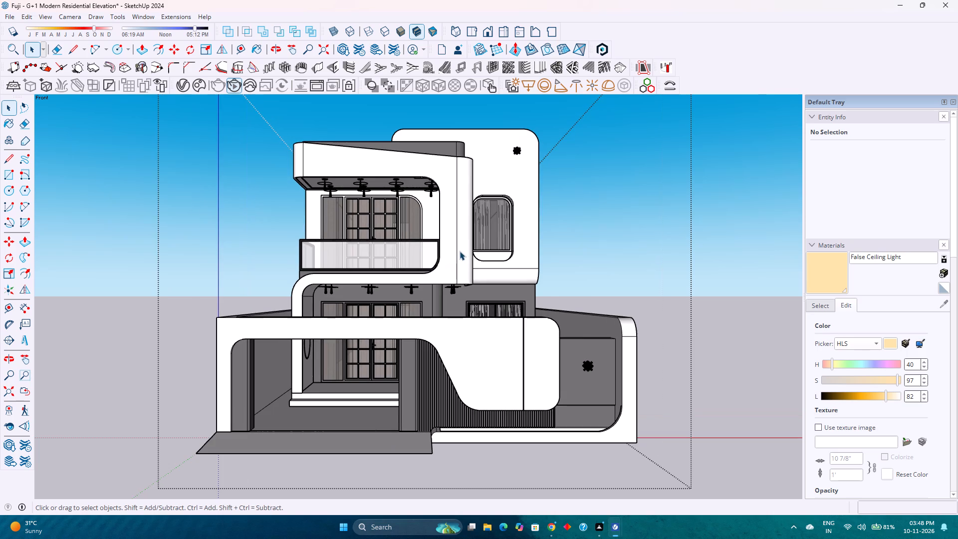
{"action": "scroll", "coordinate": [436, 227], "scroll_direction": "up", "scroll_amount": 1}
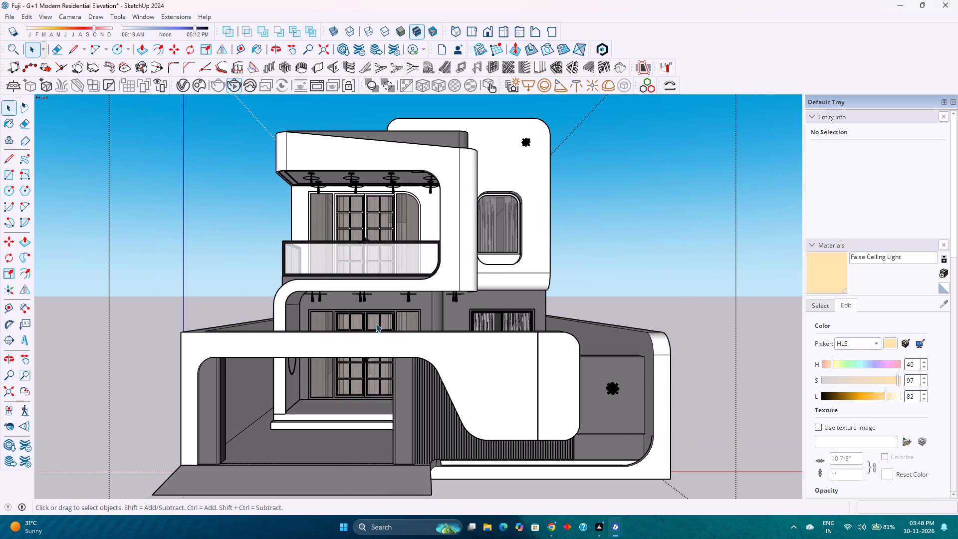
{"action": "scroll", "coordinate": [381, 469], "scroll_direction": "up", "scroll_amount": 1}
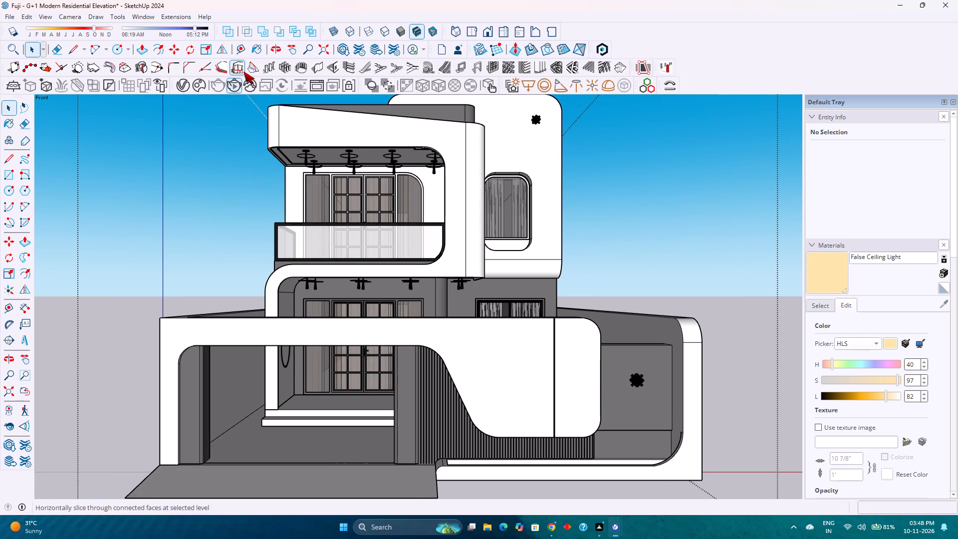
{"action": "left_click", "coordinate": [236, 84]}
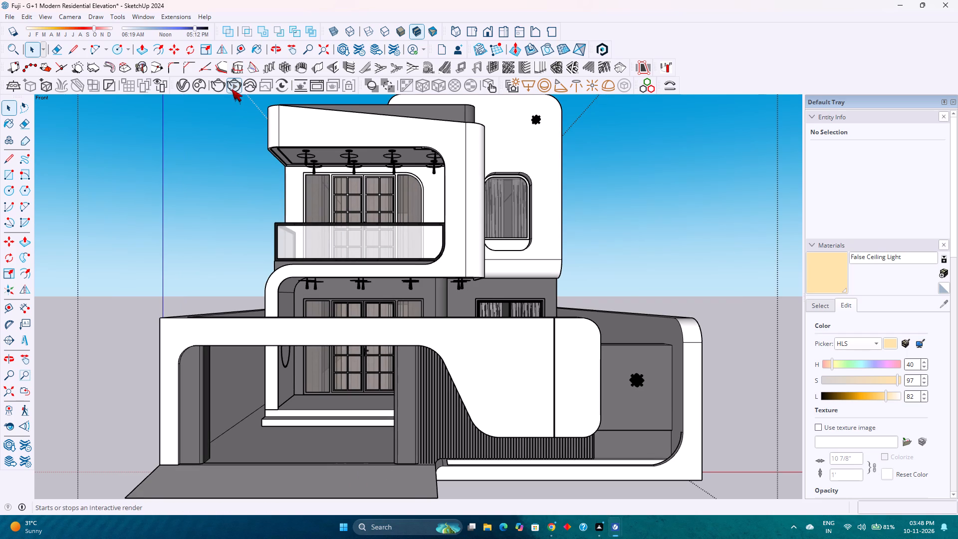
{"action": "left_click", "coordinate": [232, 89]}
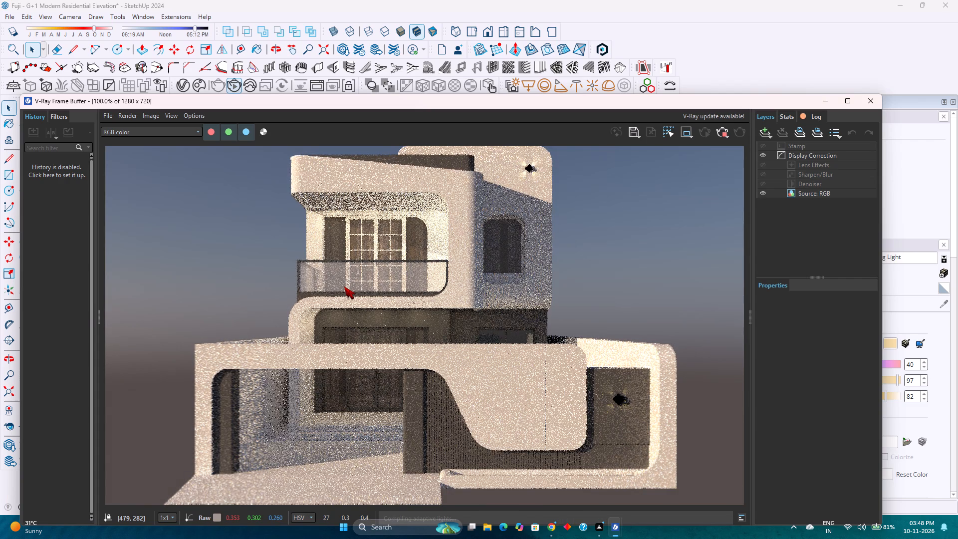
Examine the rendered front elevation in the V-Ray Frame Buffer, including the lighting on both floors, and put the render window away.
{"action": "scroll", "coordinate": [340, 286], "scroll_direction": "down", "scroll_amount": 1}
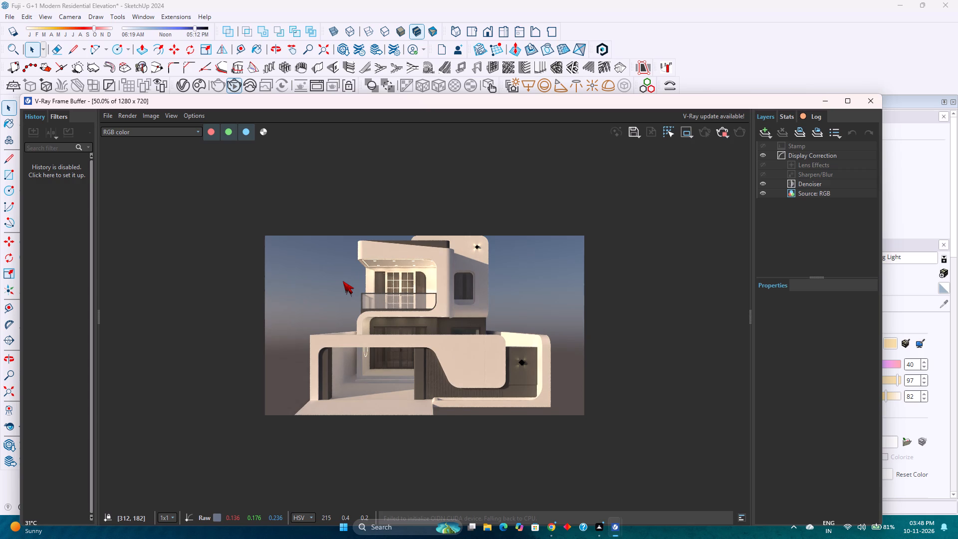
{"action": "scroll", "coordinate": [343, 281], "scroll_direction": "down", "scroll_amount": 2}
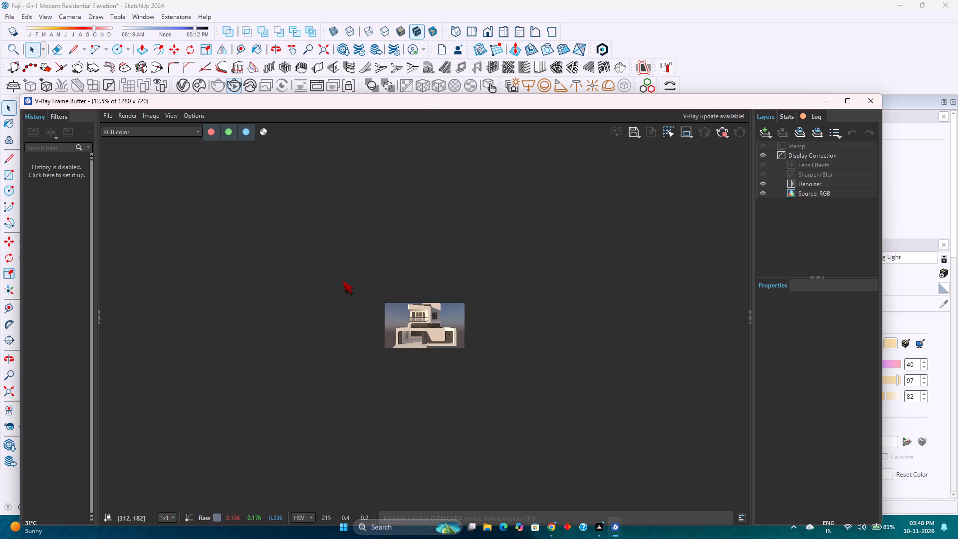
{"action": "scroll", "coordinate": [343, 281], "scroll_direction": "up", "scroll_amount": 2}
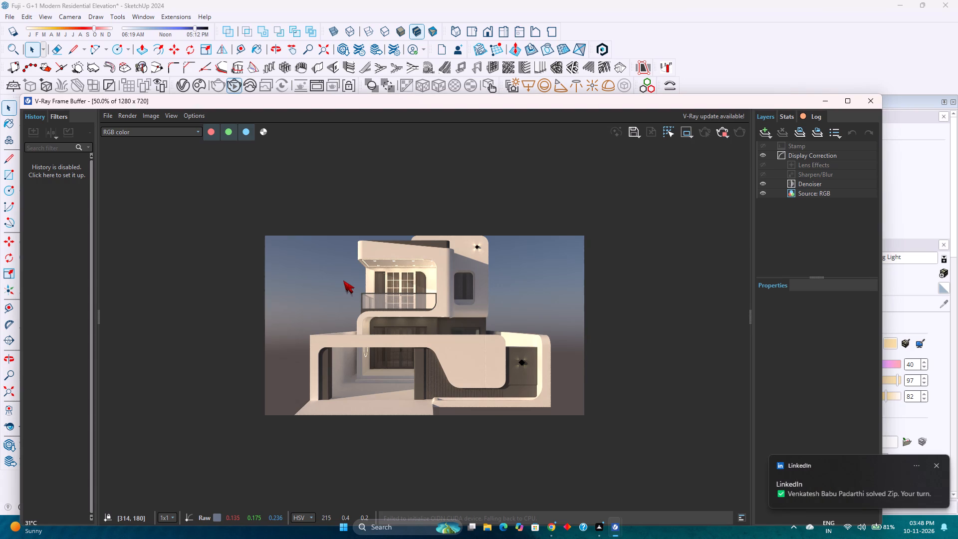
{"action": "scroll", "coordinate": [343, 280], "scroll_direction": "down", "scroll_amount": 2}
{"action": "scroll", "coordinate": [343, 280], "scroll_direction": "up", "scroll_amount": 3}
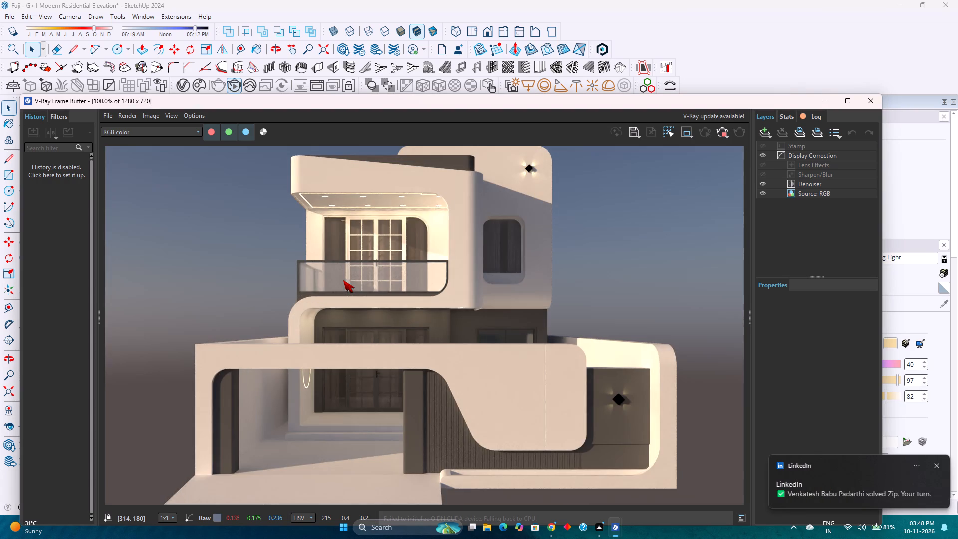
{"action": "scroll", "coordinate": [343, 280], "scroll_direction": "down", "scroll_amount": 2}
{"action": "scroll", "coordinate": [343, 280], "scroll_direction": "up", "scroll_amount": 4}
{"action": "scroll", "coordinate": [343, 280], "scroll_direction": "down", "scroll_amount": 3}
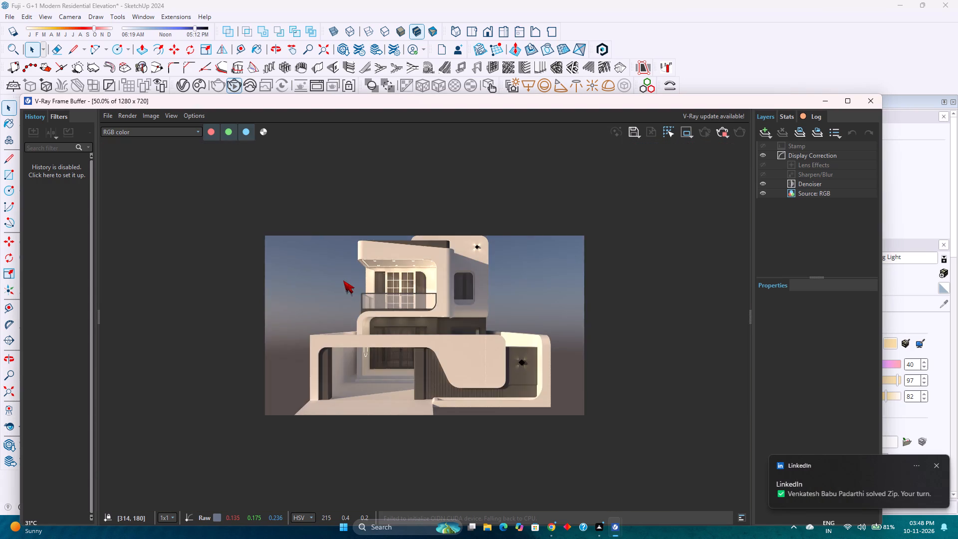
{"action": "scroll", "coordinate": [343, 280], "scroll_direction": "up", "scroll_amount": 2}
{"action": "scroll", "coordinate": [343, 280], "scroll_direction": "down", "scroll_amount": 2}
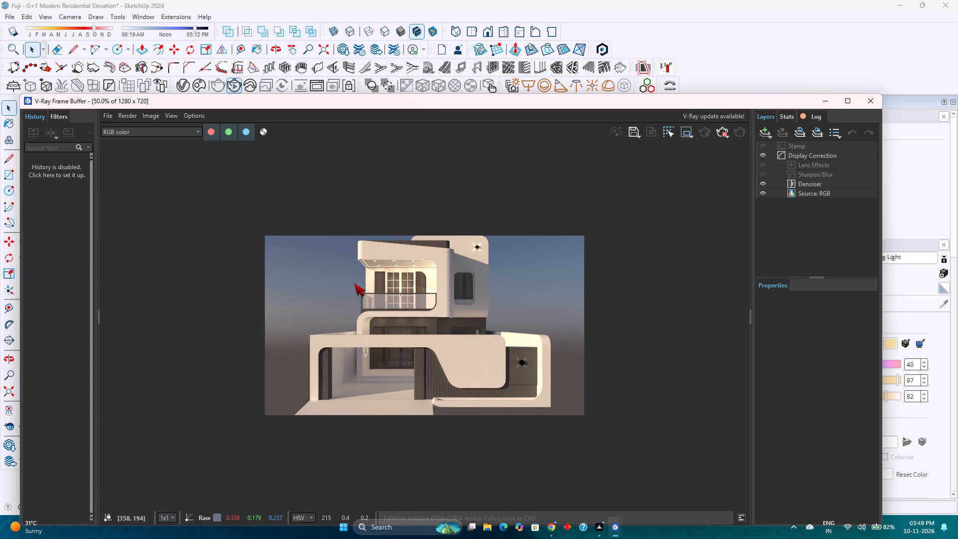
{"action": "left_click", "coordinate": [828, 102]}
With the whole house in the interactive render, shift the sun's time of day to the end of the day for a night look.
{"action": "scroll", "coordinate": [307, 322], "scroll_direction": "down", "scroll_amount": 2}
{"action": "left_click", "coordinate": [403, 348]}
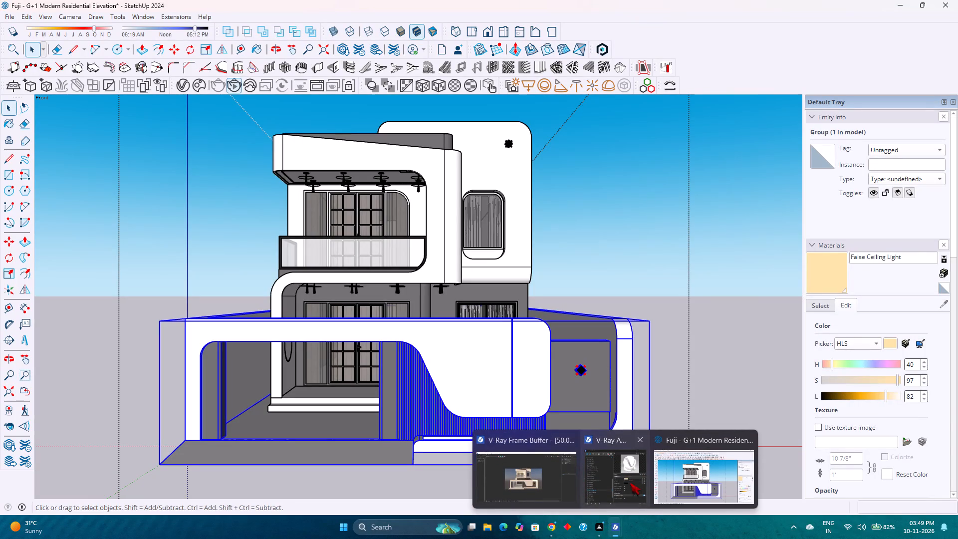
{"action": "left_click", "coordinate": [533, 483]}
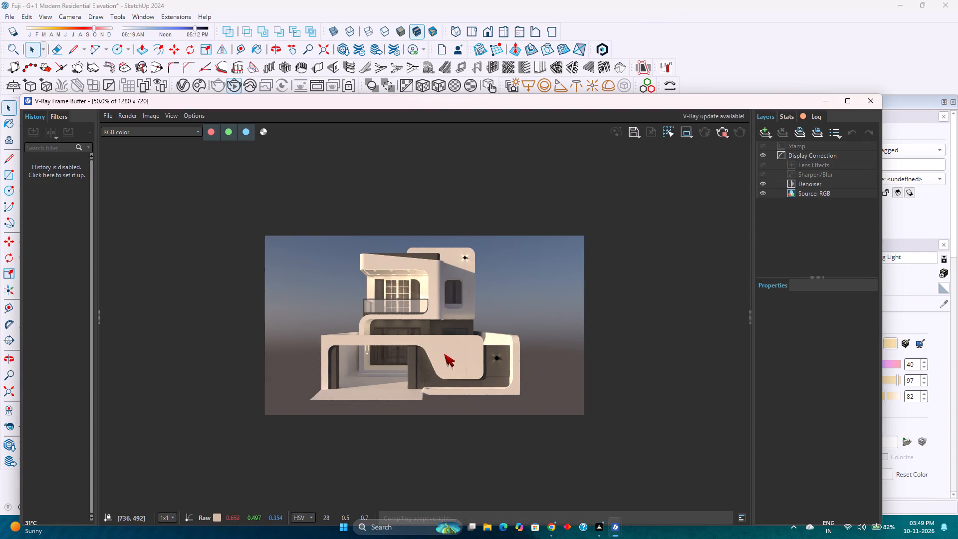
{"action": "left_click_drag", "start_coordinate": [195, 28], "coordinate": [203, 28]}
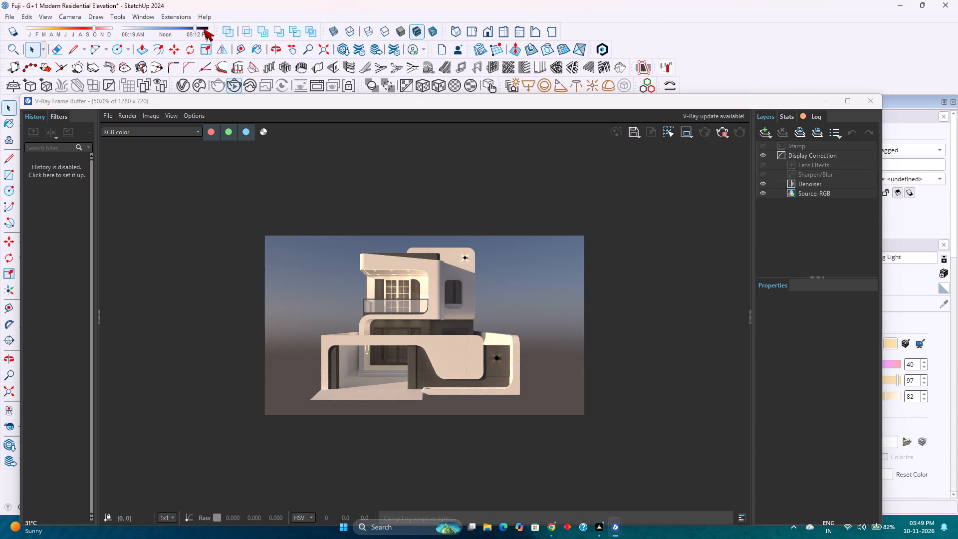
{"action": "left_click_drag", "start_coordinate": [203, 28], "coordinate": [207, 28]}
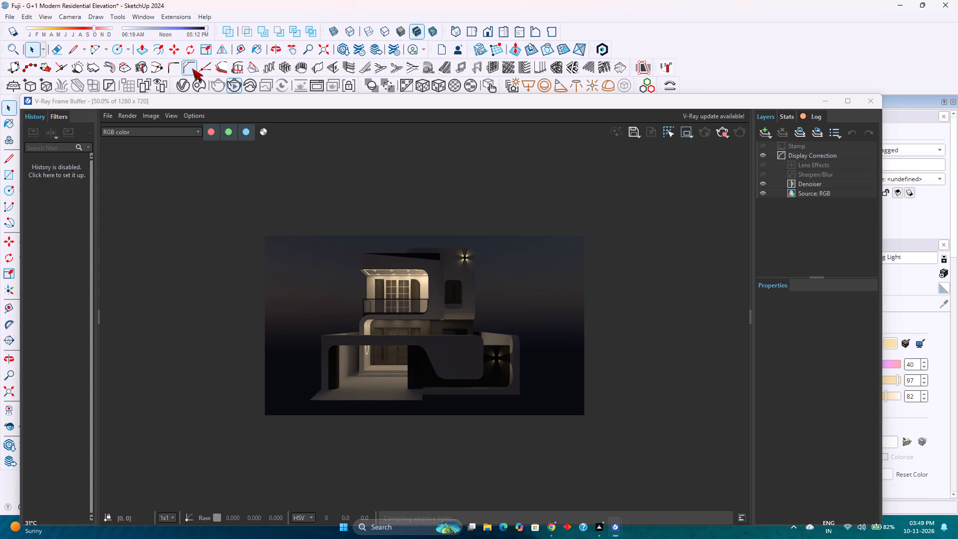
Set V-Ray Spot Light#4 to Radiant power (W) units with an intensity of 20.
{"action": "left_click", "coordinate": [184, 79]}
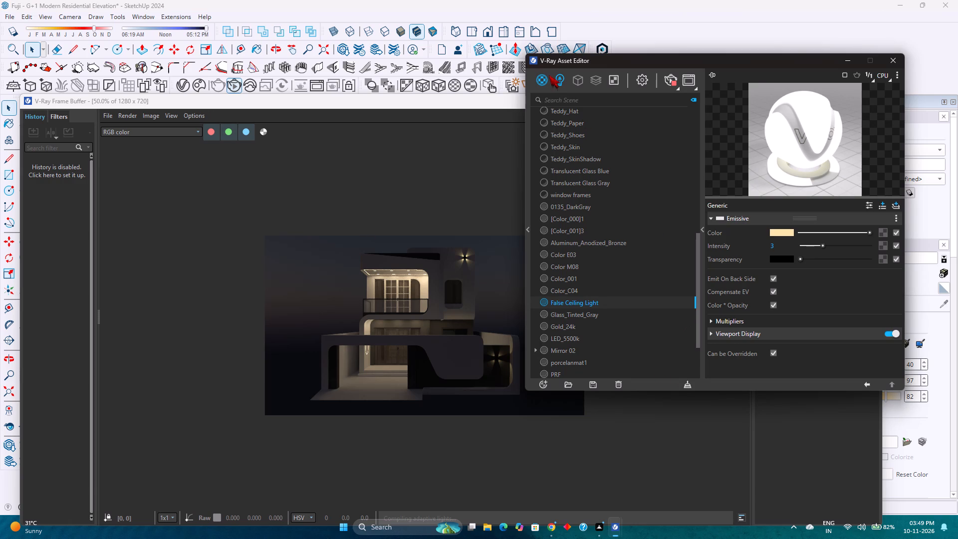
{"action": "left_click", "coordinate": [561, 81]}
{"action": "left_click", "coordinate": [564, 151]}
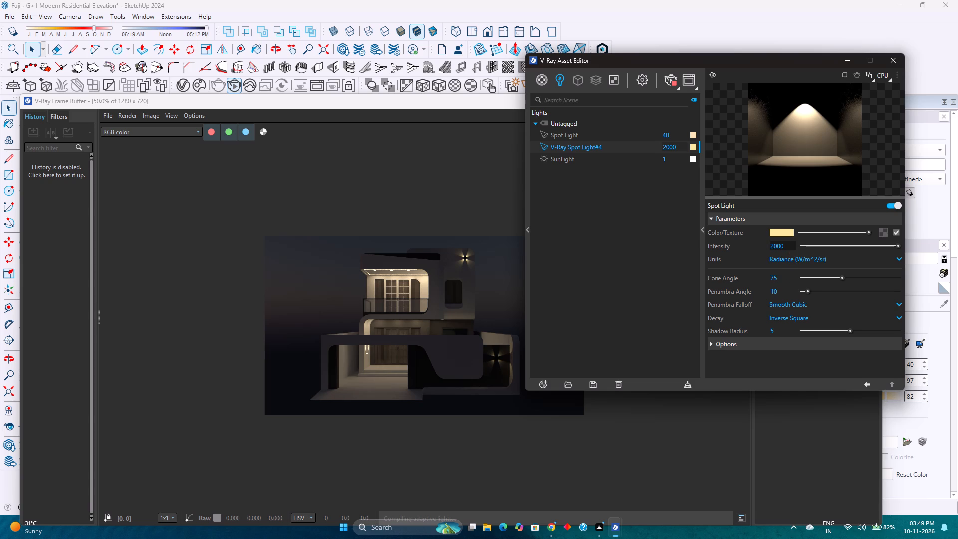
{"action": "left_click", "coordinate": [810, 260]}
{"action": "left_click", "coordinate": [812, 305]}
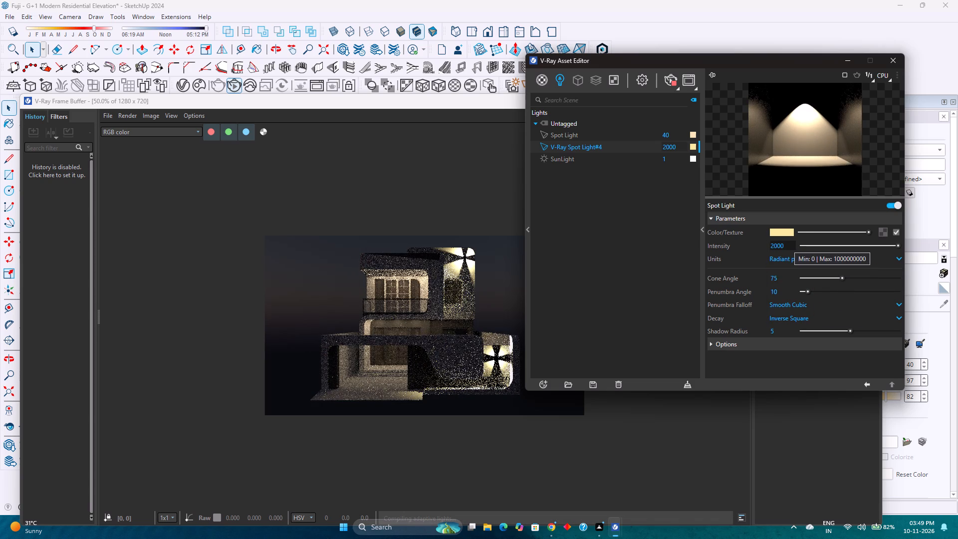
{"action": "left_click_drag", "start_coordinate": [789, 245], "coordinate": [761, 244]}
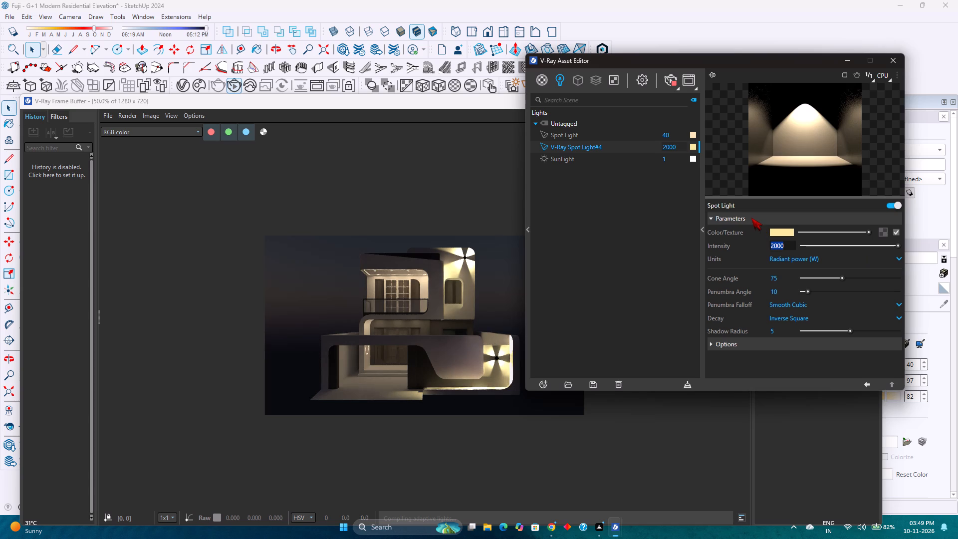
{"action": "type", "text": "20"}
{"action": "key", "text": "Return"}
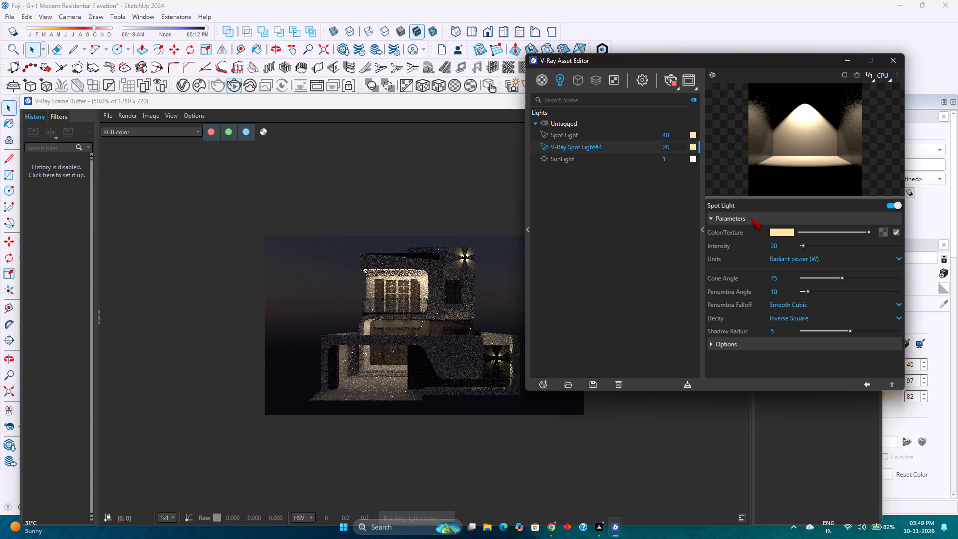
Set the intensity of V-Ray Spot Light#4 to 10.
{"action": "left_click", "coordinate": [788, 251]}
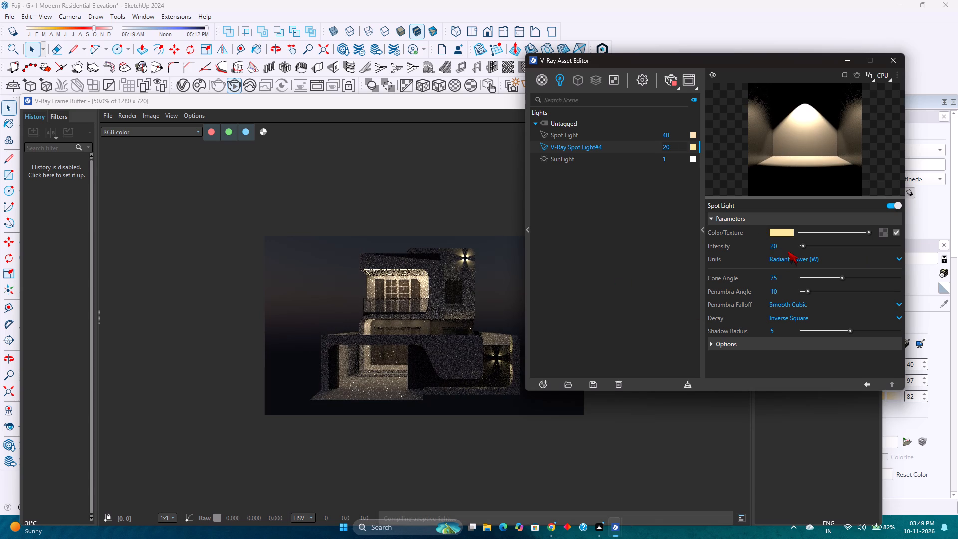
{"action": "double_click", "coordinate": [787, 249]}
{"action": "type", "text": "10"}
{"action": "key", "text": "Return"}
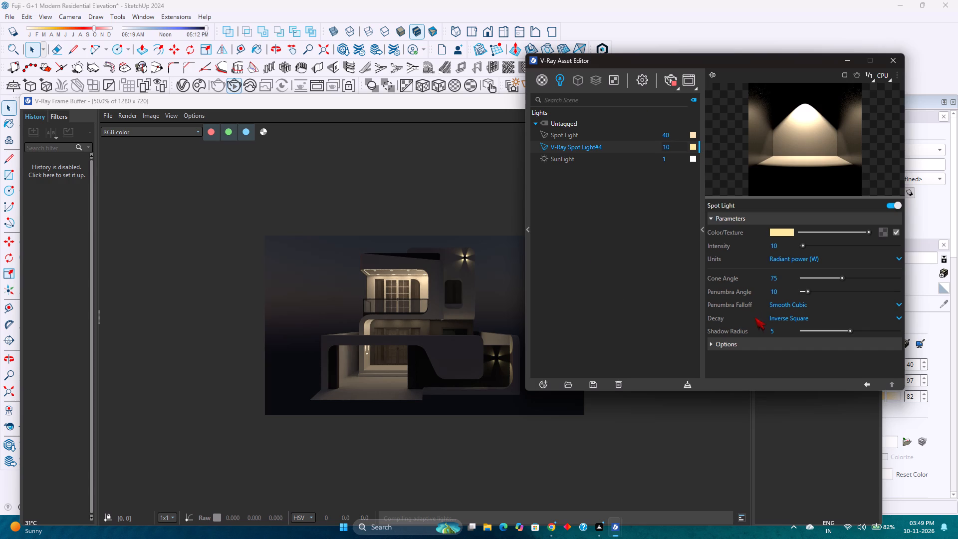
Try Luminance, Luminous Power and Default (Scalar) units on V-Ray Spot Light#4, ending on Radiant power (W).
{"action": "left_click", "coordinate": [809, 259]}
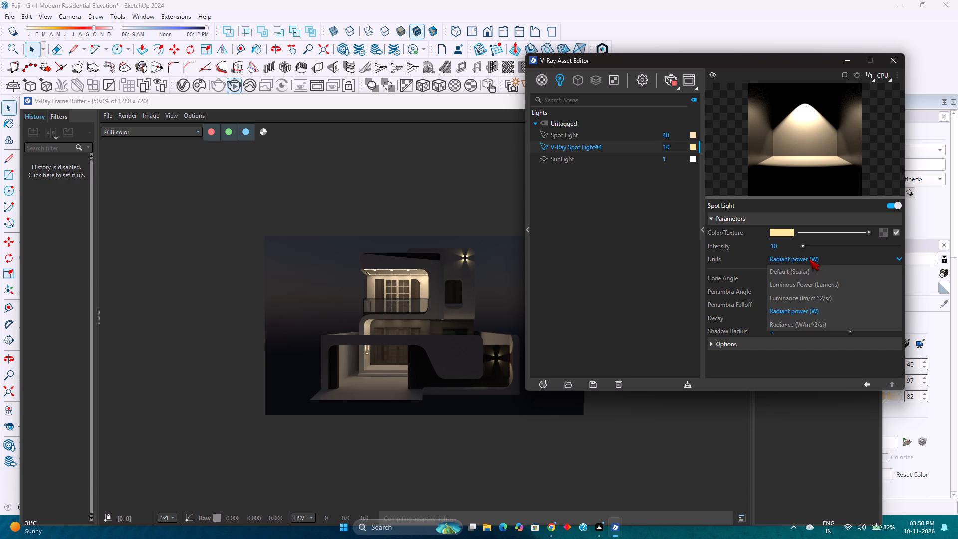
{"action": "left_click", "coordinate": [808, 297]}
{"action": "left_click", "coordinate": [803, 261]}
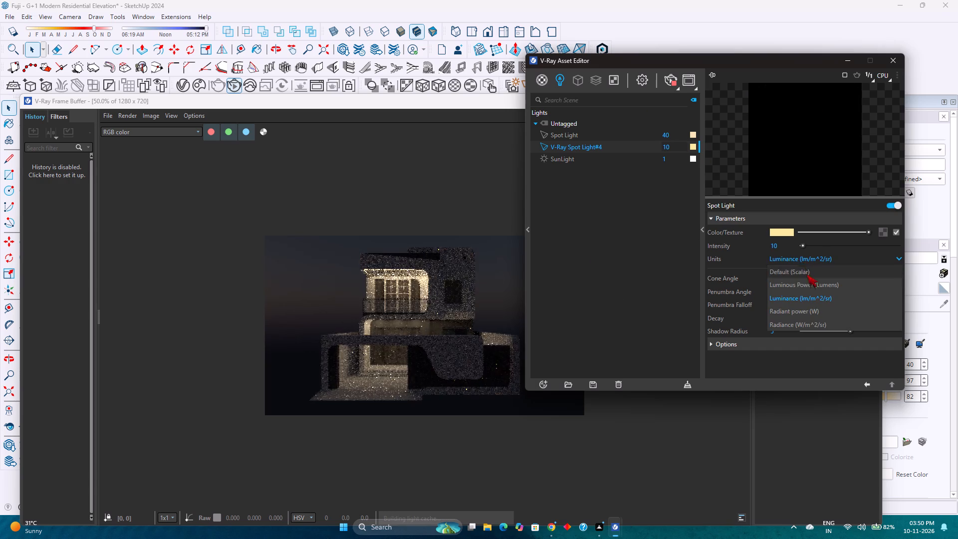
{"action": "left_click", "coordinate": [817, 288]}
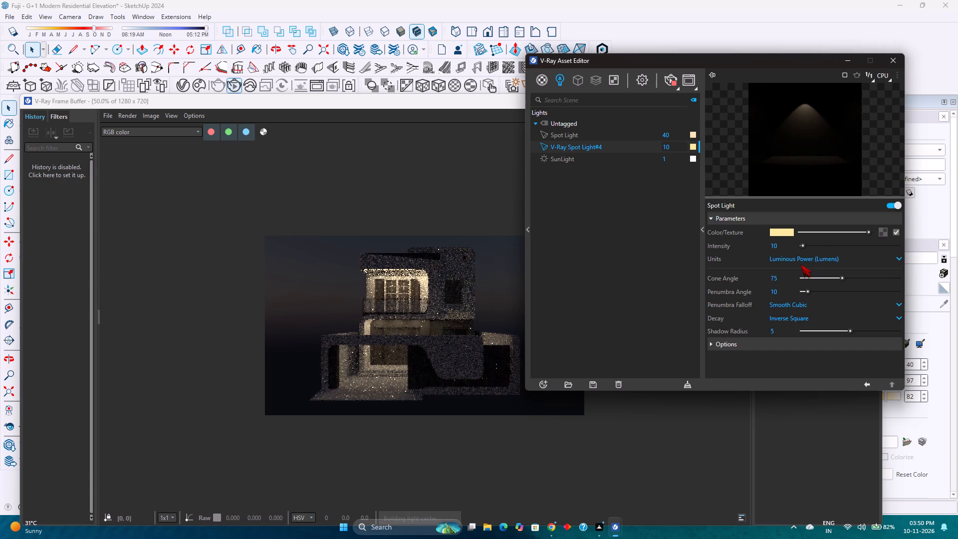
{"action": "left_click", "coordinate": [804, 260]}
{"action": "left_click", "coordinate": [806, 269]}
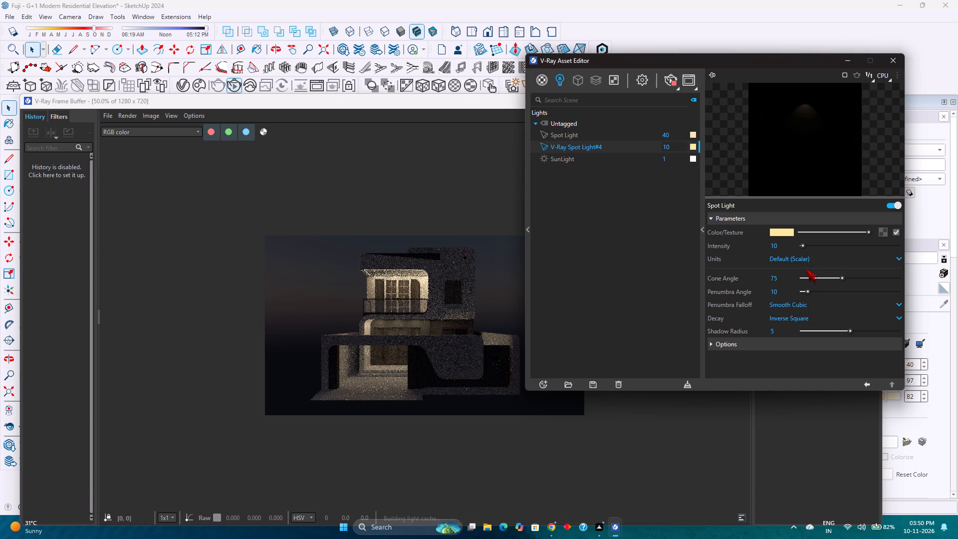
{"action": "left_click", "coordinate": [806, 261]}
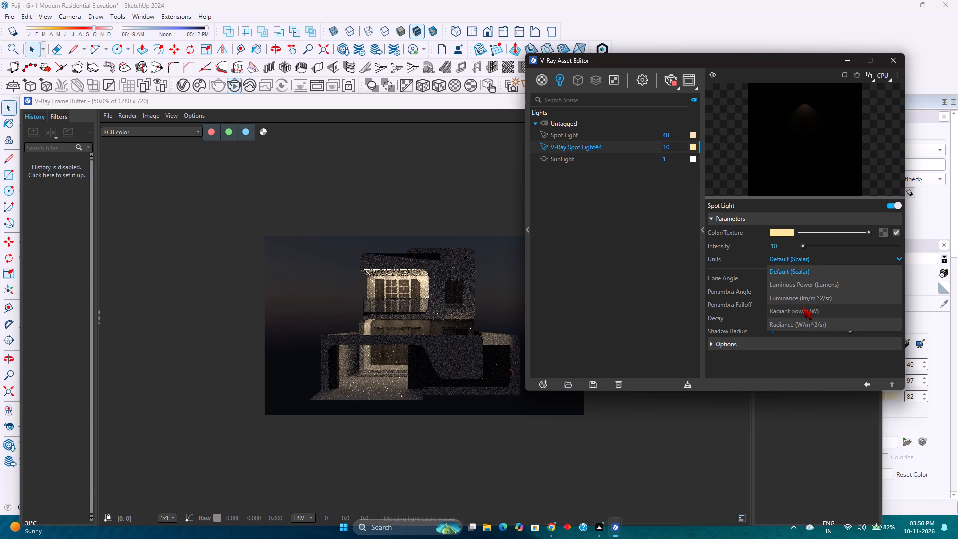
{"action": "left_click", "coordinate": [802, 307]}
Set the intensity of V-Ray Spot Light#4 to 20.
{"action": "double_click", "coordinate": [781, 248]}
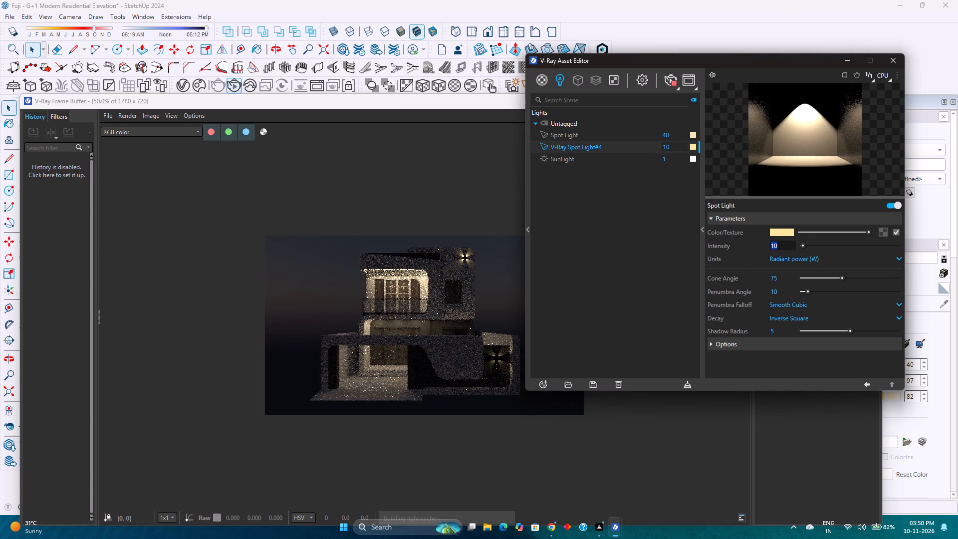
{"action": "type", "text": "20"}
{"action": "key", "text": "Return"}
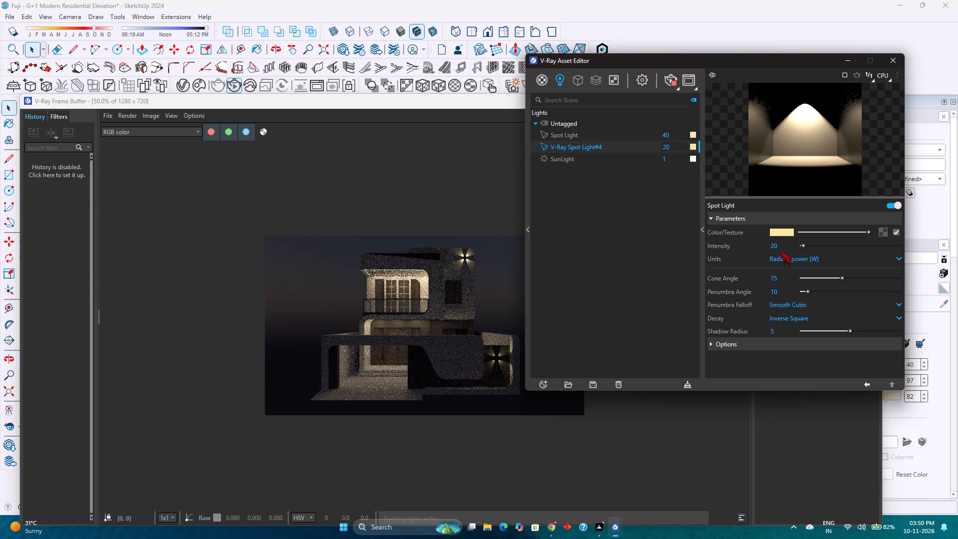
Move the sun's time of day back to the afternoon for a daylight render.
{"action": "left_click", "coordinate": [180, 27]}
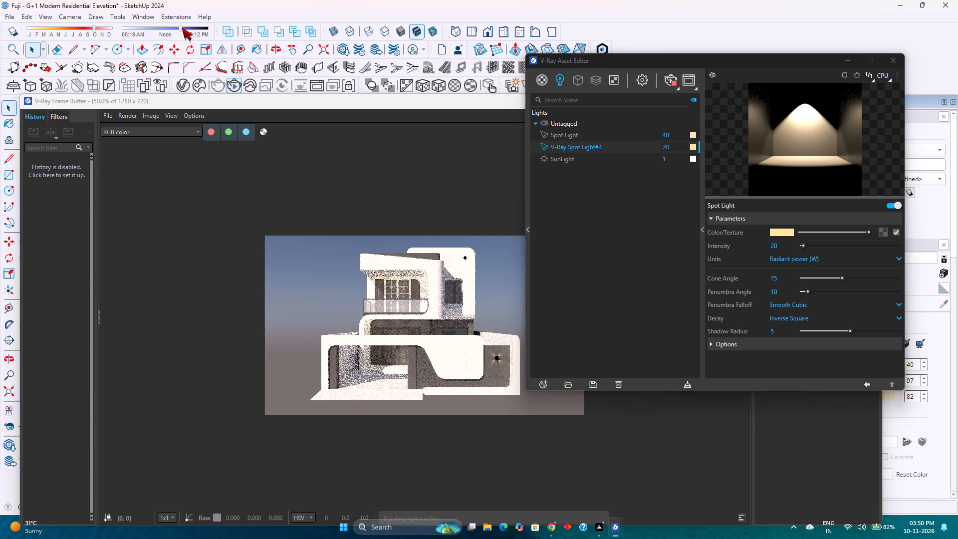
{"action": "left_click", "coordinate": [186, 27]}
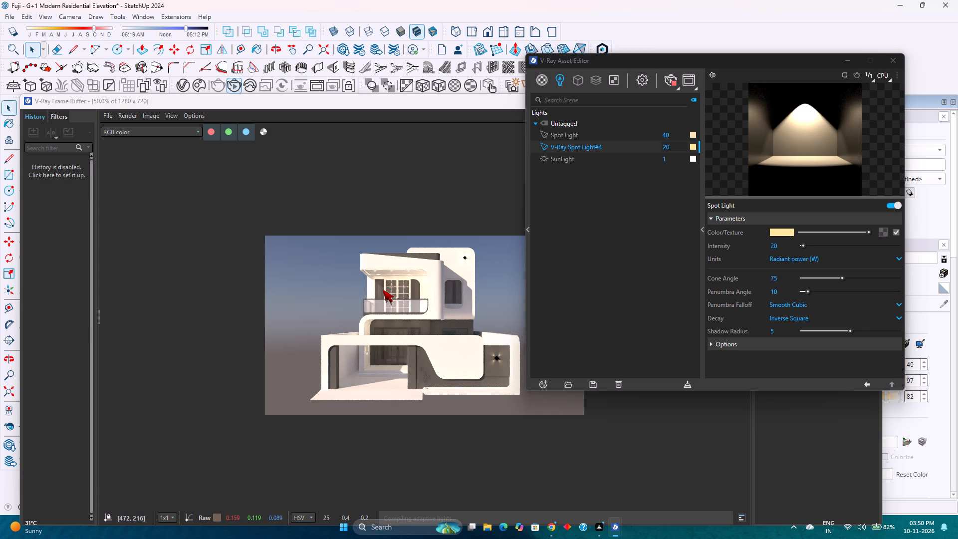
Examine the daylight render of the front elevation up close, including balcony, porch and wall lights, and put the V-Ray windows away.
{"action": "scroll", "coordinate": [448, 307], "scroll_direction": "down", "scroll_amount": 1}
{"action": "scroll", "coordinate": [448, 307], "scroll_direction": "up", "scroll_amount": 1}
{"action": "scroll", "coordinate": [399, 289], "scroll_direction": "up", "scroll_amount": 2}
{"action": "scroll", "coordinate": [399, 289], "scroll_direction": "down", "scroll_amount": 2}
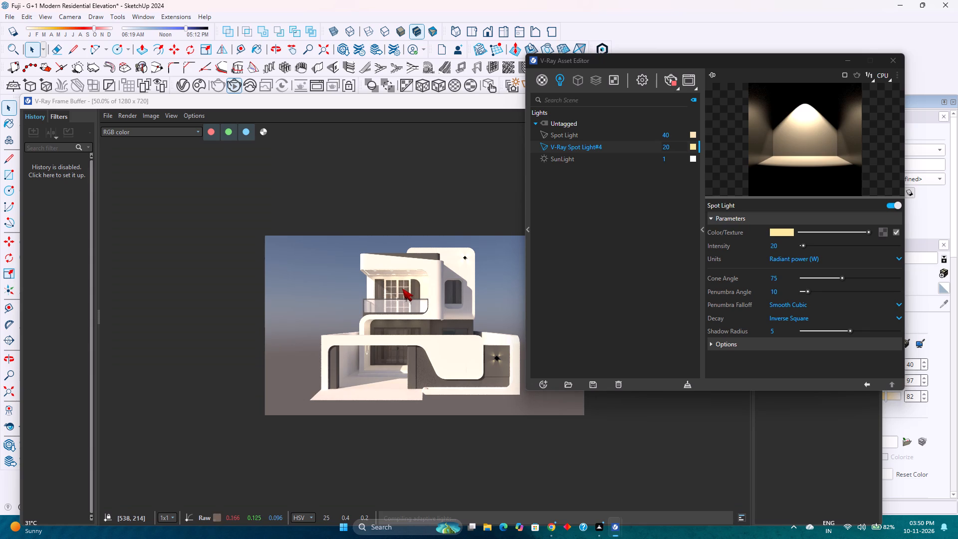
{"action": "scroll", "coordinate": [392, 300], "scroll_direction": "down", "scroll_amount": 1}
{"action": "scroll", "coordinate": [420, 344], "scroll_direction": "up", "scroll_amount": 2}
{"action": "scroll", "coordinate": [420, 341], "scroll_direction": "down", "scroll_amount": 1}
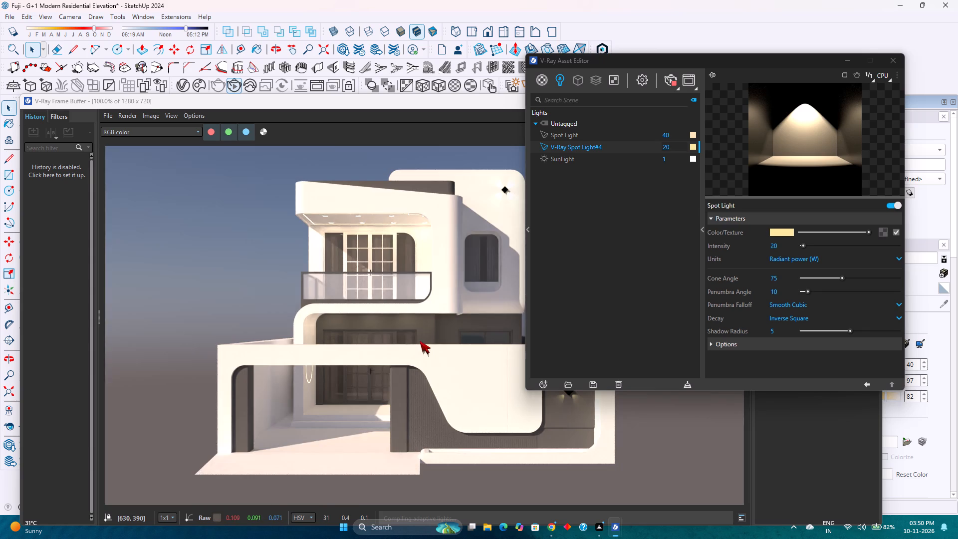
{"action": "scroll", "coordinate": [450, 372], "scroll_direction": "up", "scroll_amount": 2}
{"action": "scroll", "coordinate": [378, 344], "scroll_direction": "down", "scroll_amount": 2}
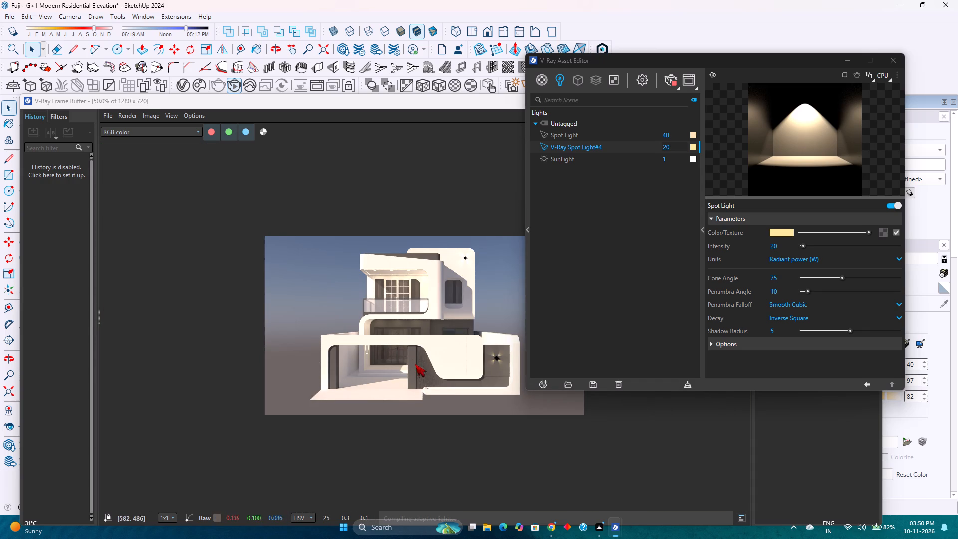
{"action": "scroll", "coordinate": [416, 365], "scroll_direction": "up", "scroll_amount": 2}
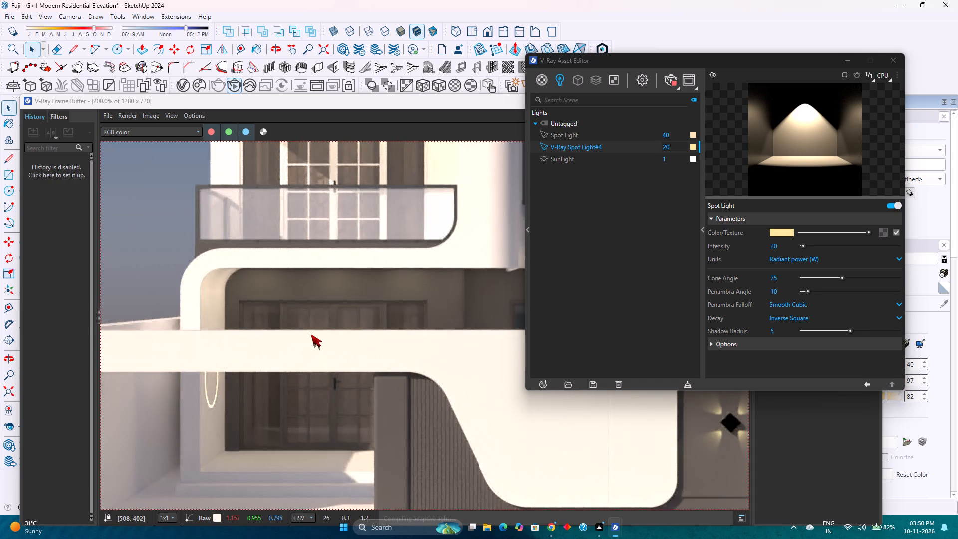
{"action": "scroll", "coordinate": [311, 334], "scroll_direction": "down", "scroll_amount": 2}
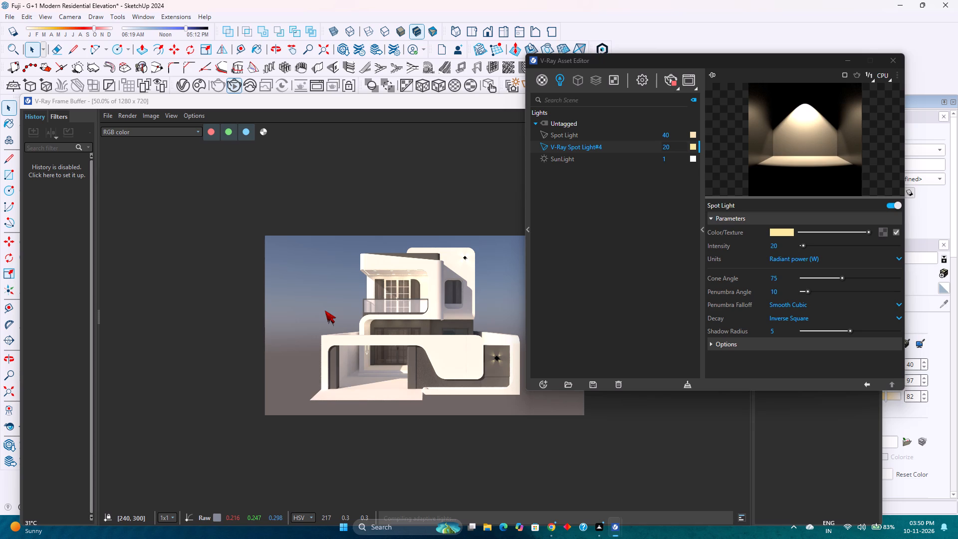
{"action": "scroll", "coordinate": [325, 310], "scroll_direction": "up", "scroll_amount": 1}
{"action": "scroll", "coordinate": [325, 310], "scroll_direction": "down", "scroll_amount": 3}
{"action": "scroll", "coordinate": [325, 310], "scroll_direction": "up", "scroll_amount": 4}
{"action": "scroll", "coordinate": [327, 310], "scroll_direction": "down", "scroll_amount": 2}
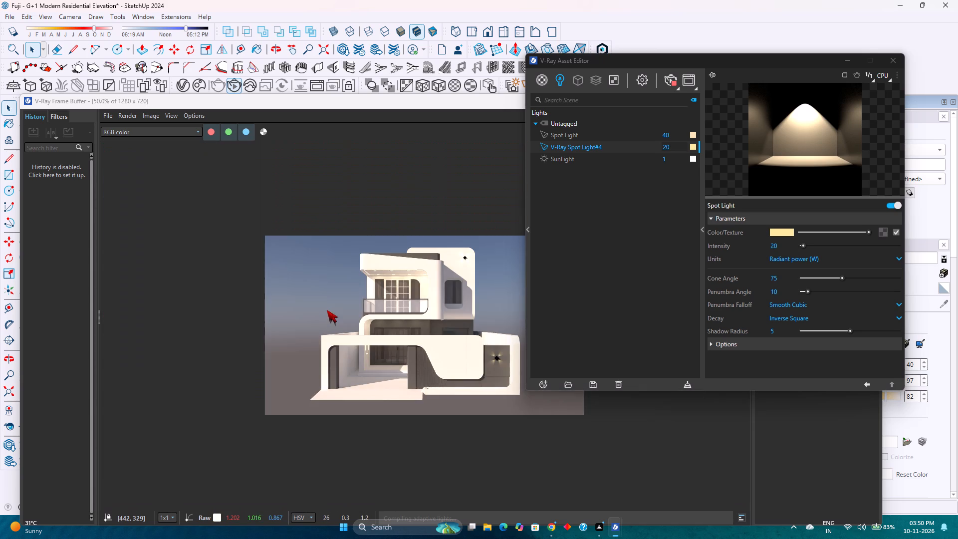
{"action": "scroll", "coordinate": [430, 345], "scroll_direction": "up", "scroll_amount": 2}
{"action": "scroll", "coordinate": [323, 304], "scroll_direction": "down", "scroll_amount": 3}
{"action": "scroll", "coordinate": [323, 304], "scroll_direction": "up", "scroll_amount": 2}
{"action": "scroll", "coordinate": [323, 304], "scroll_direction": "down", "scroll_amount": 2}
{"action": "scroll", "coordinate": [323, 304], "scroll_direction": "up", "scroll_amount": 2}
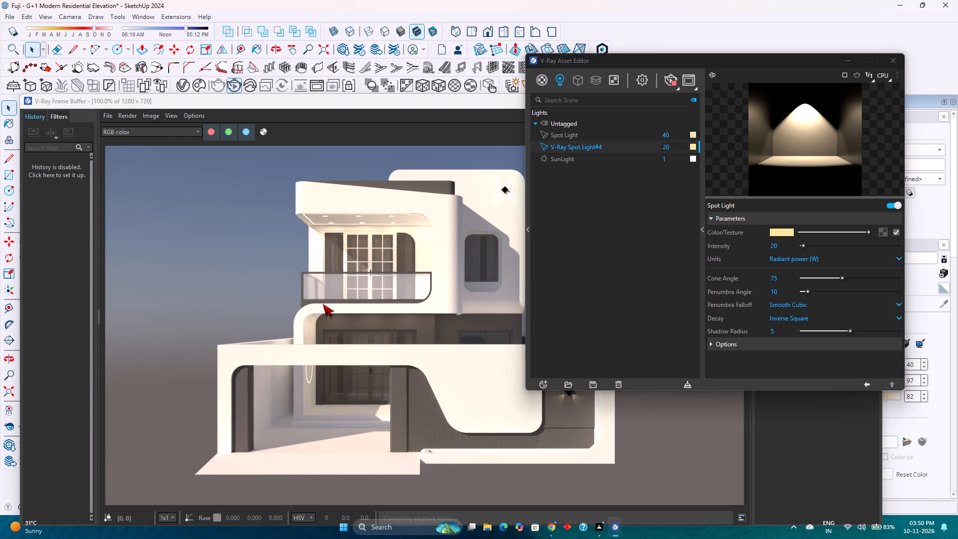
{"action": "scroll", "coordinate": [323, 304], "scroll_direction": "down", "scroll_amount": 1}
{"action": "scroll", "coordinate": [323, 304], "scroll_direction": "up", "scroll_amount": 2}
{"action": "scroll", "coordinate": [323, 304], "scroll_direction": "down", "scroll_amount": 2}
{"action": "scroll", "coordinate": [323, 304], "scroll_direction": "up", "scroll_amount": 3}
{"action": "scroll", "coordinate": [323, 304], "scroll_direction": "down", "scroll_amount": 3}
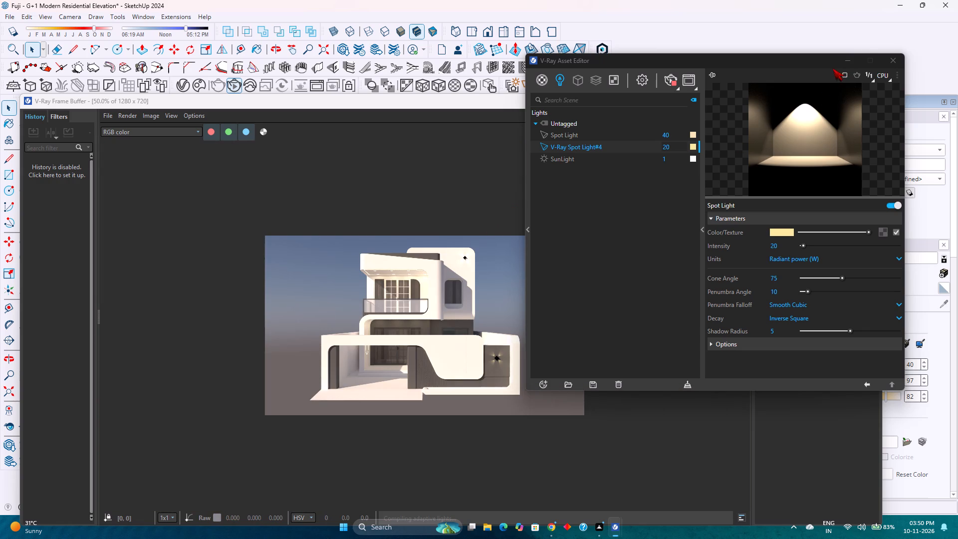
{"action": "left_click", "coordinate": [845, 64]}
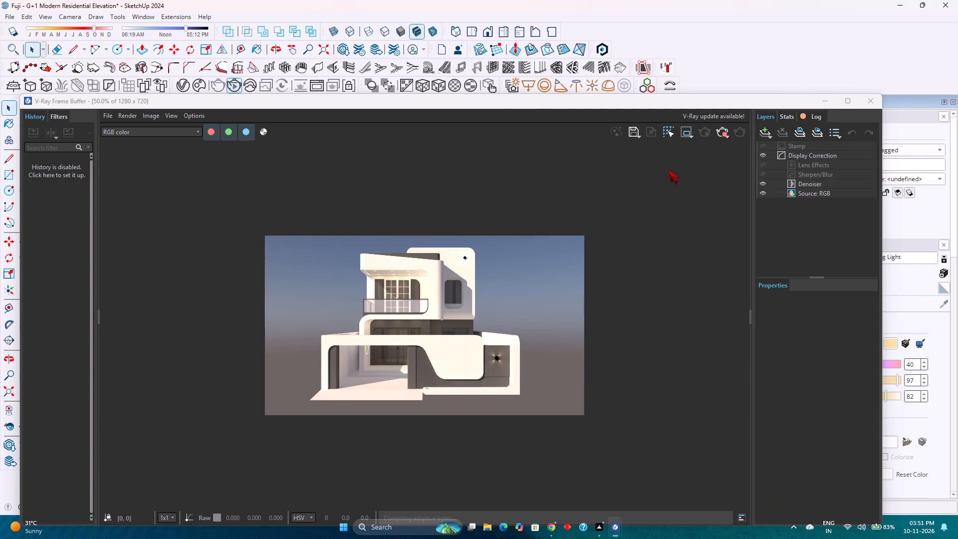
{"action": "left_click", "coordinate": [826, 104]}
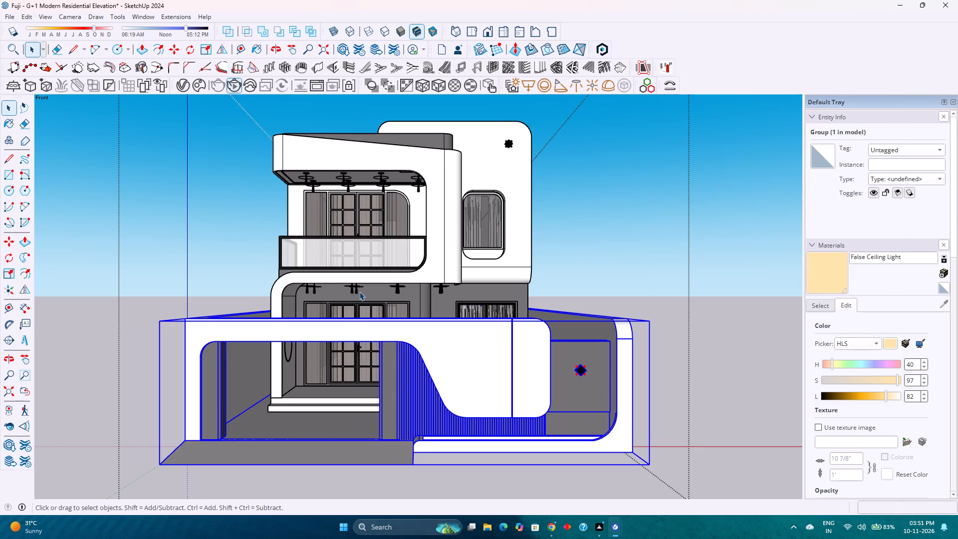
Clear the selection and examine the house's upper floor, balcony and side walls from a raised angle.
{"action": "scroll", "coordinate": [358, 291], "scroll_direction": "down", "scroll_amount": 2}
{"action": "left_click", "coordinate": [568, 267]}
{"action": "scroll", "coordinate": [412, 253], "scroll_direction": "down", "scroll_amount": 4}
{"action": "scroll", "coordinate": [412, 253], "scroll_direction": "up", "scroll_amount": 3}
{"action": "scroll", "coordinate": [412, 253], "scroll_direction": "down", "scroll_amount": 3}
{"action": "scroll", "coordinate": [412, 253], "scroll_direction": "up", "scroll_amount": 1}
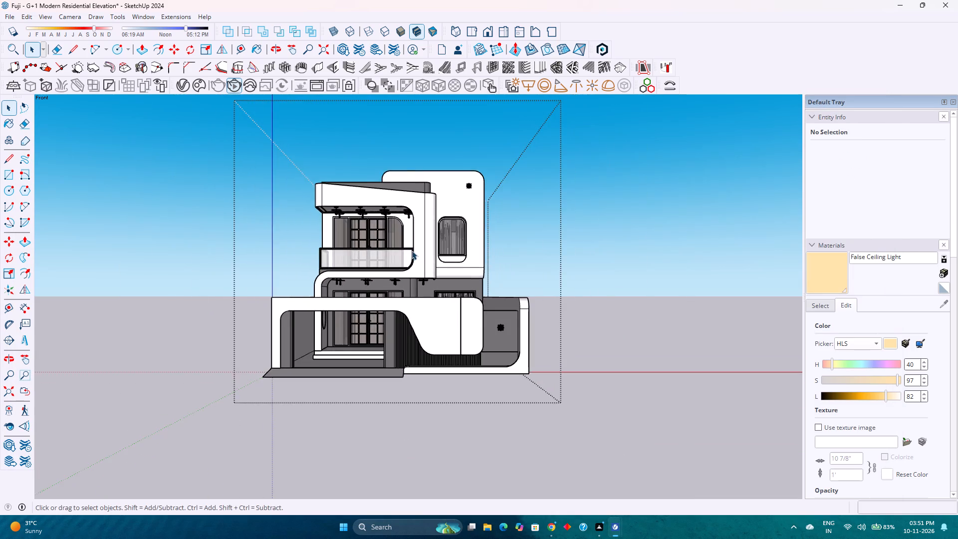
{"action": "scroll", "coordinate": [412, 251], "scroll_direction": "up", "scroll_amount": 2}
{"action": "middle_click_drag", "start_coordinate": [412, 251], "coordinate": [351, 324]}
{"action": "middle_click", "coordinate": [423, 297]}
{"action": "scroll", "coordinate": [423, 297], "scroll_direction": "down", "scroll_amount": 3}
{"action": "scroll", "coordinate": [420, 296], "scroll_direction": "up", "scroll_amount": 4}
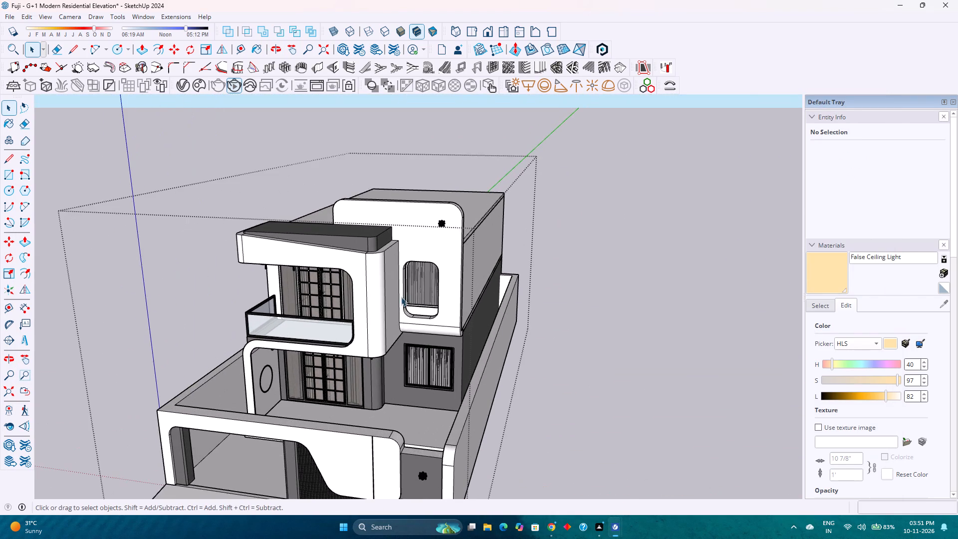
{"action": "scroll", "coordinate": [399, 299], "scroll_direction": "up", "scroll_amount": 7}
{"action": "scroll", "coordinate": [409, 307], "scroll_direction": "down", "scroll_amount": 5}
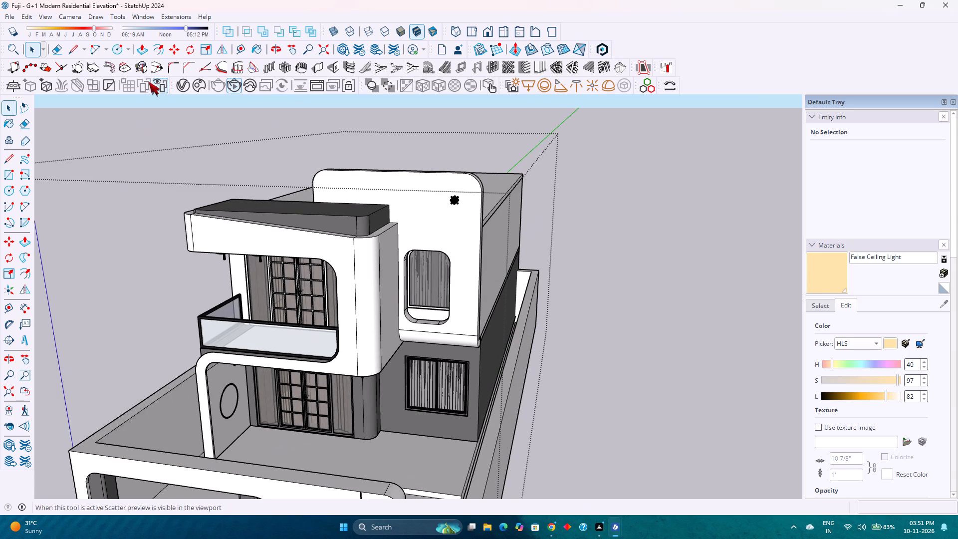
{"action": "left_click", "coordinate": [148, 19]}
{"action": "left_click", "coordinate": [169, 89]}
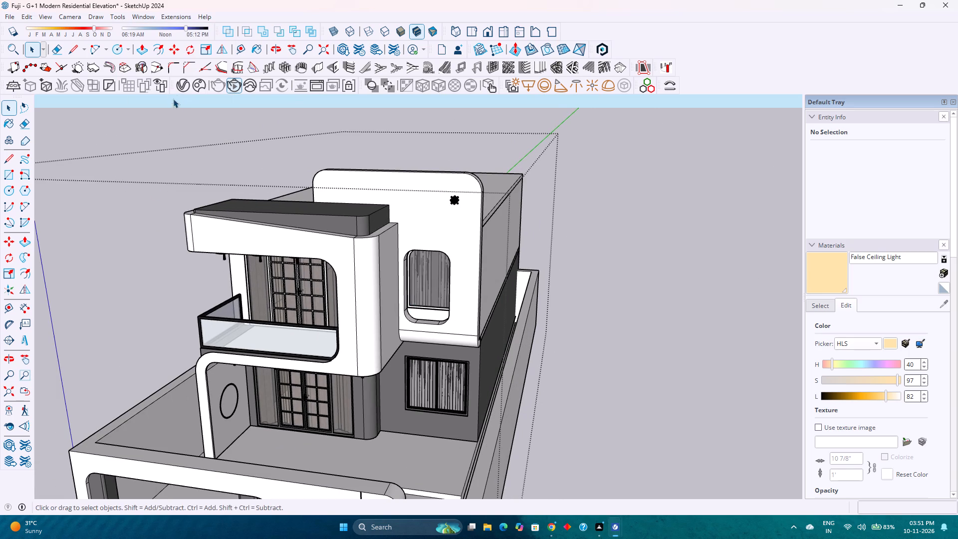
Search 3D Warehouse for "potted plants".
{"action": "scroll", "coordinate": [260, 233], "scroll_direction": "down", "scroll_amount": 1}
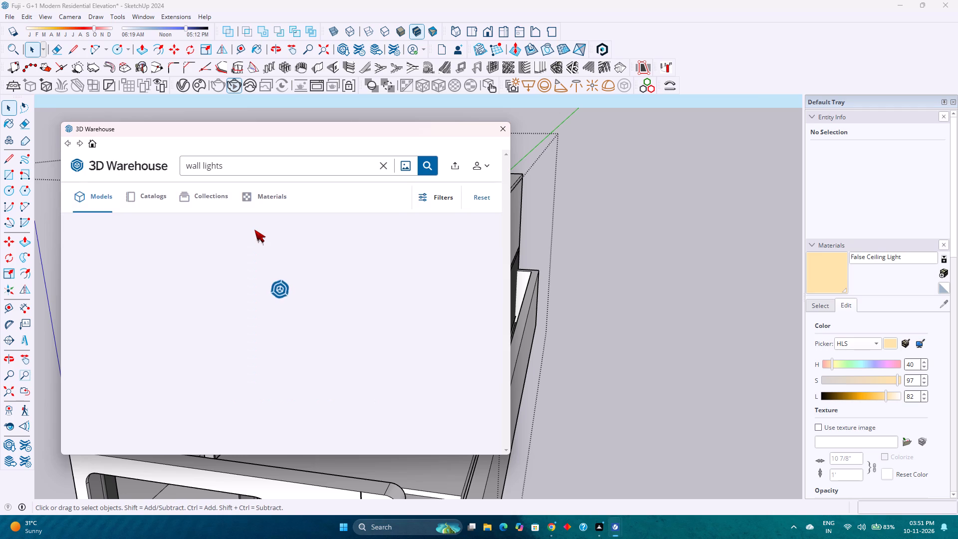
{"action": "left_click", "coordinate": [381, 162]}
{"action": "left_click", "coordinate": [363, 163]}
{"action": "type", "text": "pott"}
{"action": "type", "text": "ed"}
{"action": "key", "text": "space"}
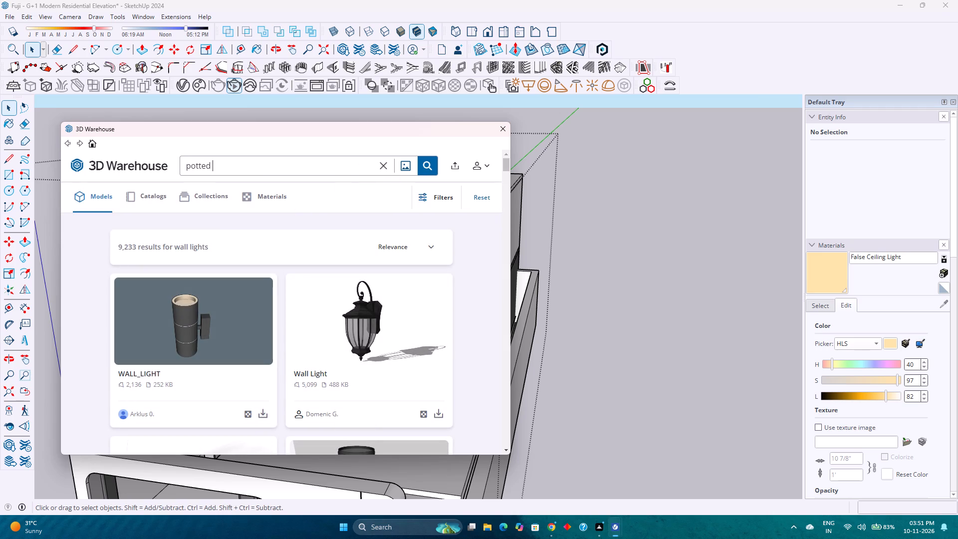
{"action": "type", "text": "plants"}
{"action": "key", "text": "Return"}
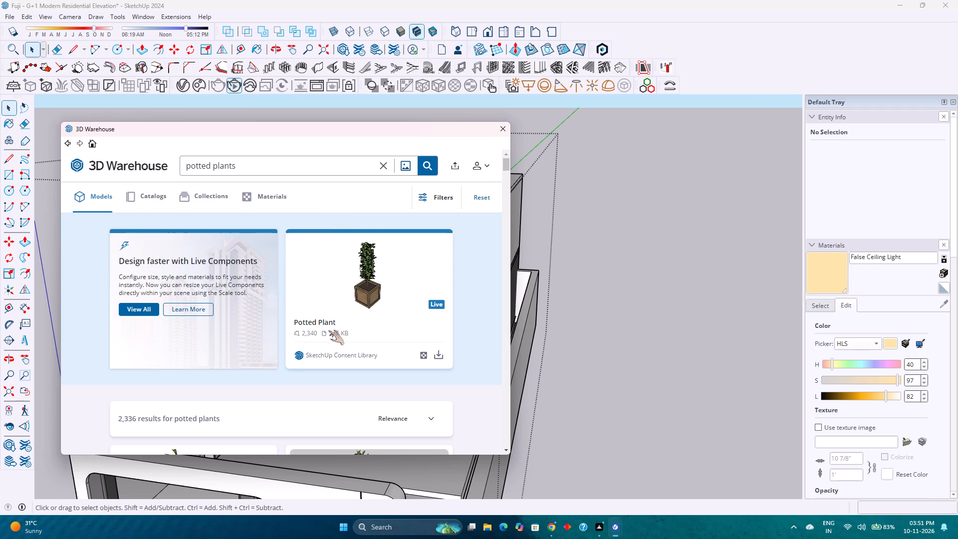
Browse the potted plant models in the search results for one suited to the house's balcony.
{"action": "scroll", "coordinate": [285, 297], "scroll_direction": "down", "scroll_amount": 4}
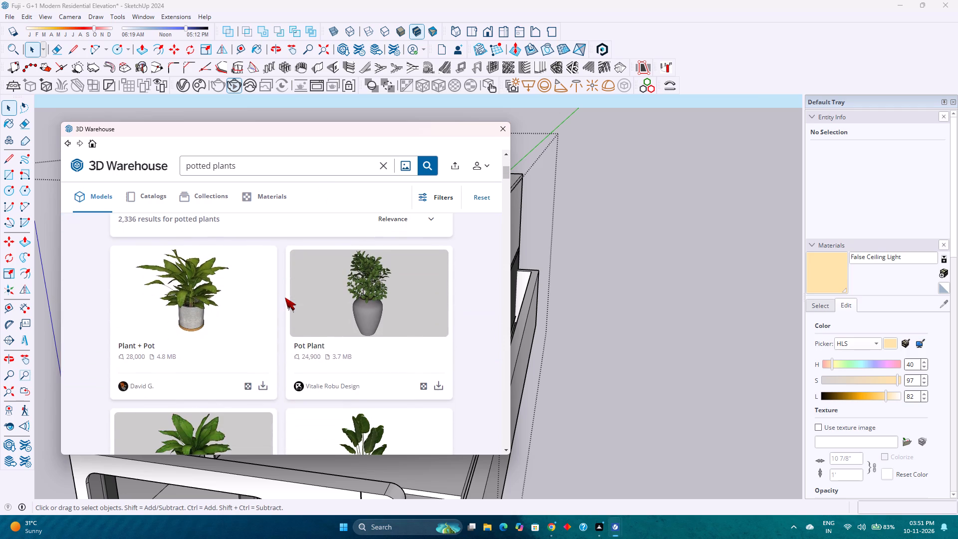
{"action": "scroll", "coordinate": [285, 297], "scroll_direction": "down", "scroll_amount": 3}
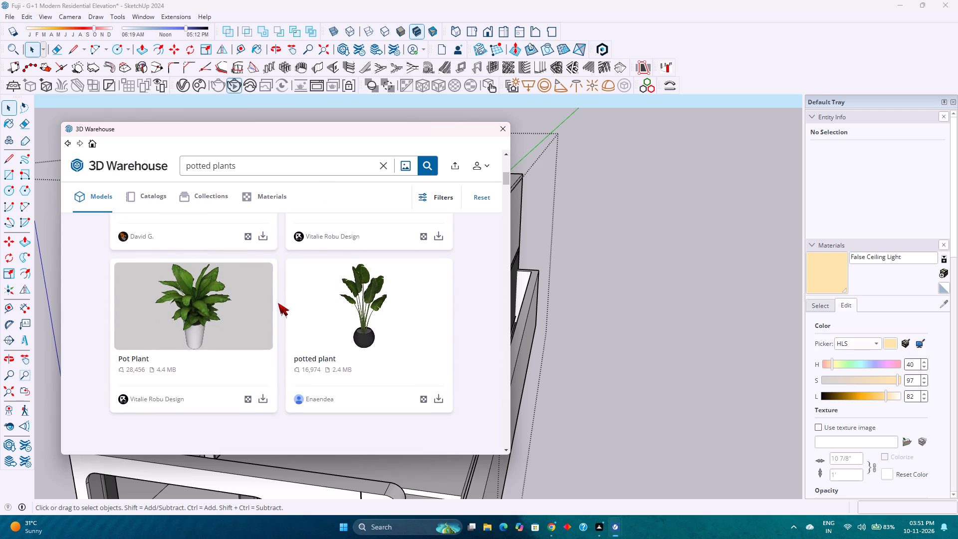
{"action": "scroll", "coordinate": [278, 303], "scroll_direction": "down", "scroll_amount": 6}
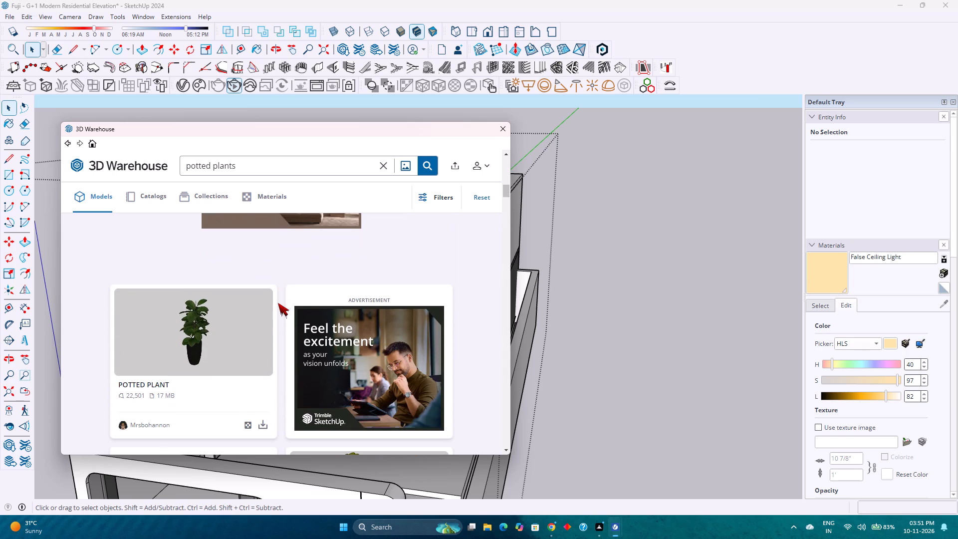
{"action": "scroll", "coordinate": [278, 303], "scroll_direction": "down", "scroll_amount": 5}
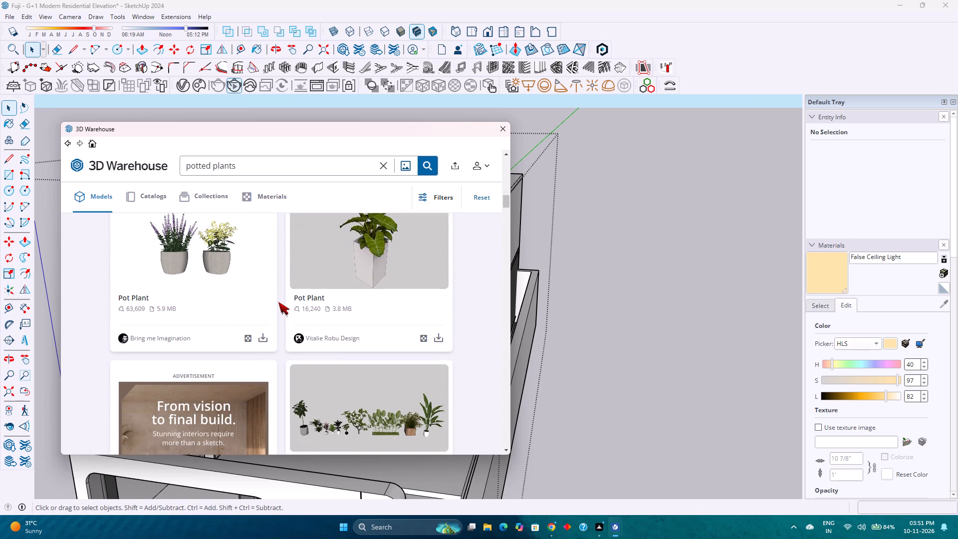
{"action": "scroll", "coordinate": [288, 292], "scroll_direction": "down", "scroll_amount": 2}
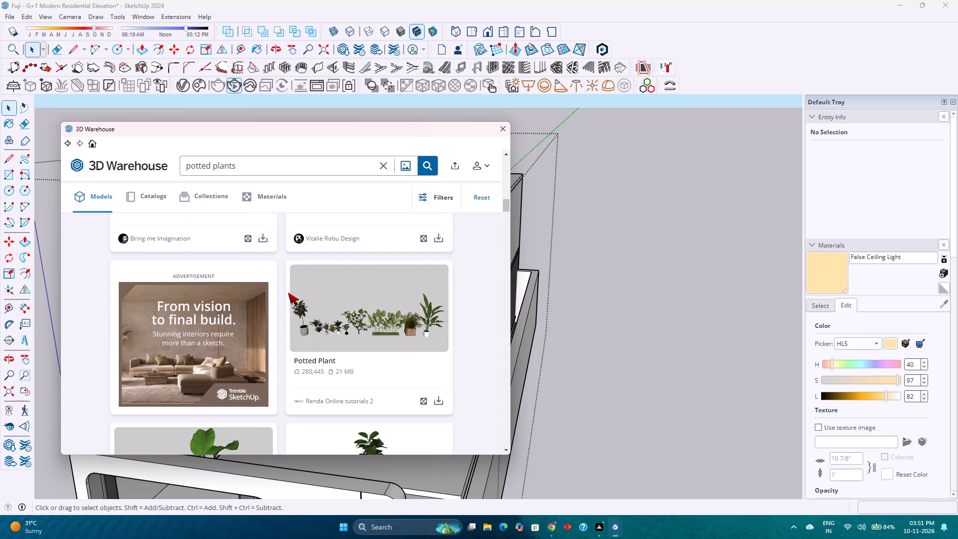
{"action": "scroll", "coordinate": [290, 293], "scroll_direction": "down", "scroll_amount": 7}
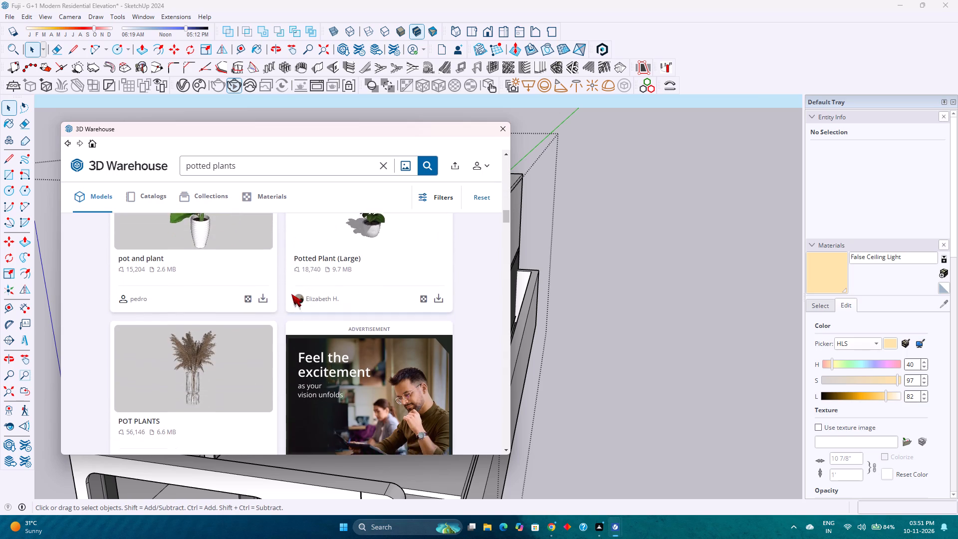
{"action": "scroll", "coordinate": [291, 294], "scroll_direction": "down", "scroll_amount": 4}
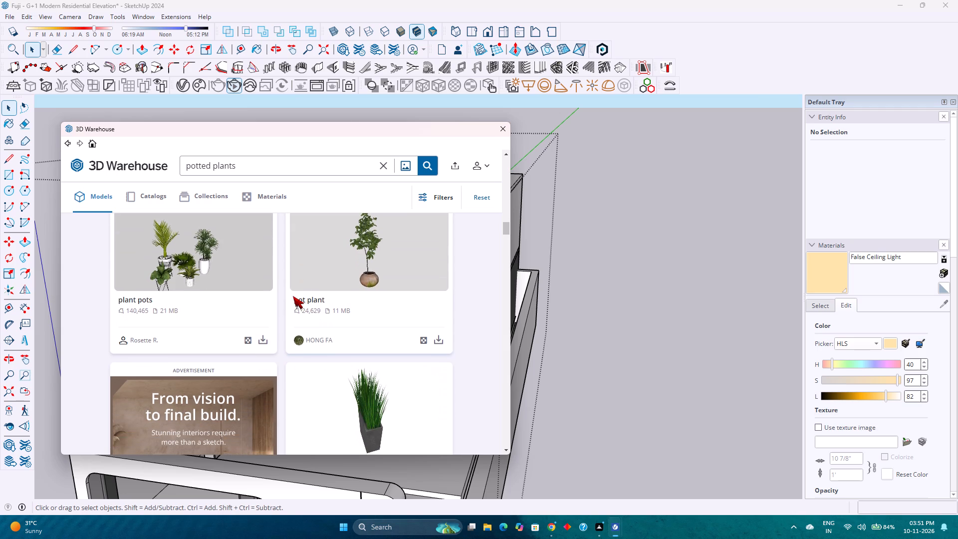
{"action": "scroll", "coordinate": [293, 296], "scroll_direction": "down", "scroll_amount": 5}
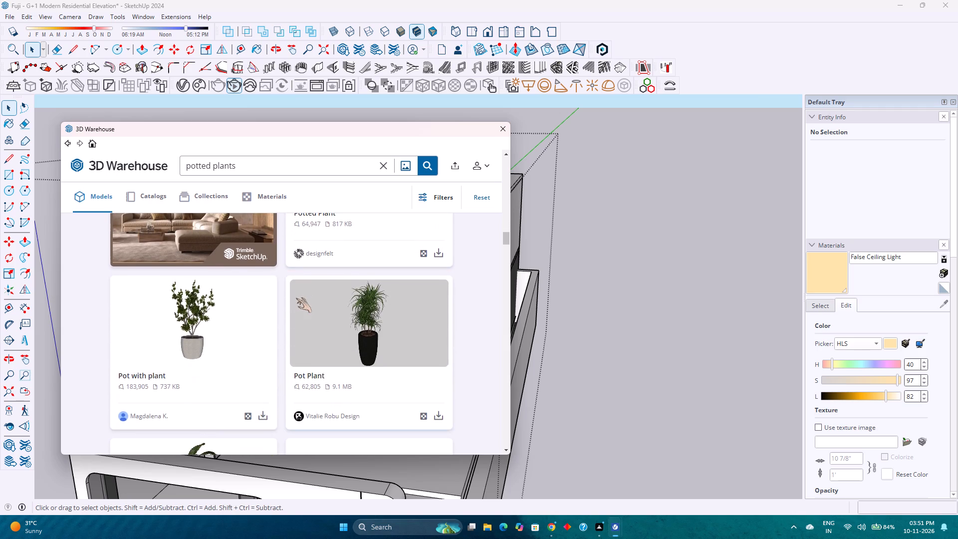
{"action": "scroll", "coordinate": [296, 298], "scroll_direction": "down", "scroll_amount": 6}
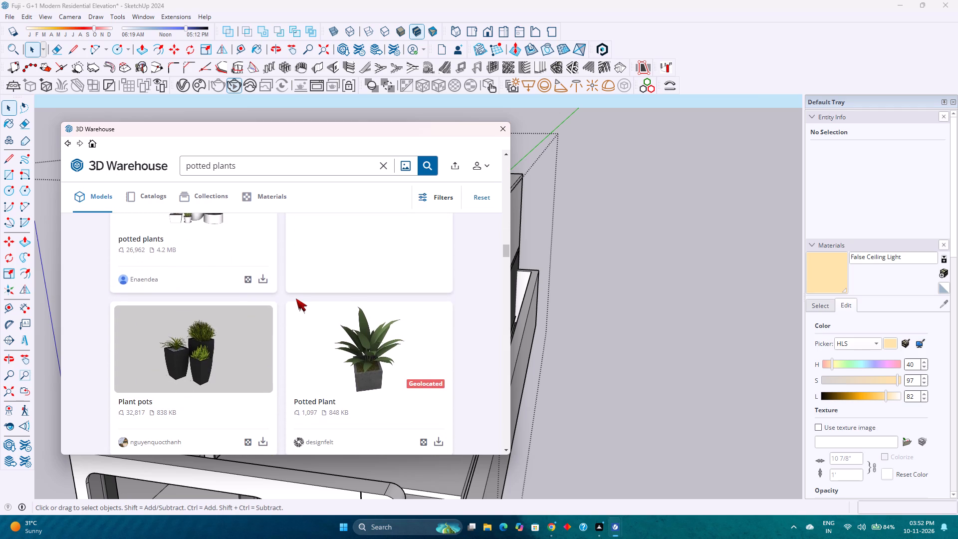
{"action": "scroll", "coordinate": [296, 298], "scroll_direction": "down", "scroll_amount": 4}
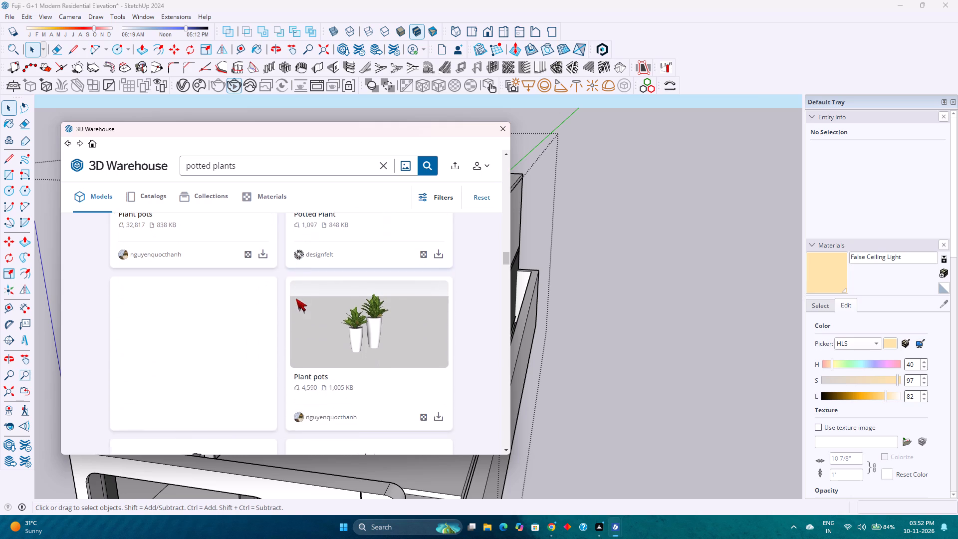
{"action": "scroll", "coordinate": [296, 298], "scroll_direction": "down", "scroll_amount": 4}
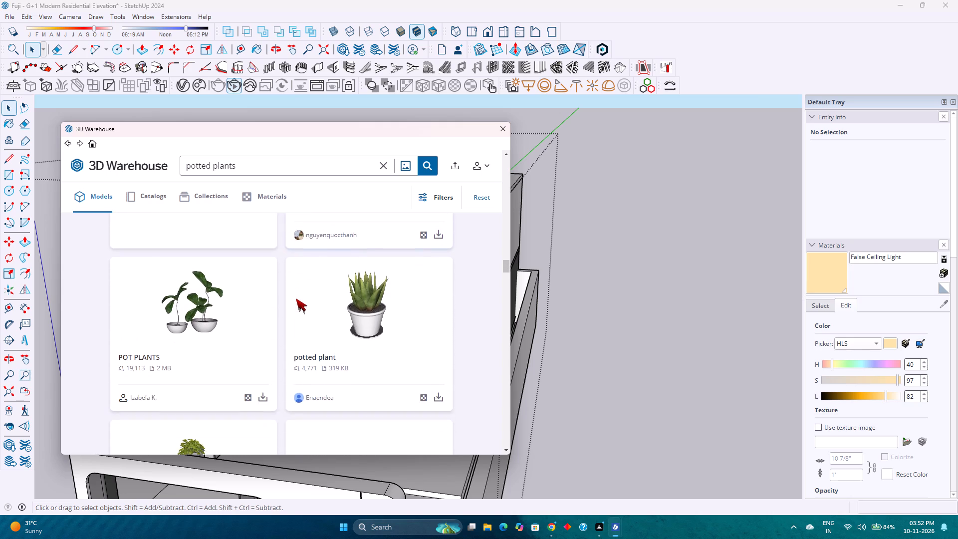
{"action": "scroll", "coordinate": [296, 298], "scroll_direction": "down", "scroll_amount": 3}
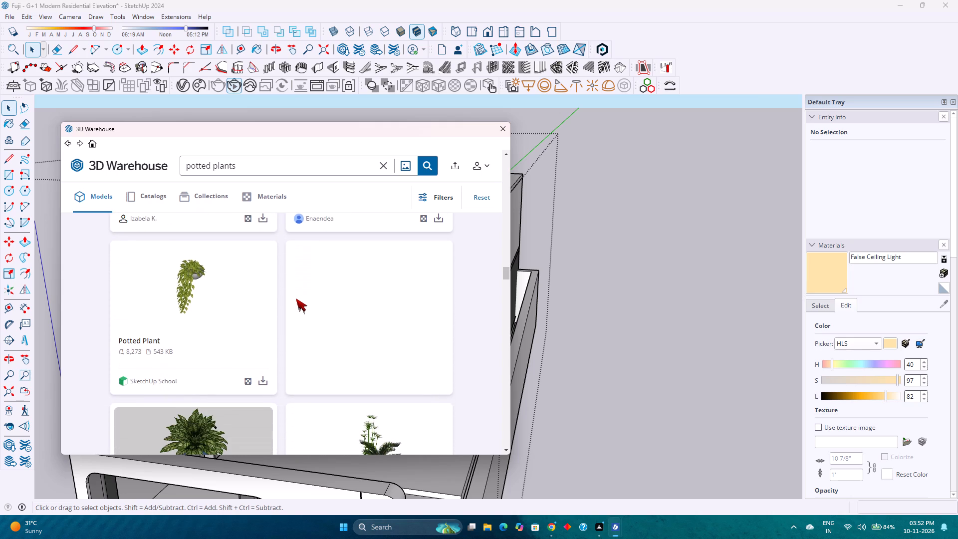
{"action": "scroll", "coordinate": [296, 298], "scroll_direction": "down", "scroll_amount": 6}
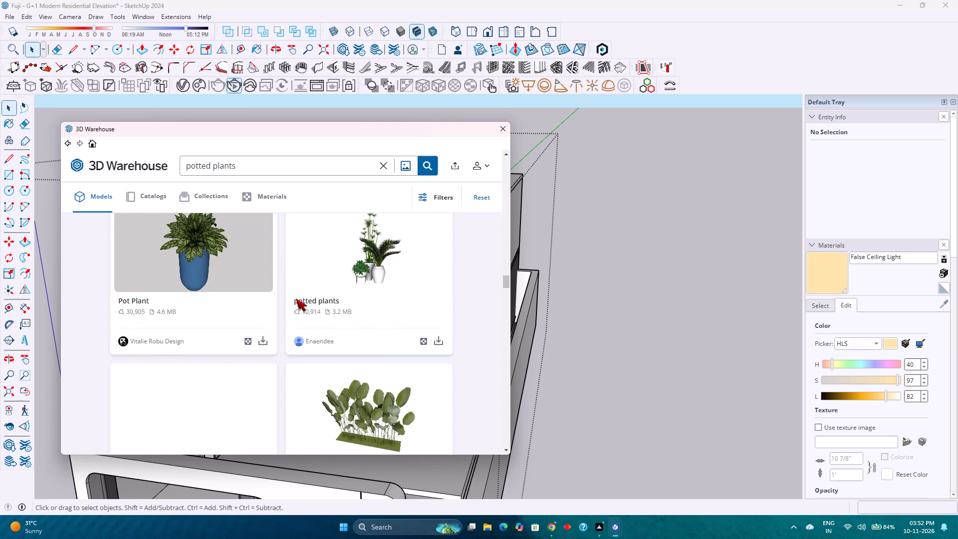
{"action": "scroll", "coordinate": [296, 298], "scroll_direction": "up", "scroll_amount": 2}
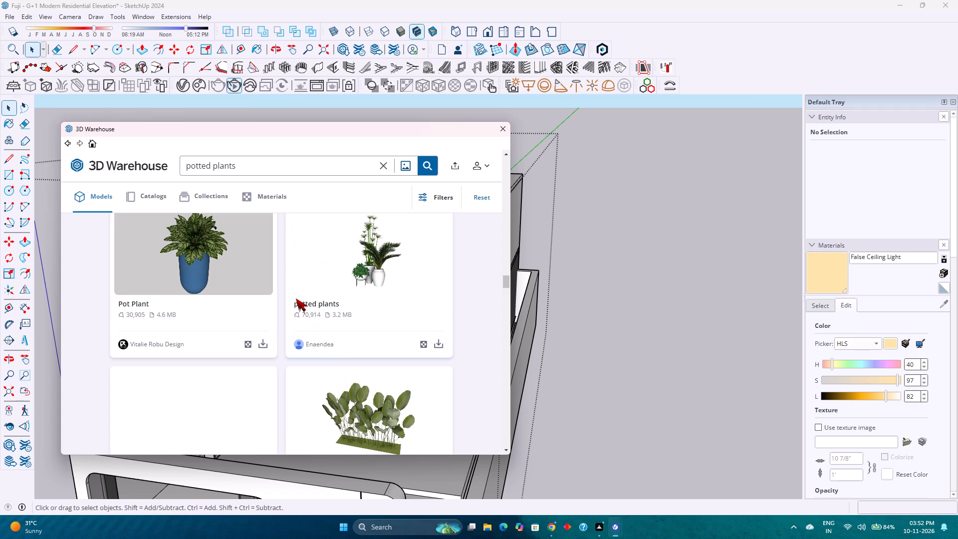
{"action": "scroll", "coordinate": [355, 284], "scroll_direction": "down", "scroll_amount": 3}
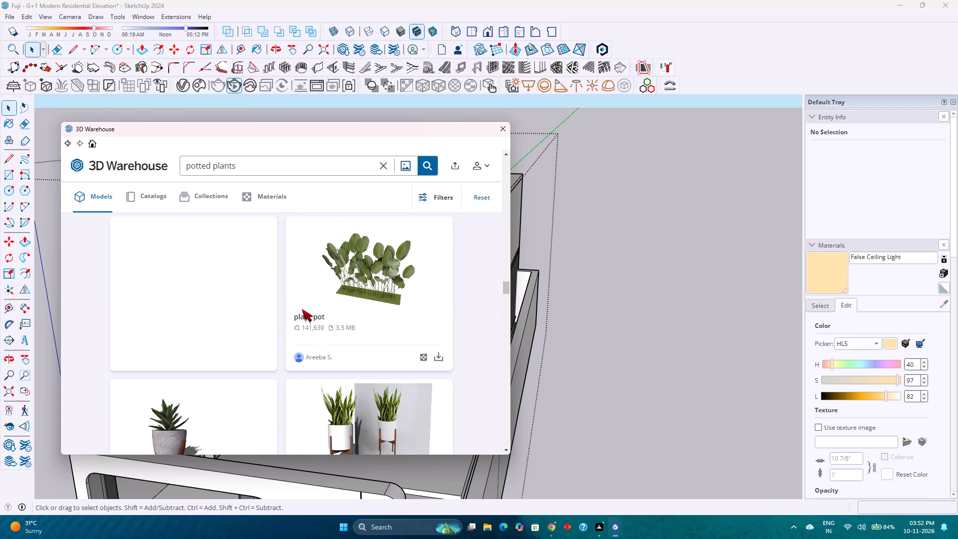
{"action": "scroll", "coordinate": [304, 309], "scroll_direction": "down", "scroll_amount": 3}
{"action": "scroll", "coordinate": [304, 309], "scroll_direction": "up", "scroll_amount": 2}
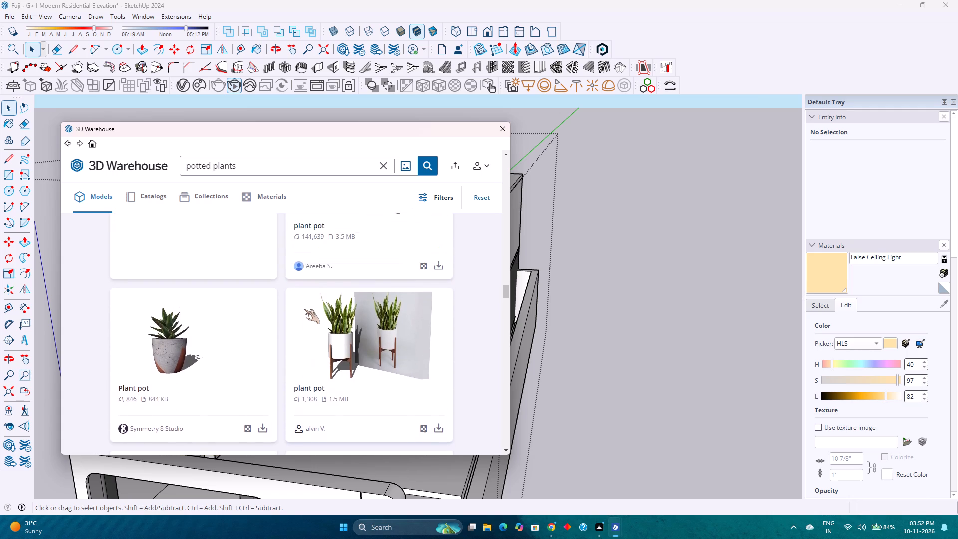
{"action": "scroll", "coordinate": [304, 309], "scroll_direction": "up", "scroll_amount": 2}
{"action": "scroll", "coordinate": [304, 309], "scroll_direction": "down", "scroll_amount": 5}
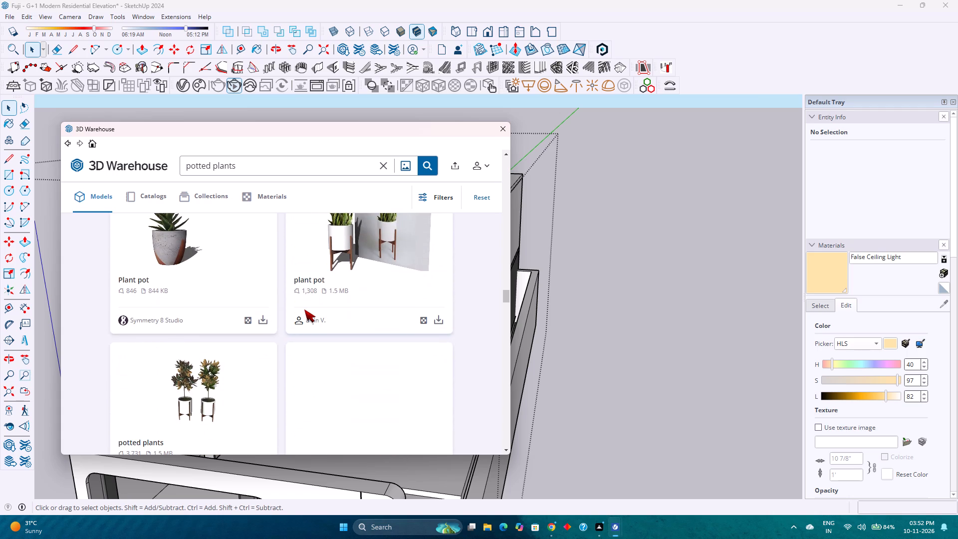
{"action": "scroll", "coordinate": [304, 309], "scroll_direction": "down", "scroll_amount": 3}
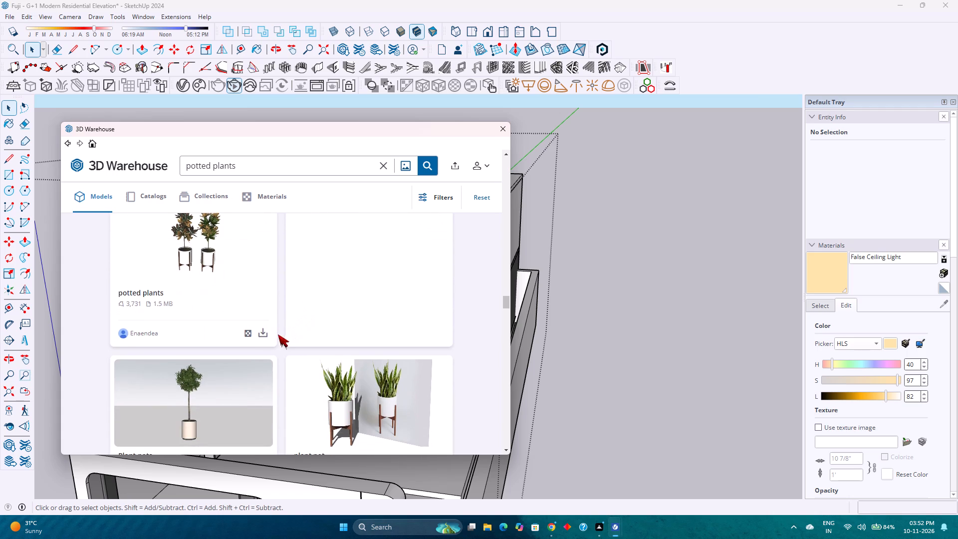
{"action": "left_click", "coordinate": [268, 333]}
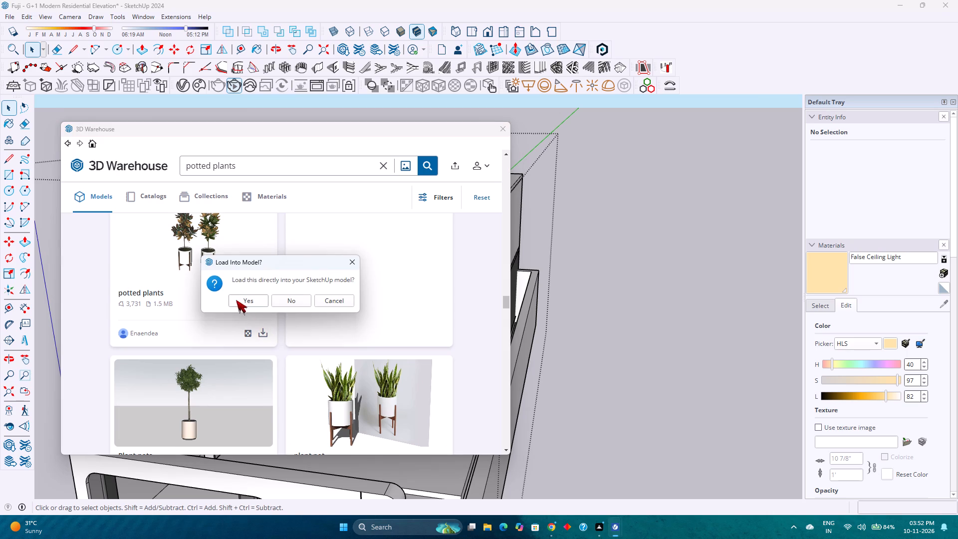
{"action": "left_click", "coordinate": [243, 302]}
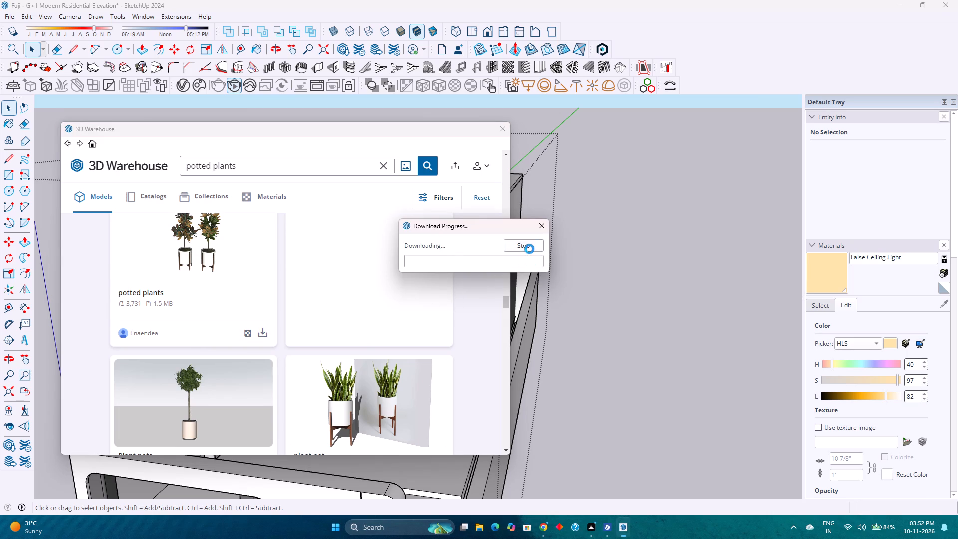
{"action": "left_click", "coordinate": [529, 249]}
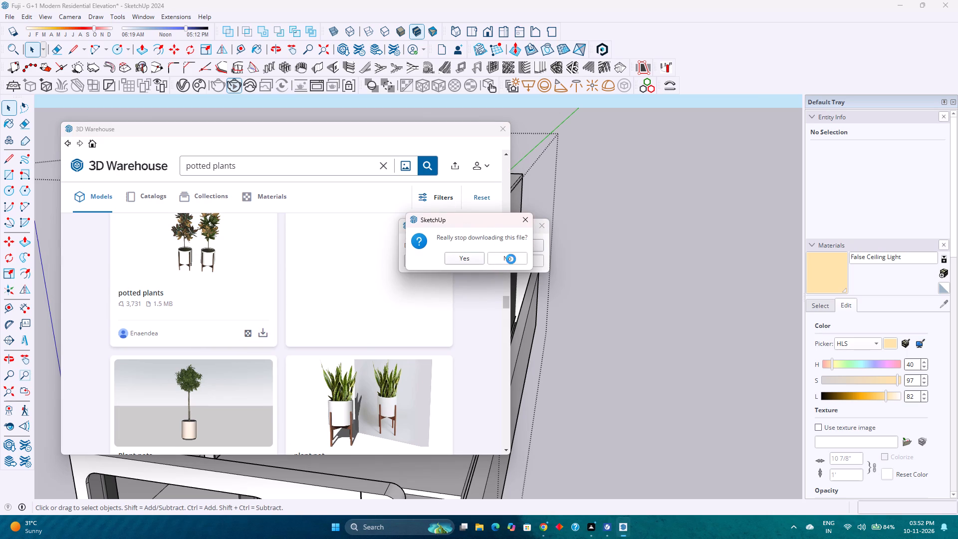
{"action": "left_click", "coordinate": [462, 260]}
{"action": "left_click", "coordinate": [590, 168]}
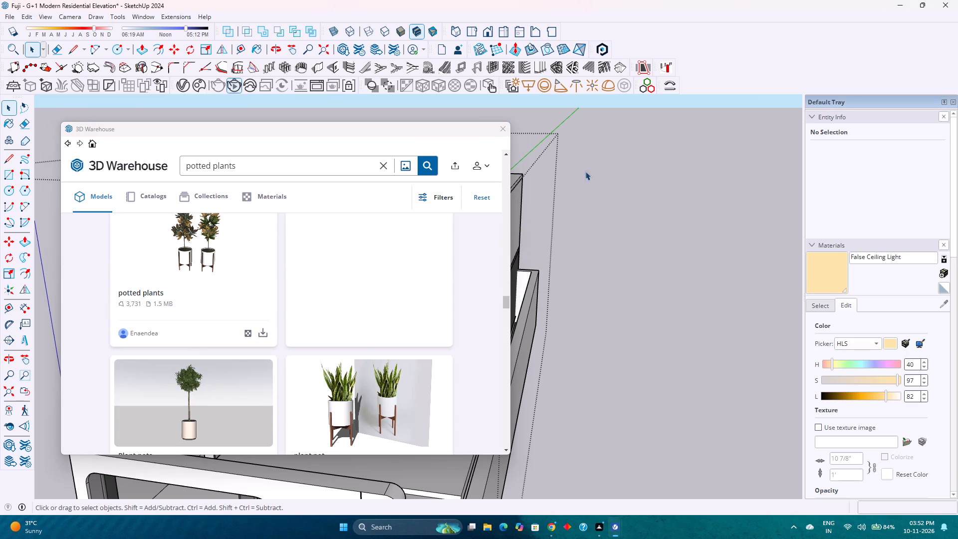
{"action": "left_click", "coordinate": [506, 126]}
Open the upper-floor wall group with the balcony doors for editing, with the balcony floor and glass railing in view.
{"action": "double_click", "coordinate": [353, 320]}
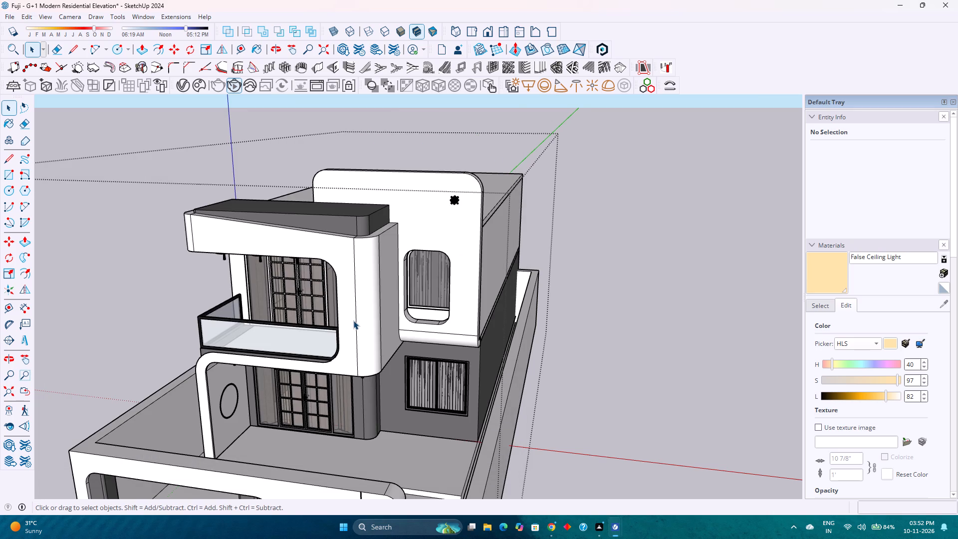
{"action": "scroll", "coordinate": [353, 320], "scroll_direction": "up", "scroll_amount": 2}
{"action": "double_click", "coordinate": [354, 319]}
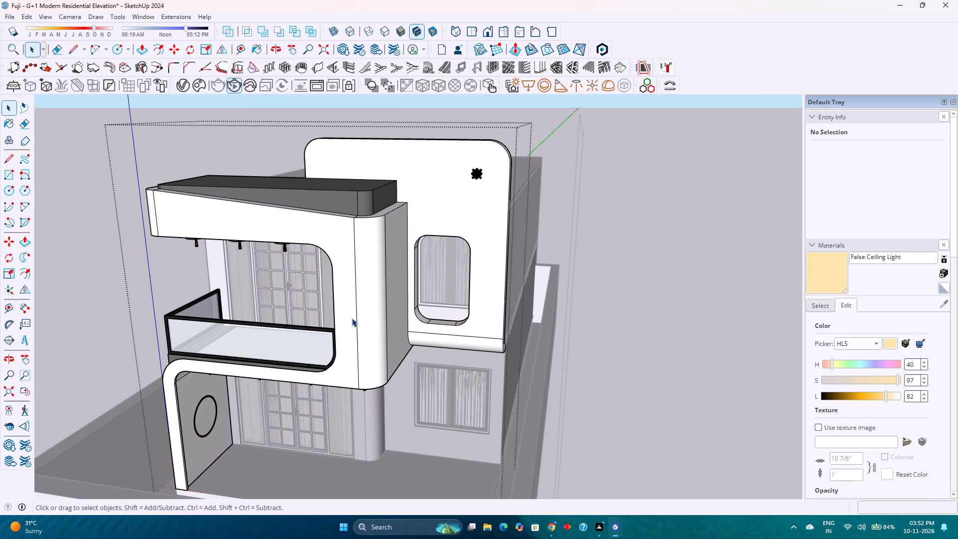
{"action": "left_click", "coordinate": [580, 268]}
{"action": "left_click", "coordinate": [475, 221]}
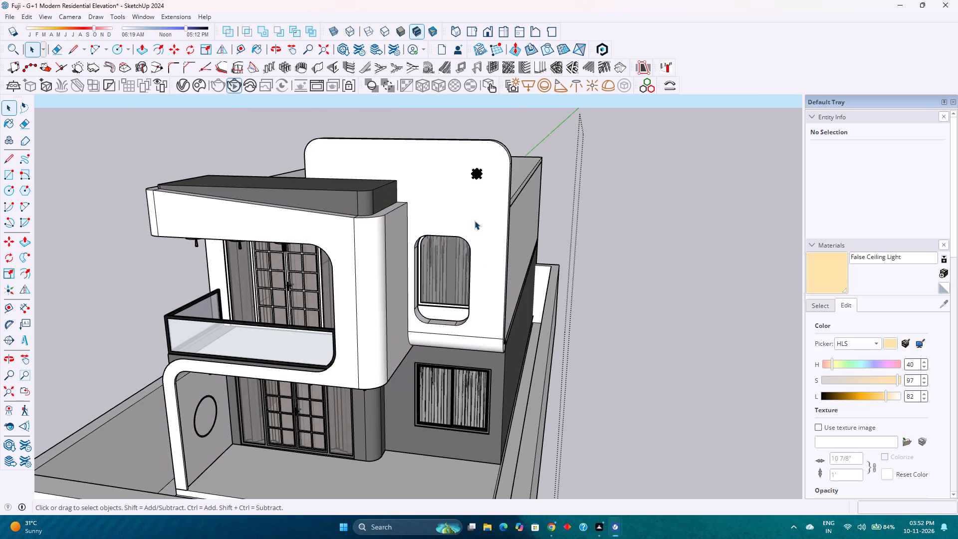
{"action": "left_click", "coordinate": [603, 262]}
{"action": "double_click", "coordinate": [522, 239]}
{"action": "scroll", "coordinate": [359, 284], "scroll_direction": "up", "scroll_amount": 1}
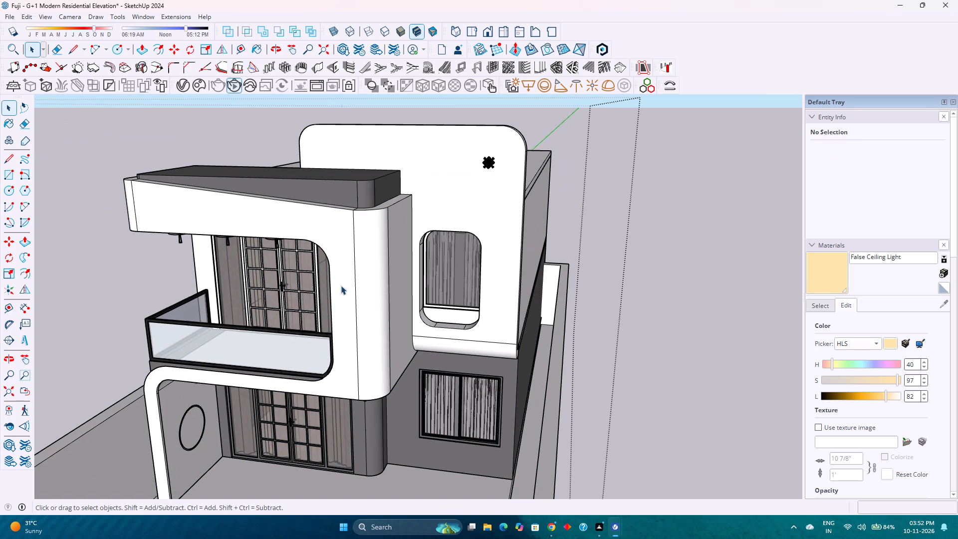
{"action": "left_click", "coordinate": [212, 267]}
{"action": "double_click", "coordinate": [212, 267]}
{"action": "scroll", "coordinate": [212, 271], "scroll_direction": "up", "scroll_amount": 2}
{"action": "middle_click_drag", "start_coordinate": [212, 271], "coordinate": [252, 292]}
{"action": "scroll", "coordinate": [296, 283], "scroll_direction": "down", "scroll_amount": 8}
{"action": "scroll", "coordinate": [322, 339], "scroll_direction": "up", "scroll_amount": 2}
{"action": "middle_click_drag", "start_coordinate": [322, 339], "coordinate": [533, 340]}
{"action": "middle_click", "coordinate": [533, 340]}
{"action": "scroll", "coordinate": [542, 342], "scroll_direction": "up", "scroll_amount": 4}
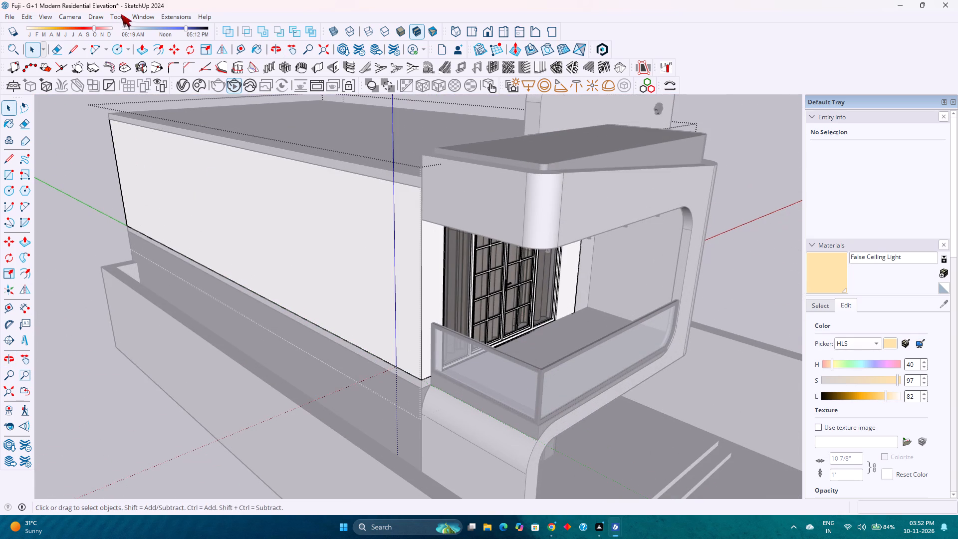
Reopen 3D Warehouse and browse the "potted plants" search results for a model suited to the balcony.
{"action": "left_click", "coordinate": [137, 17]}
{"action": "left_click", "coordinate": [199, 93]}
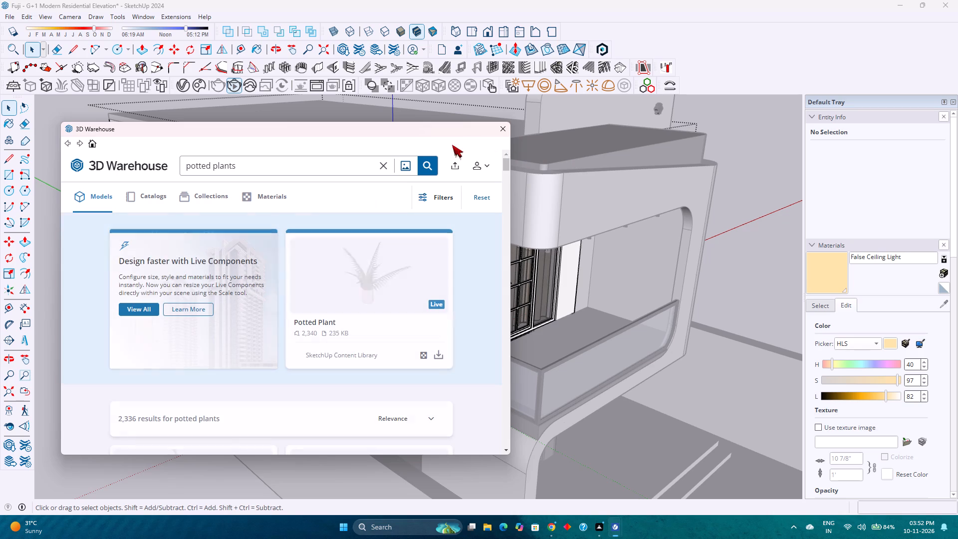
{"action": "scroll", "coordinate": [331, 263], "scroll_direction": "down", "scroll_amount": 3}
{"action": "scroll", "coordinate": [295, 301], "scroll_direction": "down", "scroll_amount": 3}
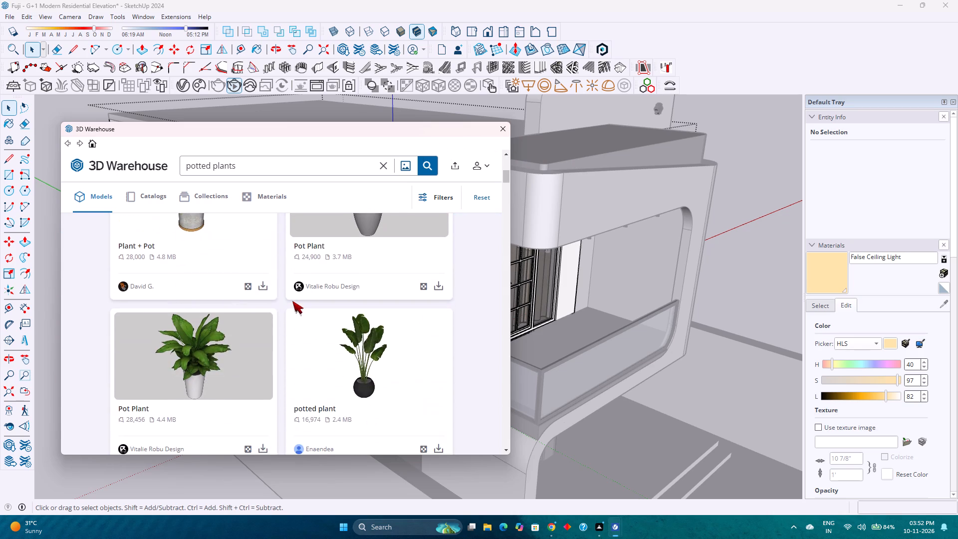
{"action": "scroll", "coordinate": [292, 300], "scroll_direction": "down", "scroll_amount": 3}
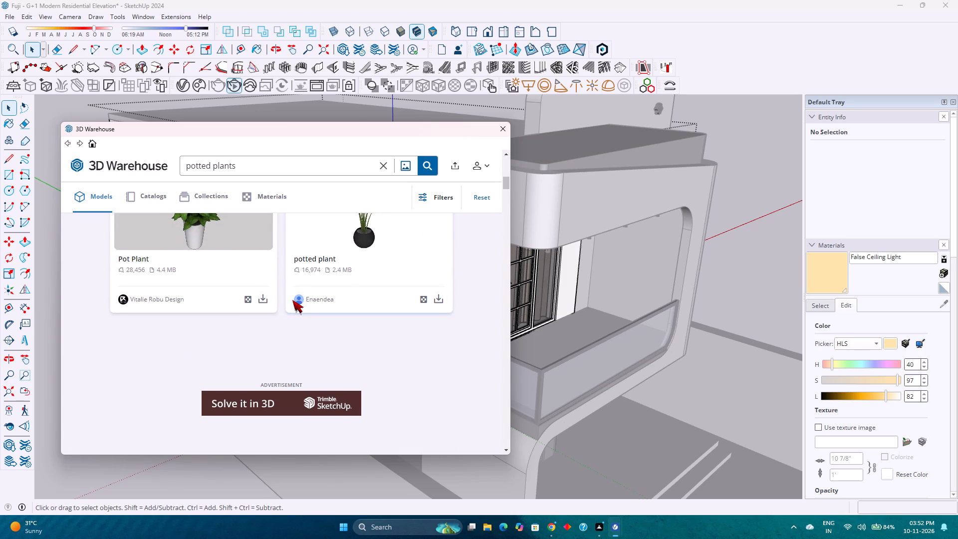
{"action": "scroll", "coordinate": [292, 300], "scroll_direction": "down", "scroll_amount": 7}
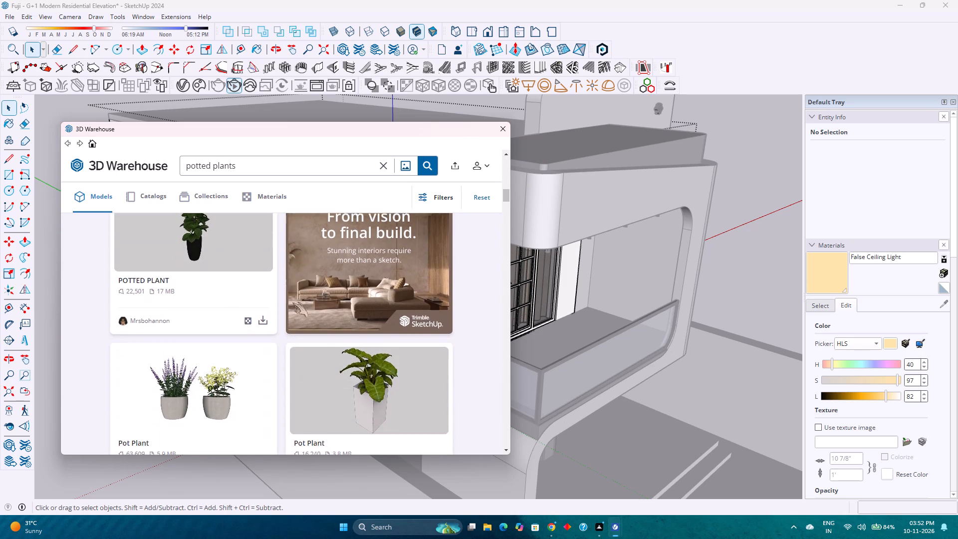
{"action": "scroll", "coordinate": [292, 302], "scroll_direction": "down", "scroll_amount": 10}
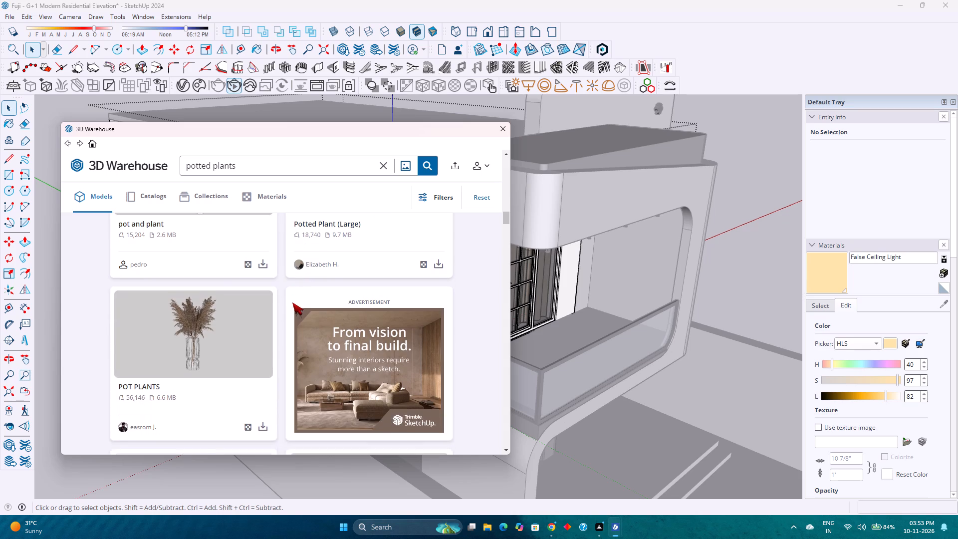
{"action": "scroll", "coordinate": [292, 302], "scroll_direction": "down", "scroll_amount": 8}
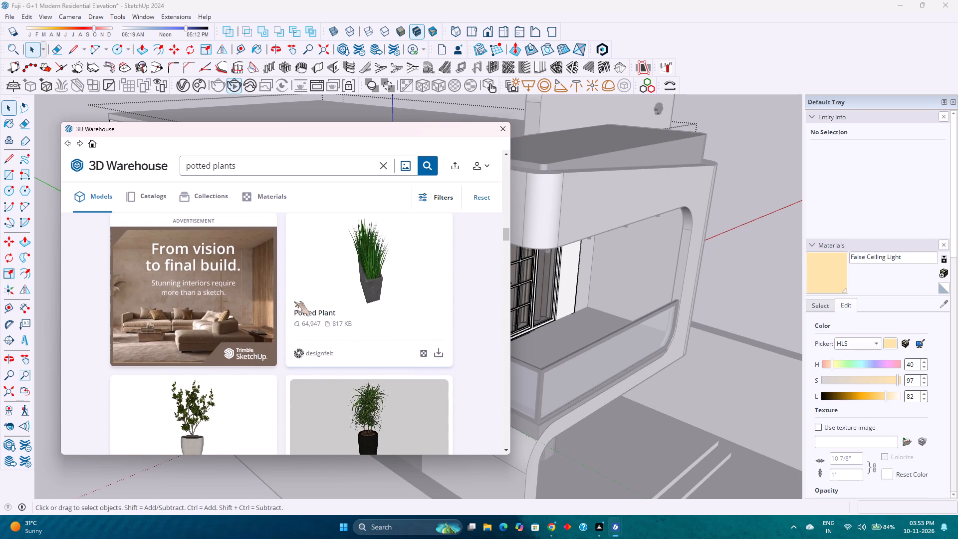
{"action": "scroll", "coordinate": [294, 301], "scroll_direction": "down", "scroll_amount": 9}
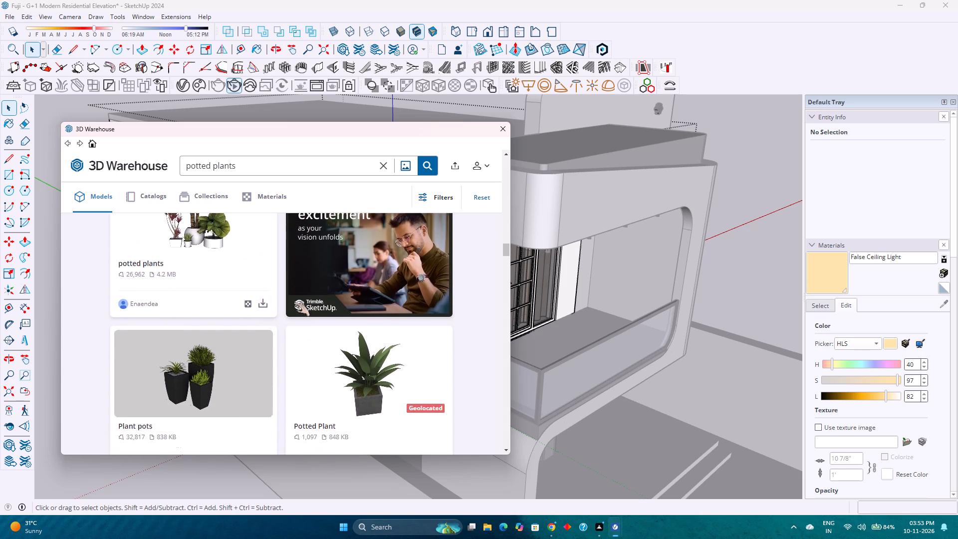
{"action": "scroll", "coordinate": [294, 301], "scroll_direction": "down", "scroll_amount": 7}
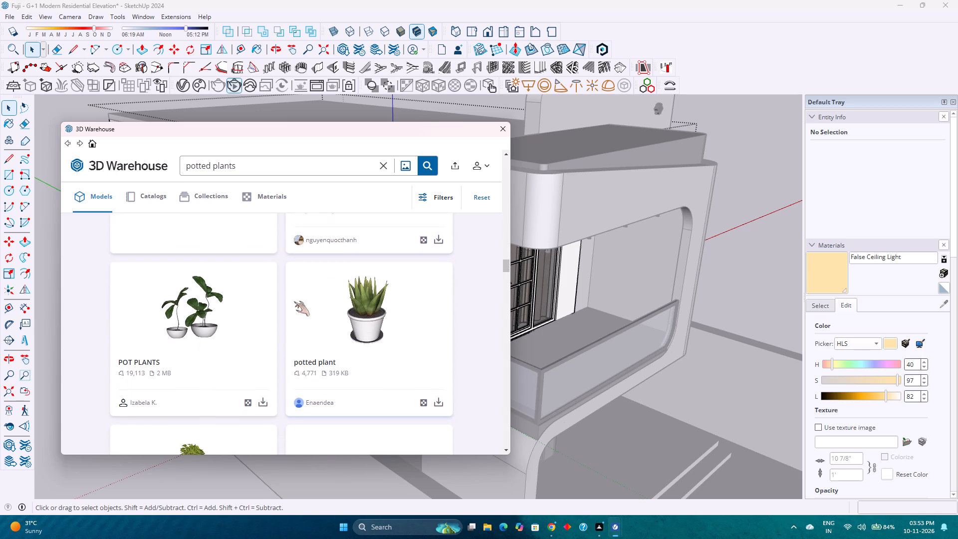
{"action": "scroll", "coordinate": [294, 301], "scroll_direction": "down", "scroll_amount": 6}
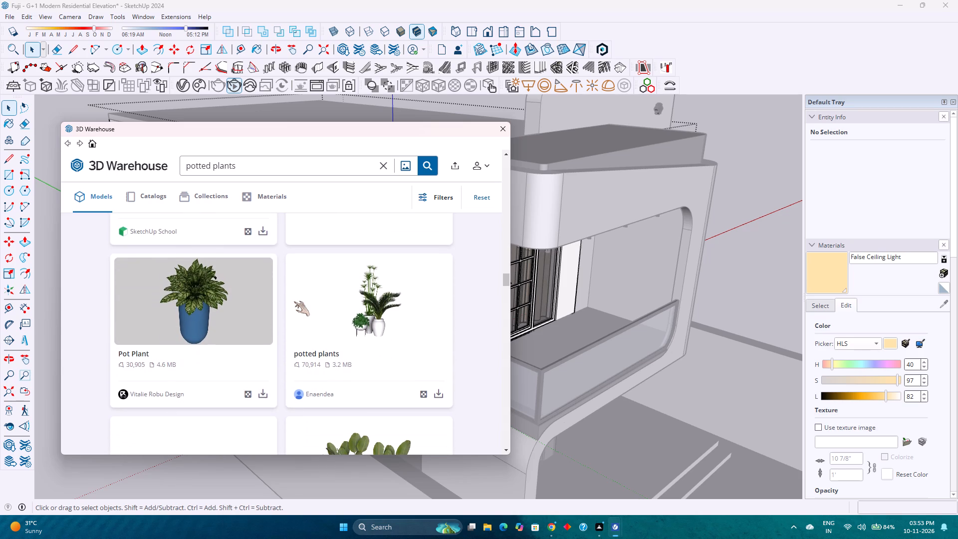
{"action": "right_click", "coordinate": [294, 301]}
{"action": "left_click", "coordinate": [475, 340]}
{"action": "scroll", "coordinate": [273, 311], "scroll_direction": "down", "scroll_amount": 6}
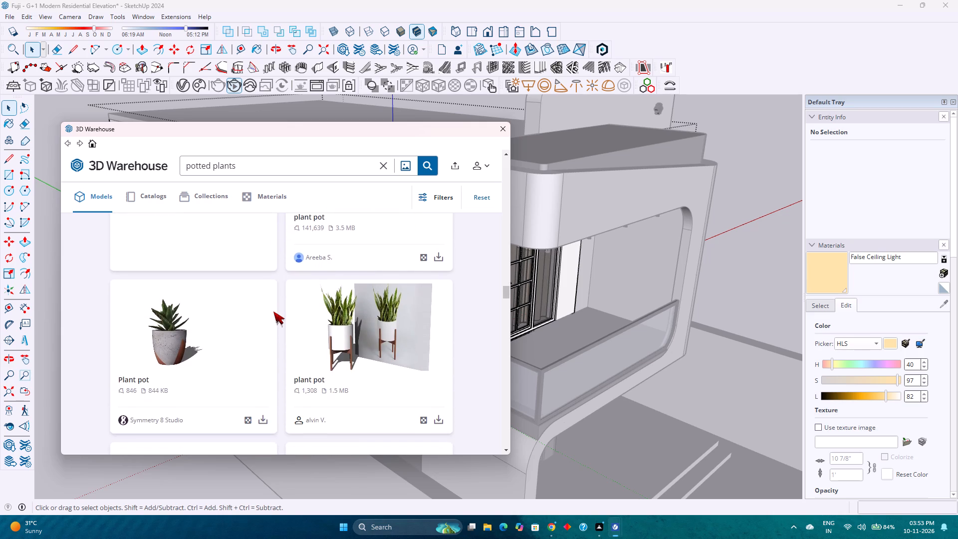
{"action": "scroll", "coordinate": [273, 311], "scroll_direction": "down", "scroll_amount": 5}
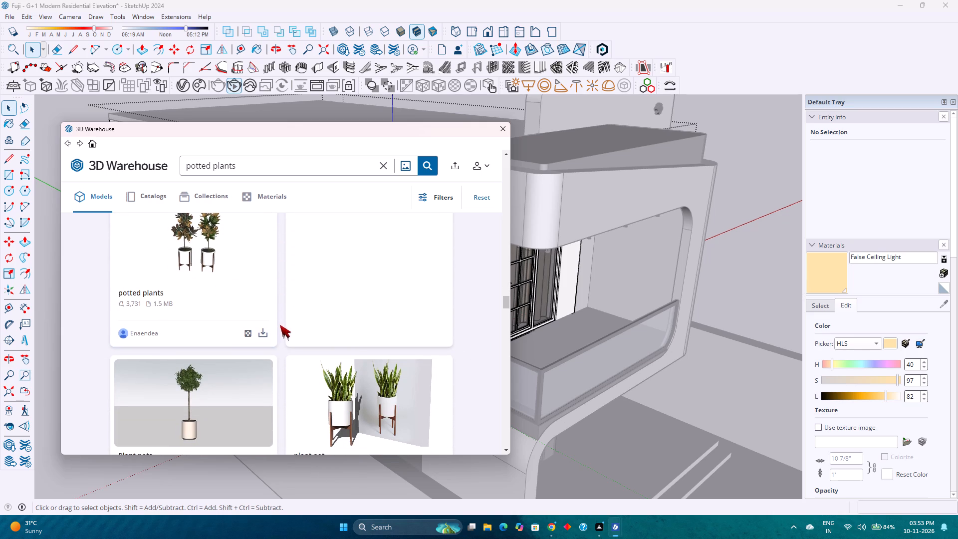
Download the 1.5 MB "potted plants" model, showing two plants in white pots on legs, directly into the open file.
{"action": "left_click", "coordinate": [271, 333]}
{"action": "left_click", "coordinate": [252, 304]}
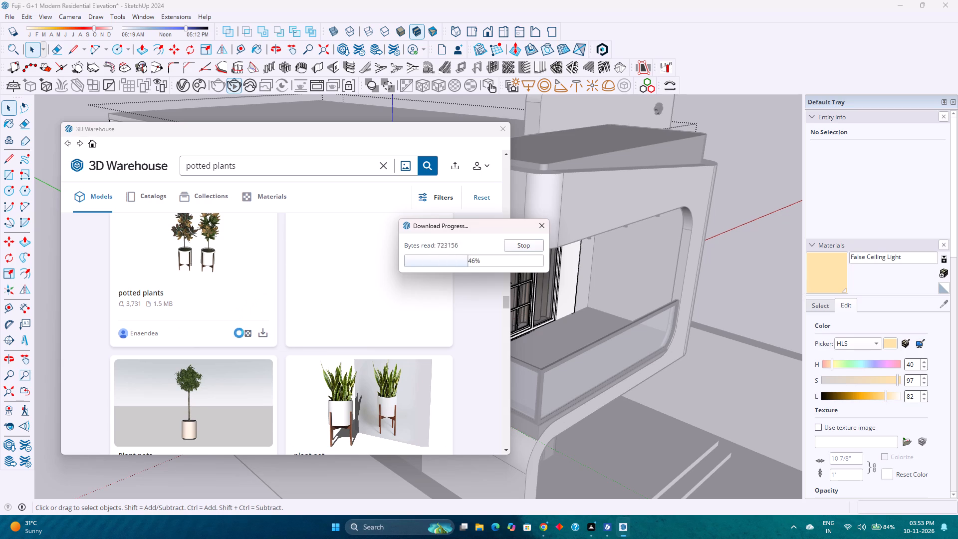
Place the downloaded pair of potted plants in the empty area outside the house's long side wall, near the balcony end.
{"action": "scroll", "coordinate": [490, 328], "scroll_direction": "up", "scroll_amount": 1}
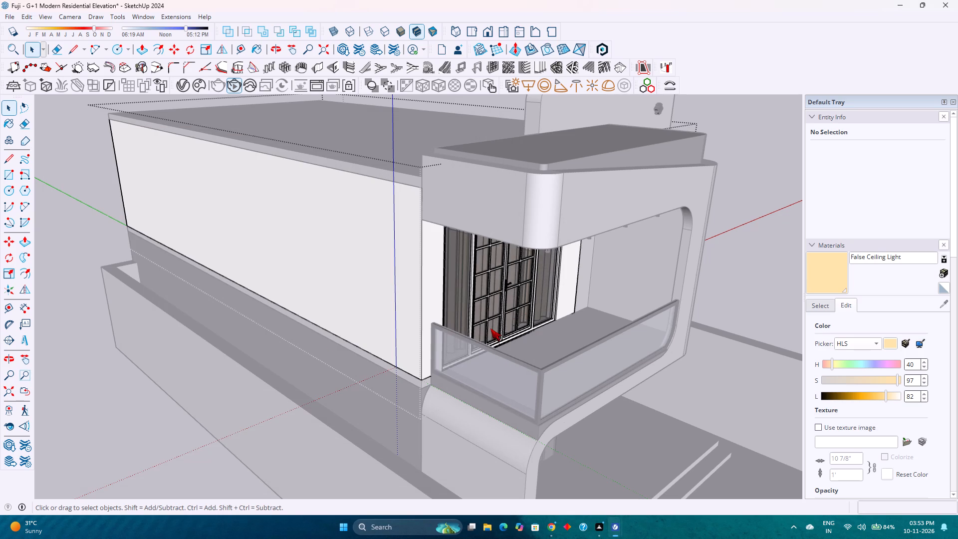
{"action": "scroll", "coordinate": [490, 328], "scroll_direction": "up", "scroll_amount": 5}
{"action": "scroll", "coordinate": [504, 329], "scroll_direction": "down", "scroll_amount": 3}
{"action": "scroll", "coordinate": [504, 330], "scroll_direction": "up", "scroll_amount": 2}
{"action": "middle_click_drag", "start_coordinate": [504, 331], "coordinate": [501, 340]}
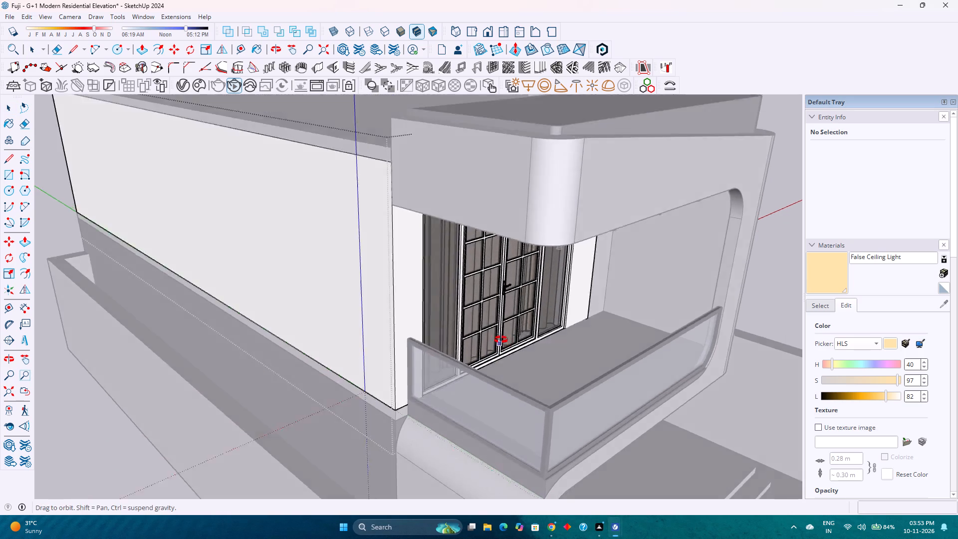
{"action": "middle_click_drag", "start_coordinate": [501, 340], "coordinate": [411, 334]}
{"action": "middle_click", "coordinate": [411, 333]}
{"action": "scroll", "coordinate": [411, 333], "scroll_direction": "down", "scroll_amount": 3}
{"action": "middle_click_drag", "start_coordinate": [411, 333], "coordinate": [385, 351]}
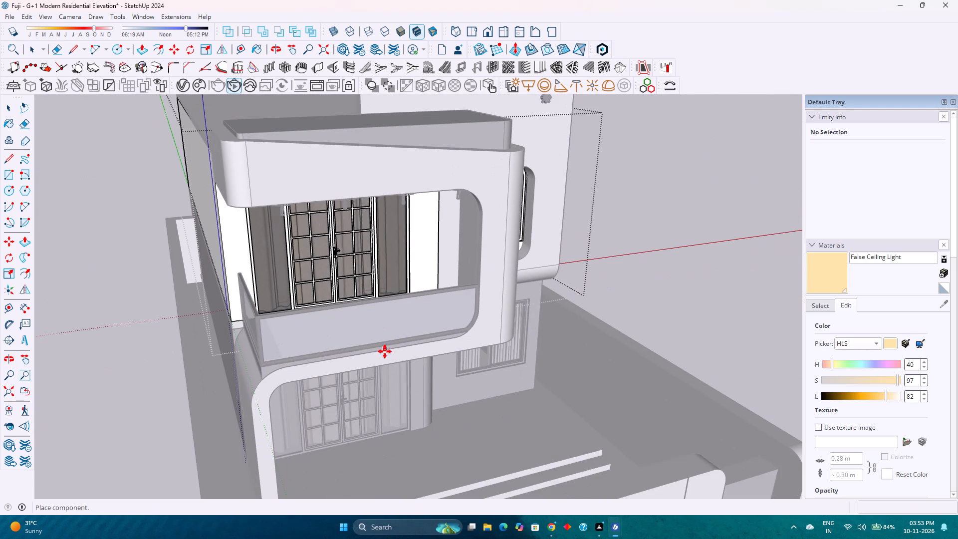
{"action": "middle_click_drag", "start_coordinate": [385, 351], "coordinate": [357, 357]}
{"action": "middle_click", "coordinate": [356, 357]}
{"action": "scroll", "coordinate": [329, 301], "scroll_direction": "up", "scroll_amount": 2}
{"action": "middle_click_drag", "start_coordinate": [328, 300], "coordinate": [291, 339]}
{"action": "middle_click", "coordinate": [291, 339]}
{"action": "scroll", "coordinate": [163, 347], "scroll_direction": "down", "scroll_amount": 2}
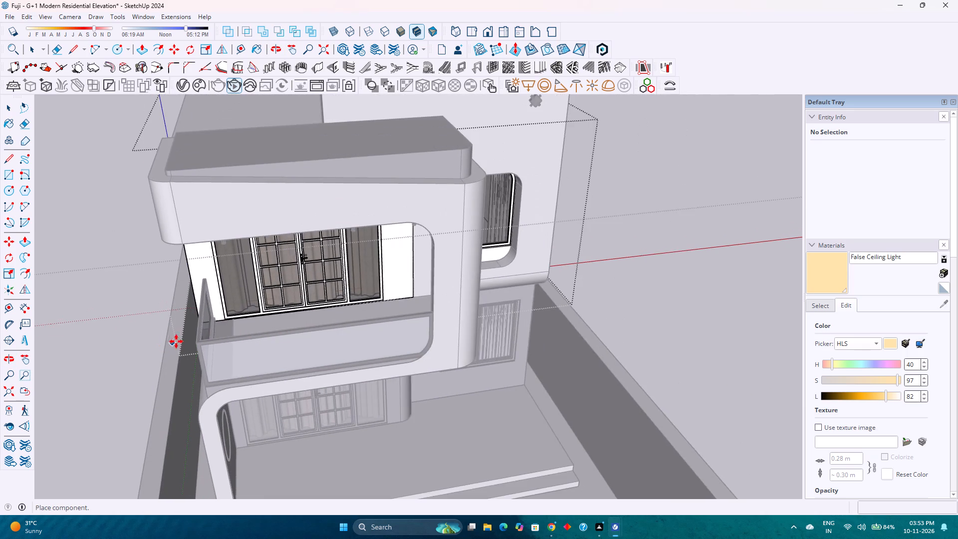
{"action": "scroll", "coordinate": [187, 336], "scroll_direction": "up", "scroll_amount": 3}
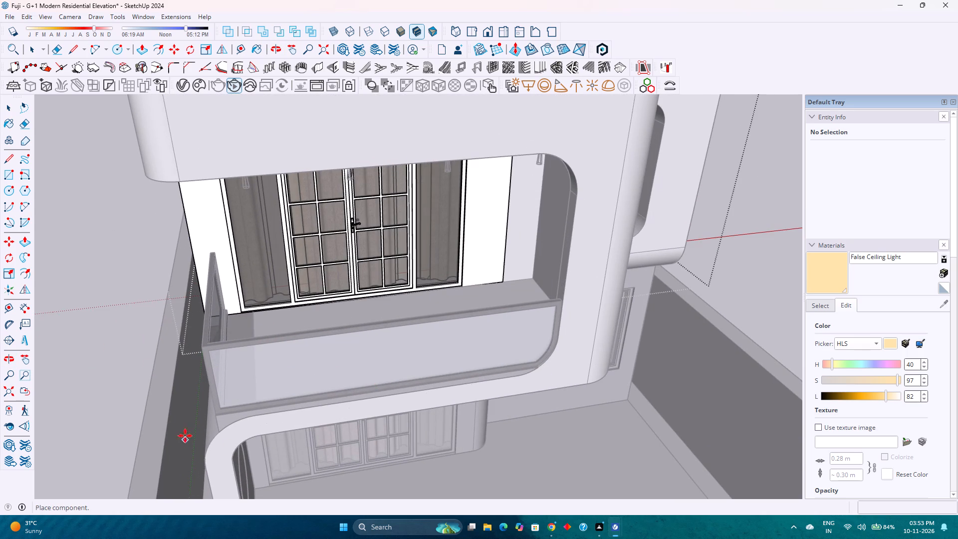
{"action": "scroll", "coordinate": [202, 406], "scroll_direction": "down", "scroll_amount": 8}
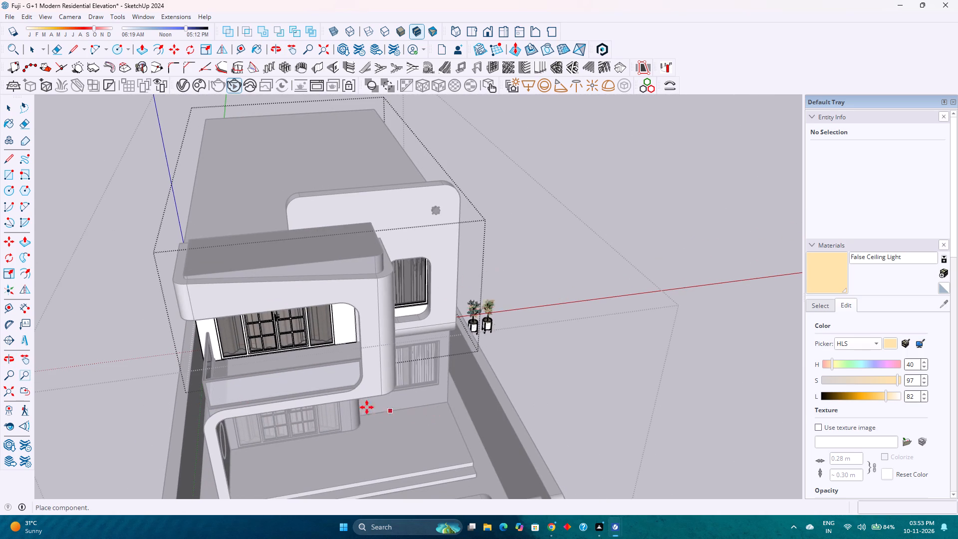
{"action": "scroll", "coordinate": [213, 422], "scroll_direction": "down", "scroll_amount": 2}
{"action": "middle_click_drag", "start_coordinate": [229, 417], "coordinate": [401, 368]}
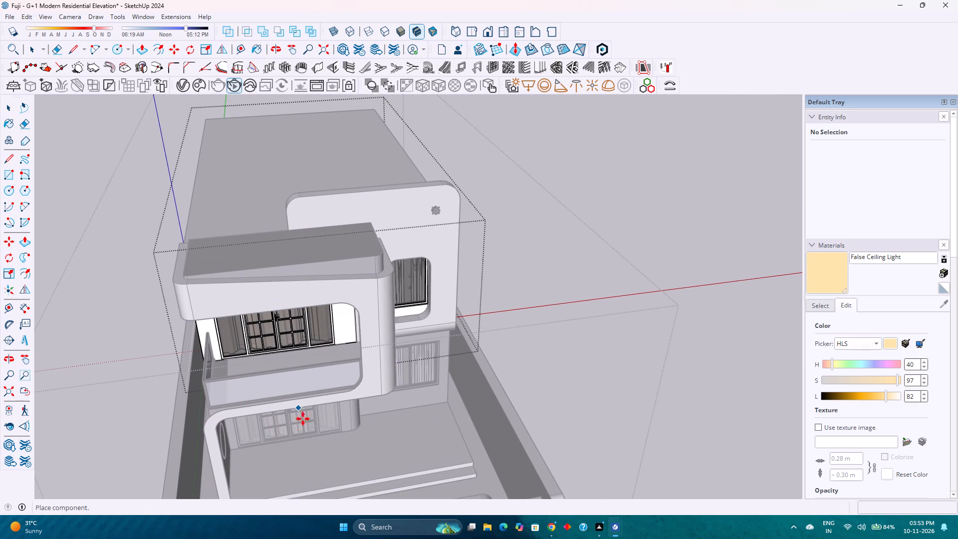
{"action": "scroll", "coordinate": [135, 448], "scroll_direction": "down", "scroll_amount": 2}
{"action": "middle_click_drag", "start_coordinate": [140, 446], "coordinate": [446, 376]}
{"action": "middle_click", "coordinate": [446, 376]}
{"action": "scroll", "coordinate": [449, 375], "scroll_direction": "down", "scroll_amount": 4}
{"action": "scroll", "coordinate": [178, 400], "scroll_direction": "down", "scroll_amount": 1}
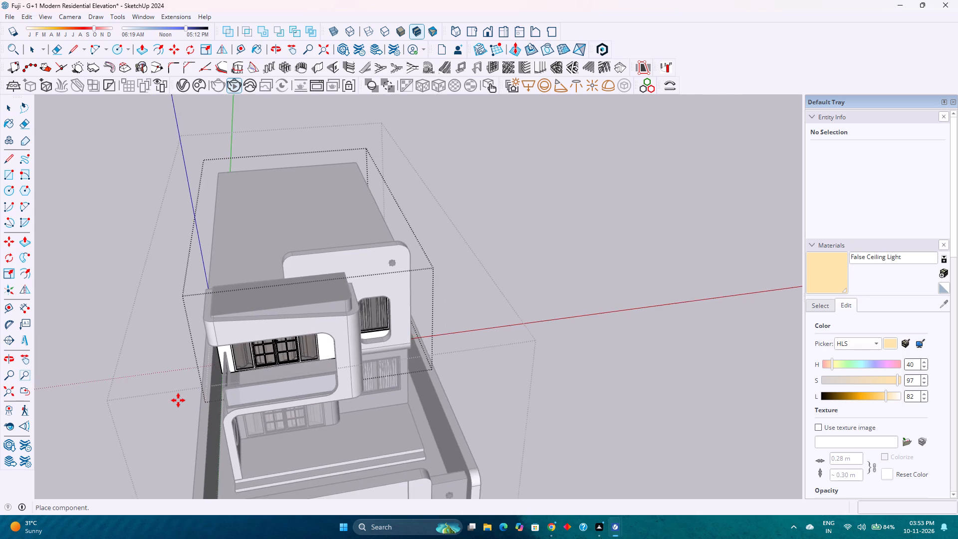
{"action": "middle_click", "coordinate": [178, 400]}
{"action": "middle_click", "coordinate": [178, 400]}
{"action": "middle_click_drag", "start_coordinate": [178, 400], "coordinate": [318, 382]}
{"action": "middle_click", "coordinate": [318, 382]}
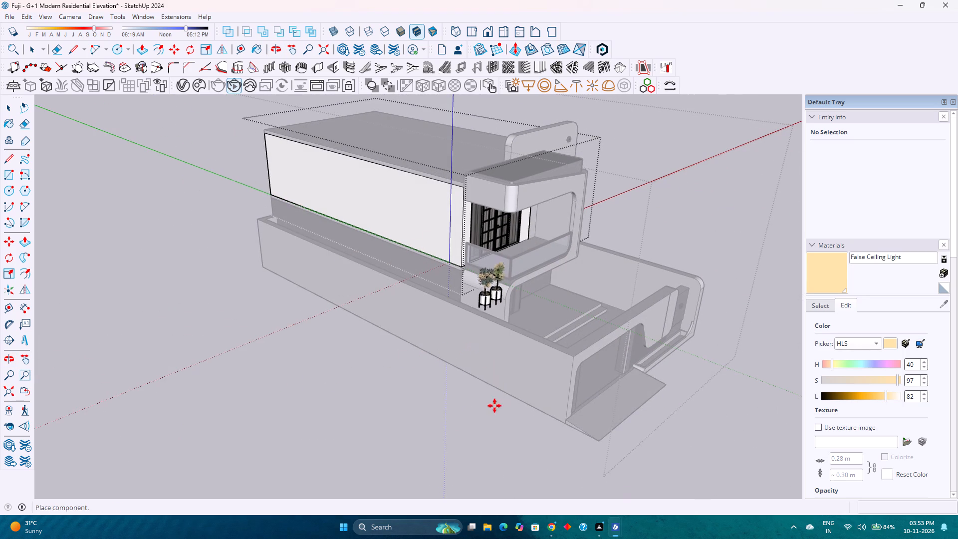
{"action": "left_click", "coordinate": [433, 429]}
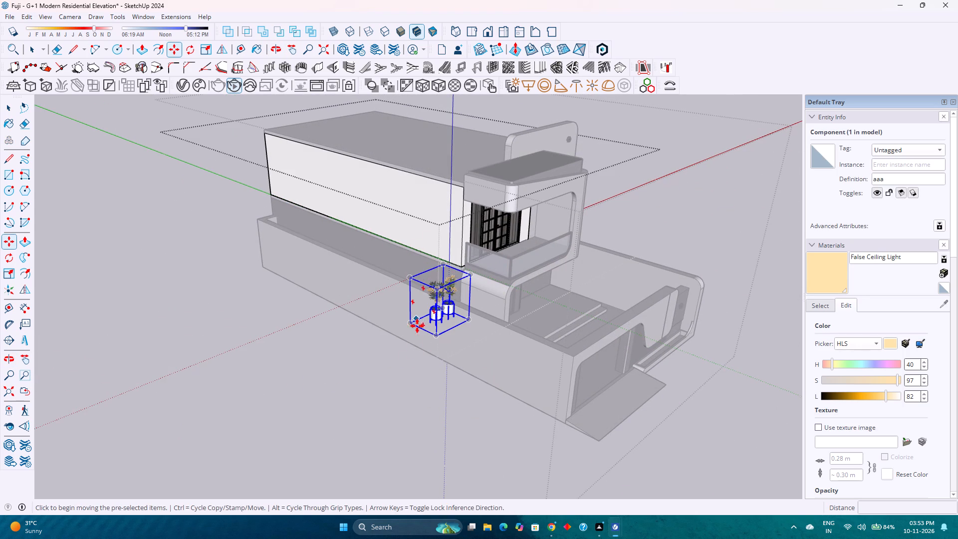
Move the pair of potted plants by its lower corner onto the upper balcony floor, in front of the doors near the glass side railing.
{"action": "scroll", "coordinate": [437, 318], "scroll_direction": "up", "scroll_amount": 5}
{"action": "left_click", "coordinate": [436, 346]}
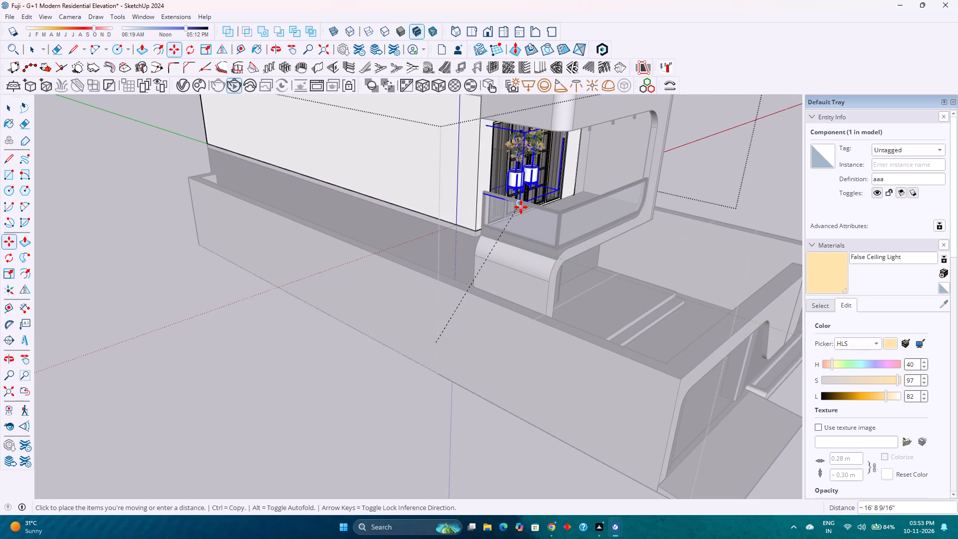
{"action": "scroll", "coordinate": [521, 207], "scroll_direction": "up", "scroll_amount": 3}
{"action": "middle_click_drag", "start_coordinate": [523, 207], "coordinate": [366, 360]}
{"action": "scroll", "coordinate": [556, 298], "scroll_direction": "up", "scroll_amount": 4}
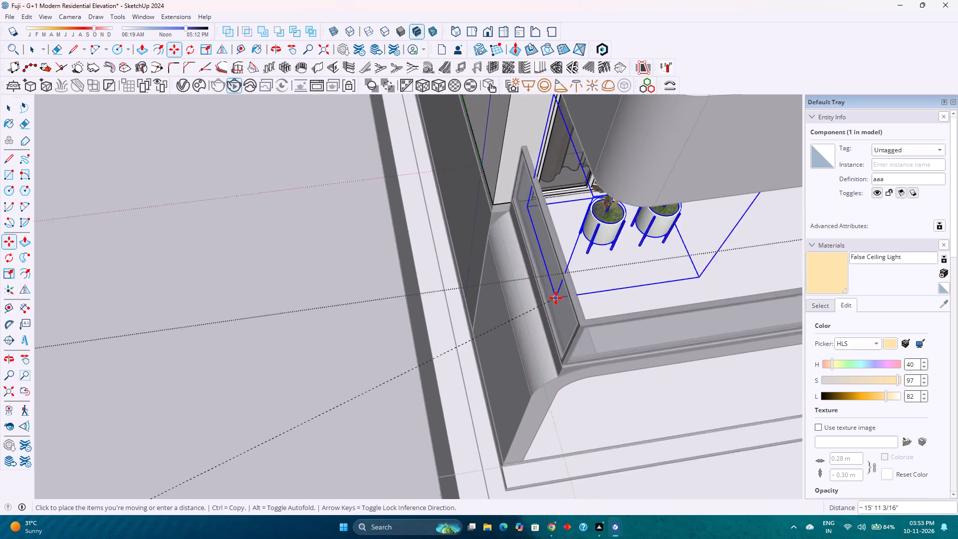
{"action": "scroll", "coordinate": [556, 298], "scroll_direction": "up", "scroll_amount": 2}
{"action": "middle_click_drag", "start_coordinate": [556, 297], "coordinate": [409, 202]}
{"action": "middle_click", "coordinate": [409, 202]}
{"action": "left_click", "coordinate": [581, 348]}
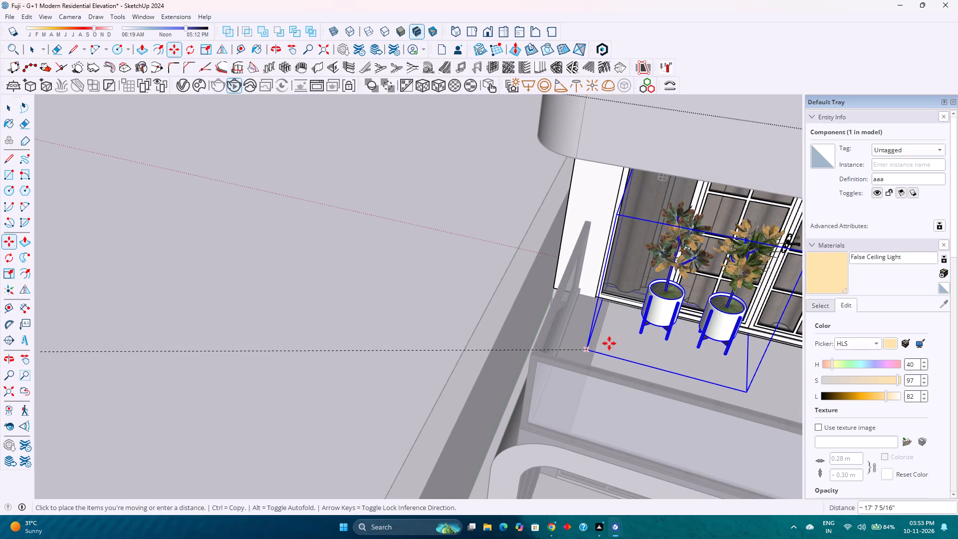
Examine how the potted plants sit on the balcony floor relative to the glass side railing and the doors.
{"action": "scroll", "coordinate": [622, 342], "scroll_direction": "up", "scroll_amount": 1}
{"action": "middle_click_drag", "start_coordinate": [616, 340], "coordinate": [415, 236]}
{"action": "middle_click", "coordinate": [415, 236]}
{"action": "middle_click_drag", "start_coordinate": [630, 392], "coordinate": [620, 378]}
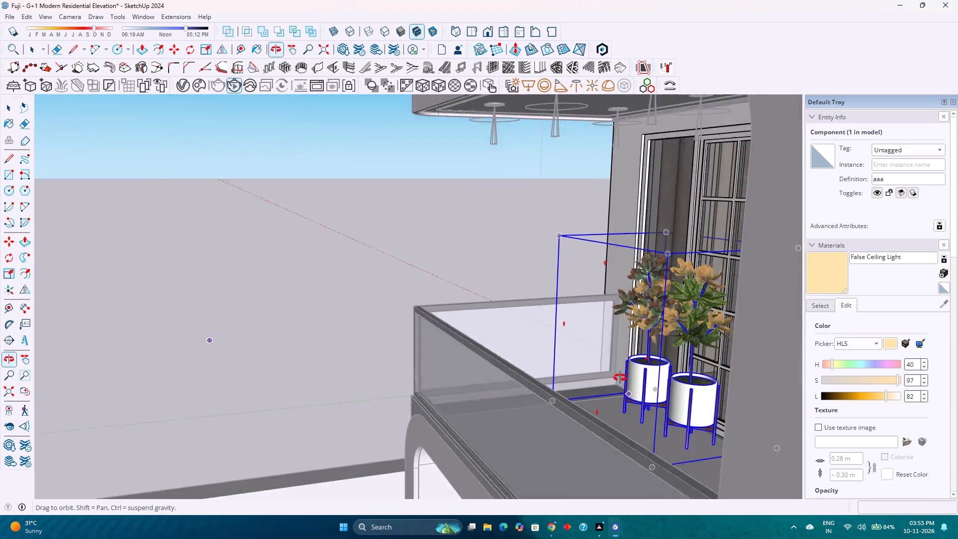
{"action": "middle_click_drag", "start_coordinate": [620, 378], "coordinate": [717, 441]}
{"action": "middle_click", "coordinate": [719, 441]}
{"action": "scroll", "coordinate": [601, 332], "scroll_direction": "up", "scroll_amount": 3}
{"action": "middle_click_drag", "start_coordinate": [644, 364], "coordinate": [804, 425]}
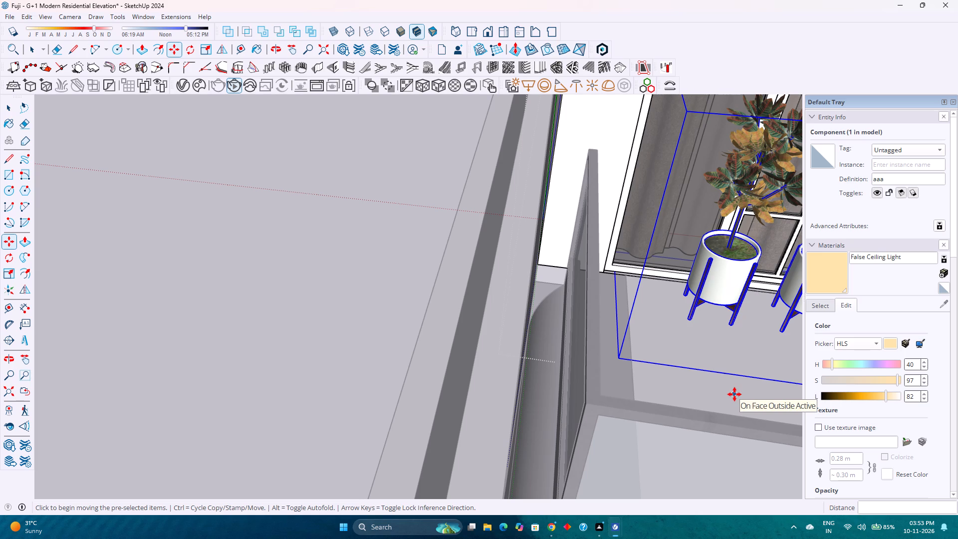
{"action": "scroll", "coordinate": [637, 313], "scroll_direction": "up", "scroll_amount": 2}
{"action": "middle_click_drag", "start_coordinate": [644, 307], "coordinate": [753, 366]}
{"action": "middle_click", "coordinate": [753, 366]}
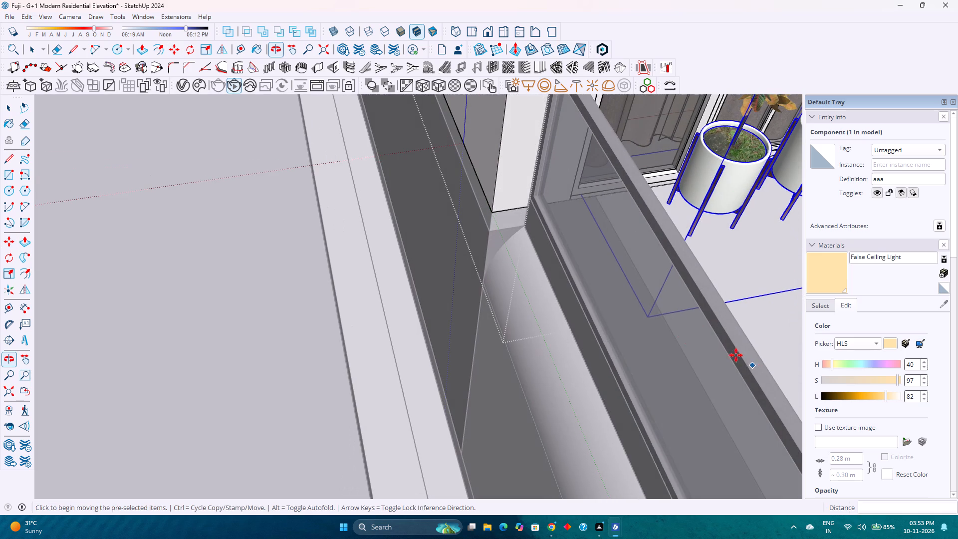
{"action": "scroll", "coordinate": [570, 299], "scroll_direction": "up", "scroll_amount": 1, "text": "shift"}
{"action": "middle_click_drag", "start_coordinate": [566, 299], "coordinate": [348, 422], "text": "shift"}
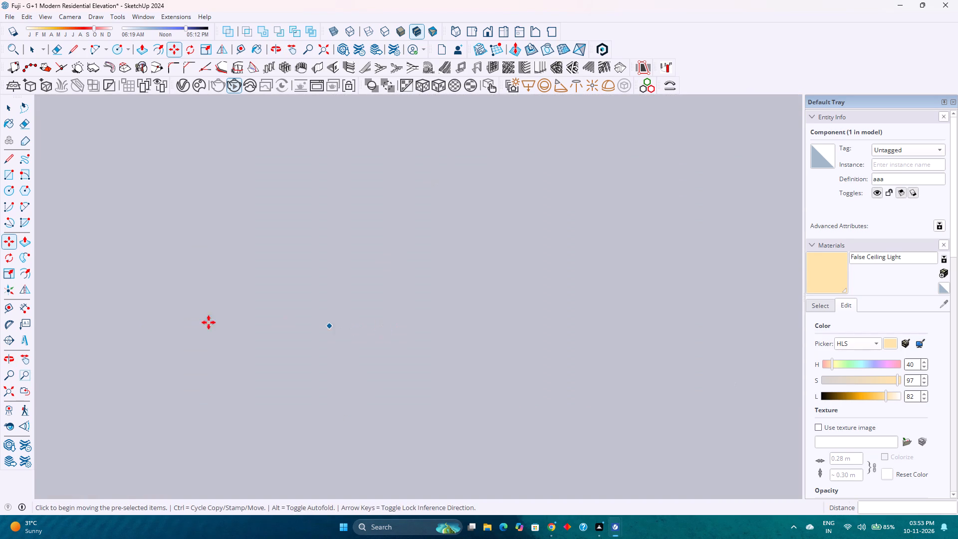
{"action": "left_click", "coordinate": [13, 394]}
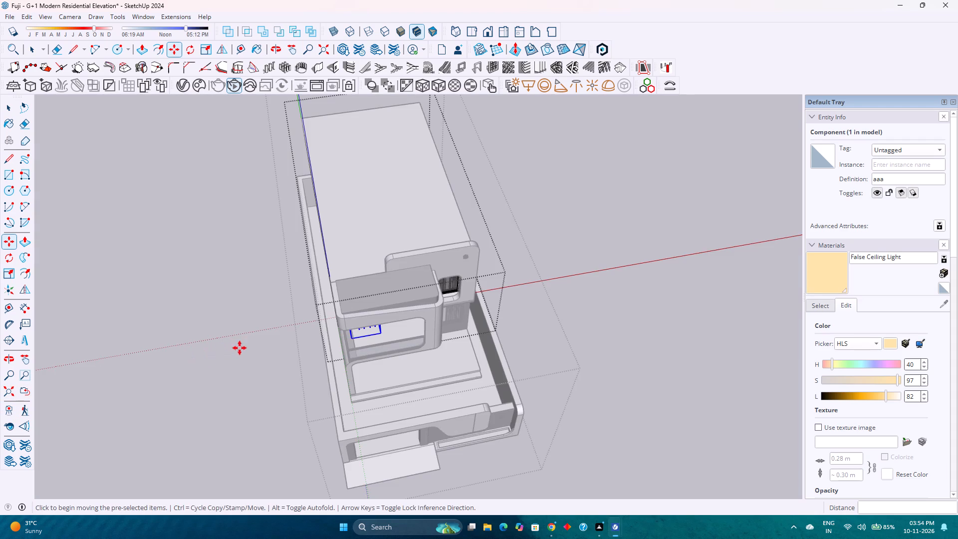
Move the pair of potted plants about 2' 2" along the red axis toward the balcony's glass side railing.
{"action": "middle_click_drag", "start_coordinate": [242, 346], "coordinate": [356, 262]}
{"action": "middle_click", "coordinate": [358, 261]}
{"action": "scroll", "coordinate": [392, 347], "scroll_direction": "up", "scroll_amount": 14}
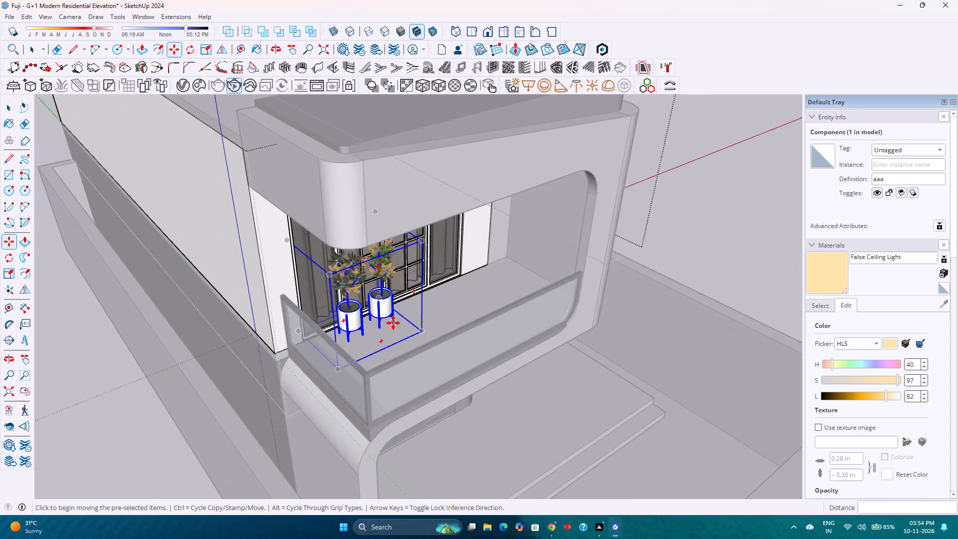
{"action": "scroll", "coordinate": [393, 323], "scroll_direction": "up", "scroll_amount": 9}
{"action": "middle_click_drag", "start_coordinate": [321, 332], "coordinate": [526, 351]}
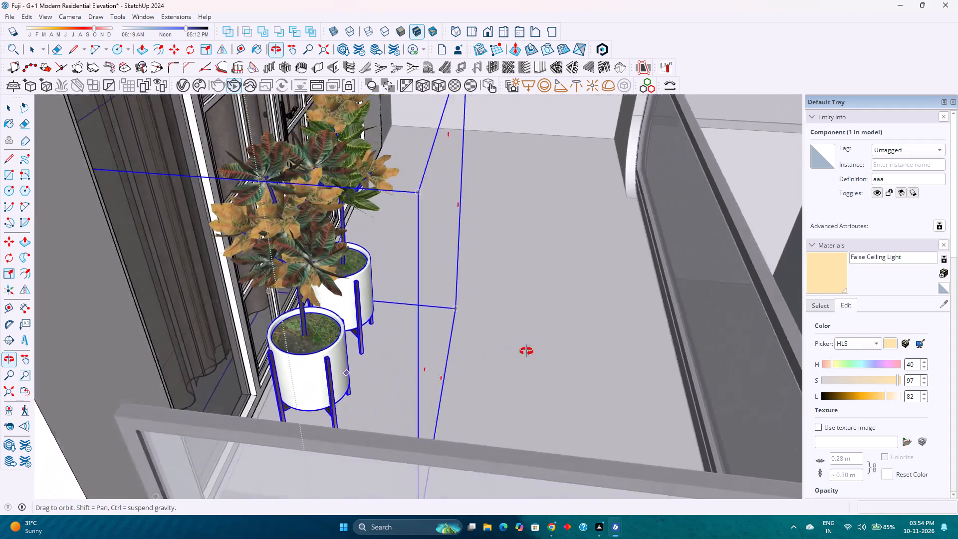
{"action": "middle_click_drag", "start_coordinate": [526, 351], "coordinate": [320, 397]}
{"action": "middle_click", "coordinate": [320, 398]}
{"action": "left_click", "coordinate": [278, 371]}
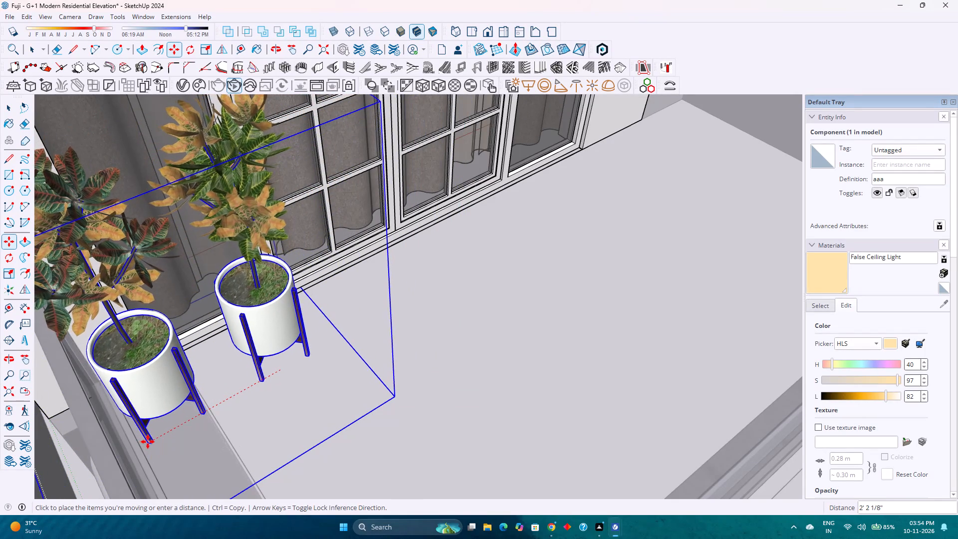
{"action": "left_click", "coordinate": [152, 442]}
{"action": "scroll", "coordinate": [231, 424], "scroll_direction": "down", "scroll_amount": 3}
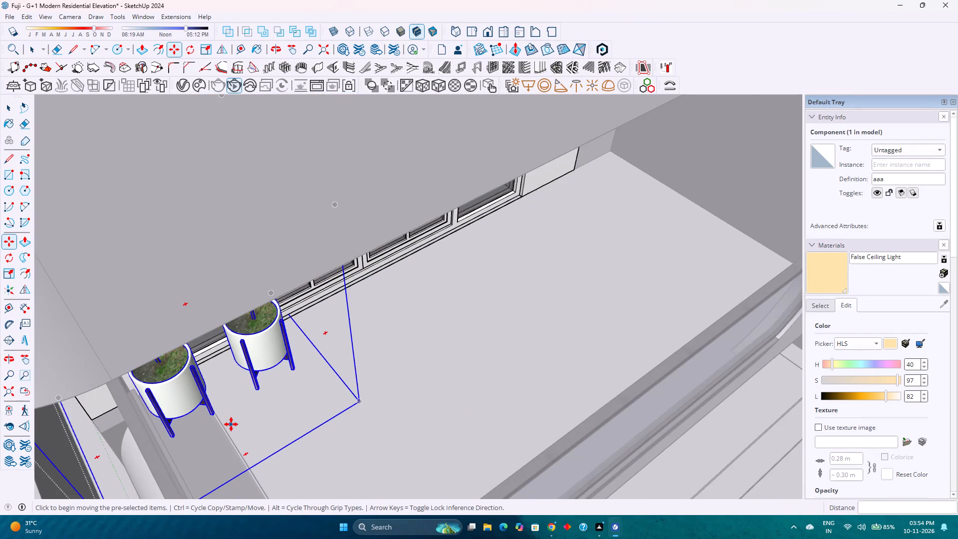
Examine the moved pair of potted plants on the upper balcony against the glass railing, the doors and the overall elevation.
{"action": "scroll", "coordinate": [233, 421], "scroll_direction": "down", "scroll_amount": 2}
{"action": "middle_click_drag", "start_coordinate": [267, 426], "coordinate": [181, 341]}
{"action": "middle_click", "coordinate": [181, 341]}
{"action": "scroll", "coordinate": [237, 317], "scroll_direction": "down", "scroll_amount": 2}
{"action": "middle_click_drag", "start_coordinate": [240, 317], "coordinate": [333, 385], "text": "shift"}
{"action": "middle_click", "coordinate": [334, 385], "text": "shift"}
{"action": "scroll", "coordinate": [336, 387], "scroll_direction": "down", "scroll_amount": 1}
{"action": "middle_click", "coordinate": [335, 386]}
{"action": "middle_click_drag", "start_coordinate": [335, 386], "coordinate": [303, 370]}
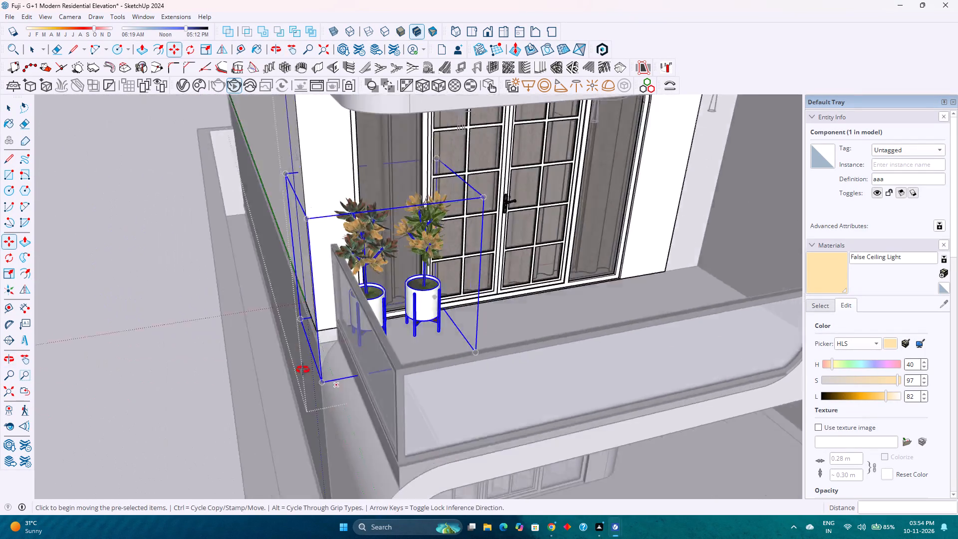
{"action": "middle_click_drag", "start_coordinate": [303, 370], "coordinate": [252, 342]}
{"action": "middle_click", "coordinate": [252, 342]}
{"action": "key", "text": "space"}
{"action": "scroll", "coordinate": [256, 340], "scroll_direction": "down", "scroll_amount": 7}
{"action": "scroll", "coordinate": [397, 293], "scroll_direction": "up", "scroll_amount": 2}
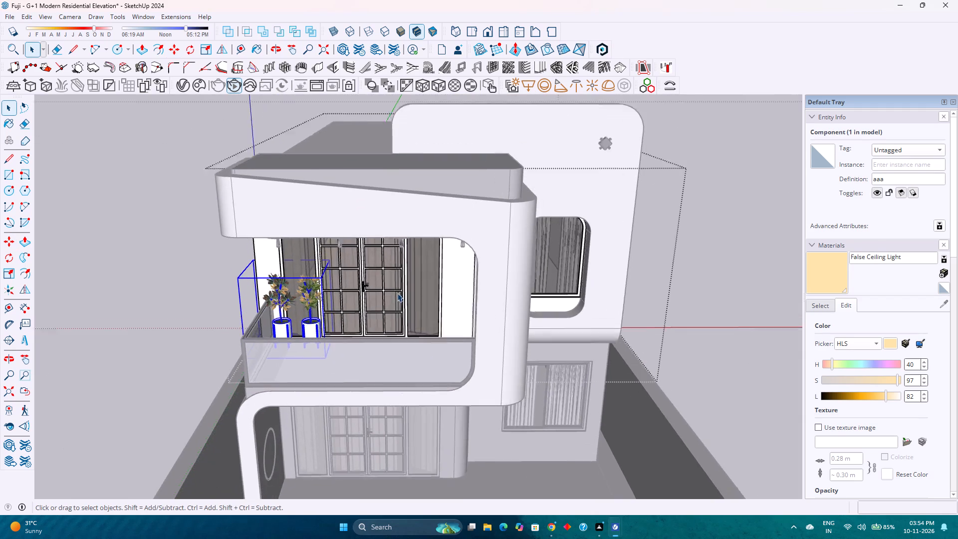
{"action": "scroll", "coordinate": [397, 293], "scroll_direction": "up", "scroll_amount": 1}
{"action": "middle_click_drag", "start_coordinate": [324, 293], "coordinate": [408, 305]}
{"action": "middle_click", "coordinate": [409, 306]}
{"action": "scroll", "coordinate": [409, 324], "scroll_direction": "up", "scroll_amount": 3}
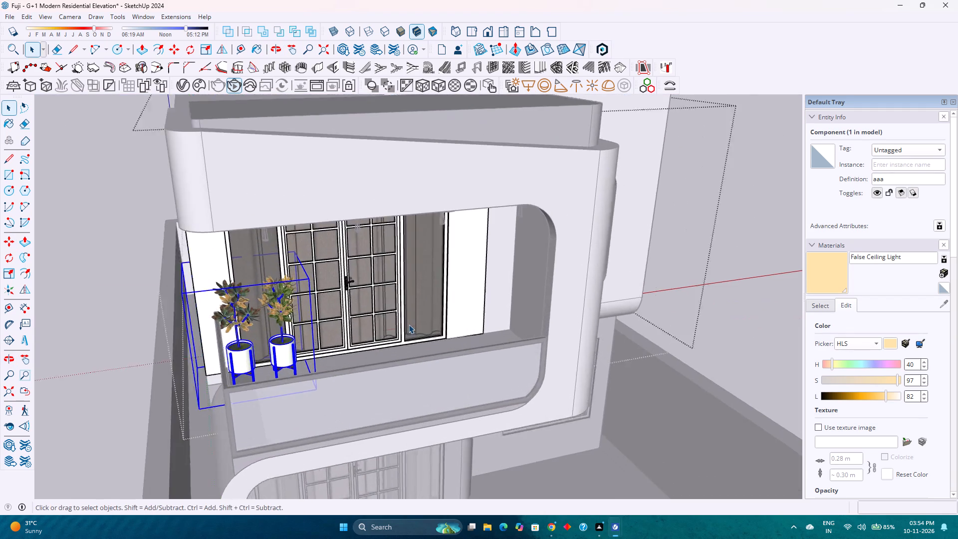
{"action": "middle_click_drag", "start_coordinate": [409, 324], "coordinate": [449, 326]}
{"action": "middle_click", "coordinate": [449, 326]}
Open 3D Warehouse and look through the "potted plants" results for another plant model that suits the balcony.
{"action": "left_click", "coordinate": [145, 14]}
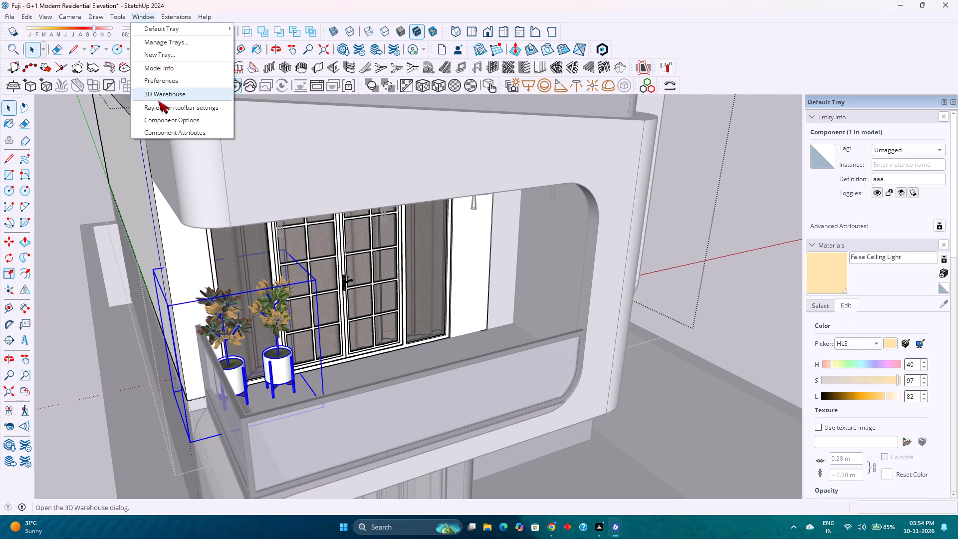
{"action": "left_click", "coordinate": [161, 92]}
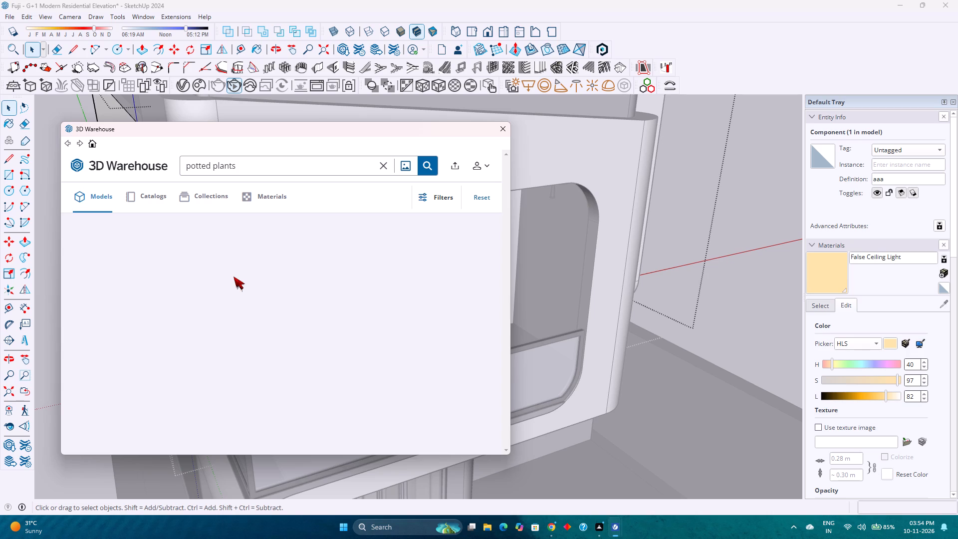
{"action": "scroll", "coordinate": [254, 291], "scroll_direction": "down", "scroll_amount": 3}
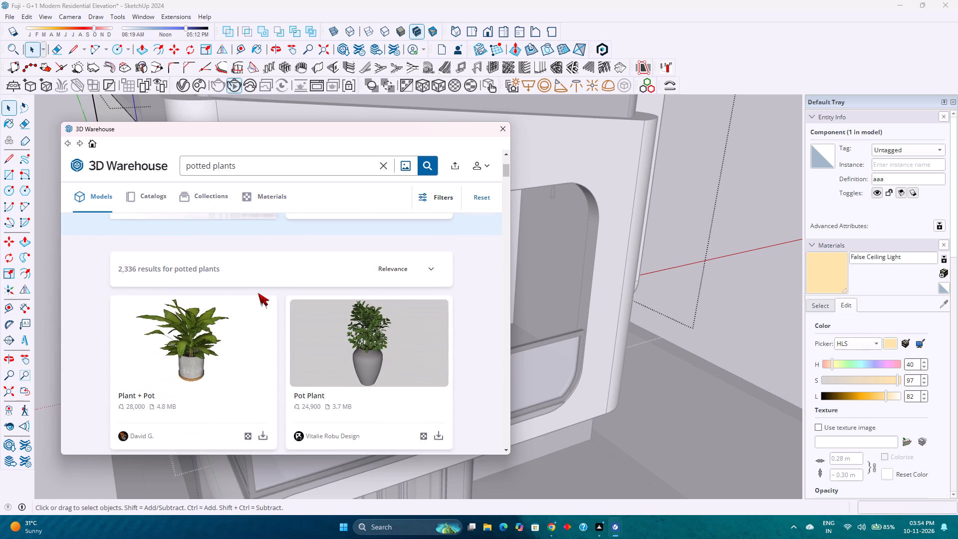
{"action": "scroll", "coordinate": [258, 293], "scroll_direction": "down", "scroll_amount": 13}
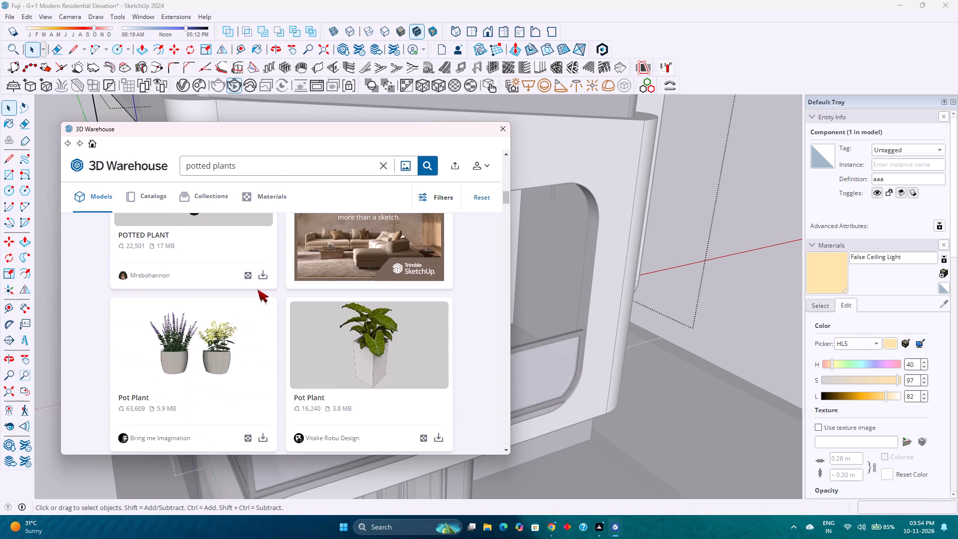
{"action": "scroll", "coordinate": [257, 289], "scroll_direction": "down", "scroll_amount": 8}
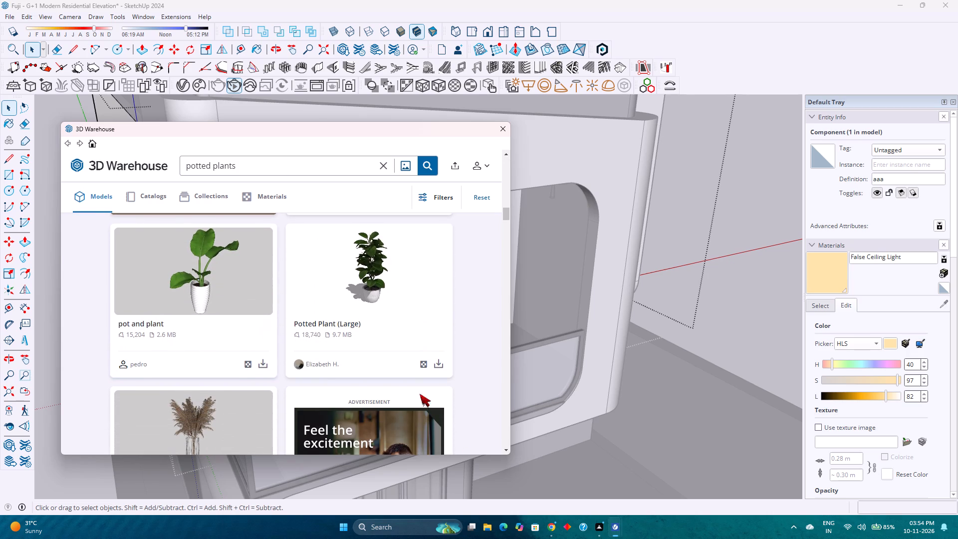
{"action": "scroll", "coordinate": [372, 385], "scroll_direction": "down", "scroll_amount": 4}
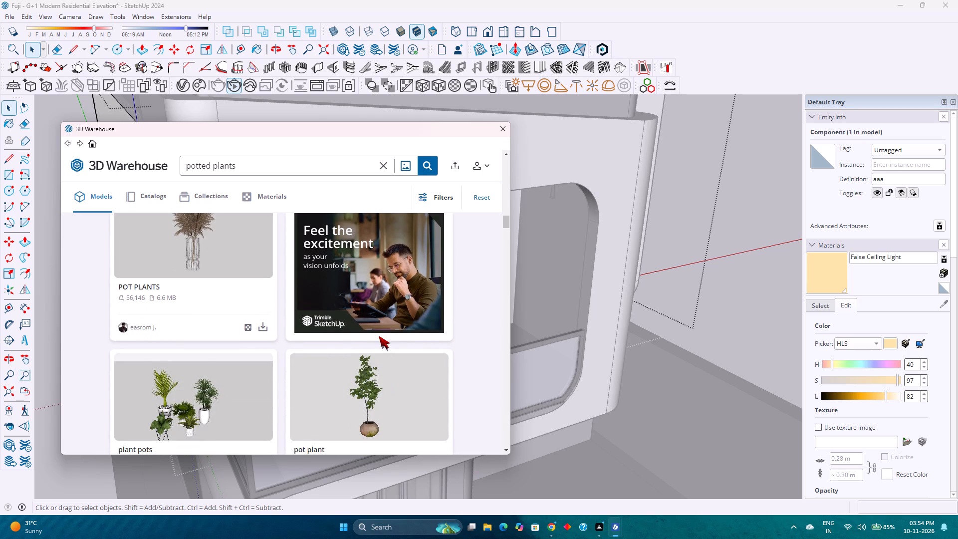
{"action": "scroll", "coordinate": [335, 281], "scroll_direction": "down", "scroll_amount": 6}
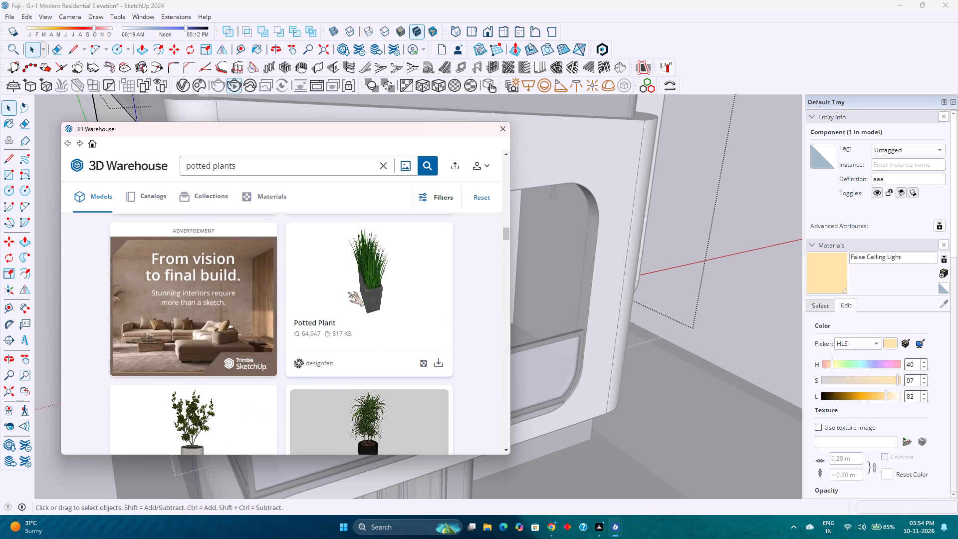
{"action": "scroll", "coordinate": [348, 295], "scroll_direction": "down", "scroll_amount": 7}
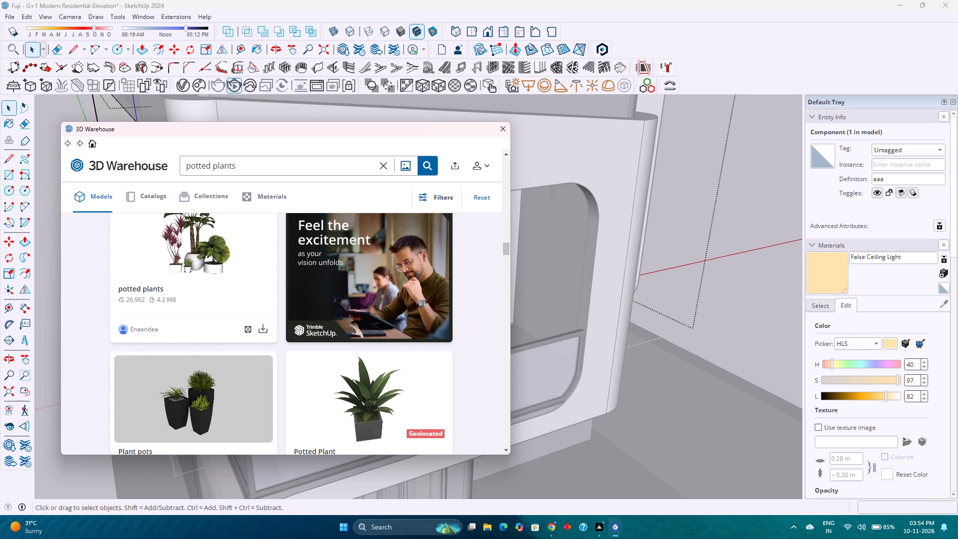
{"action": "scroll", "coordinate": [315, 346], "scroll_direction": "down", "scroll_amount": 6}
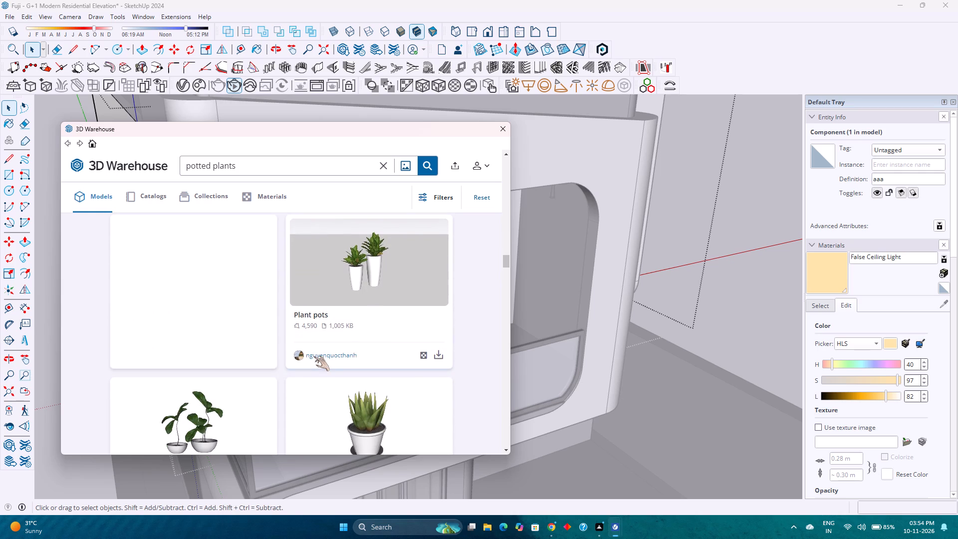
{"action": "scroll", "coordinate": [314, 357], "scroll_direction": "down", "scroll_amount": 10}
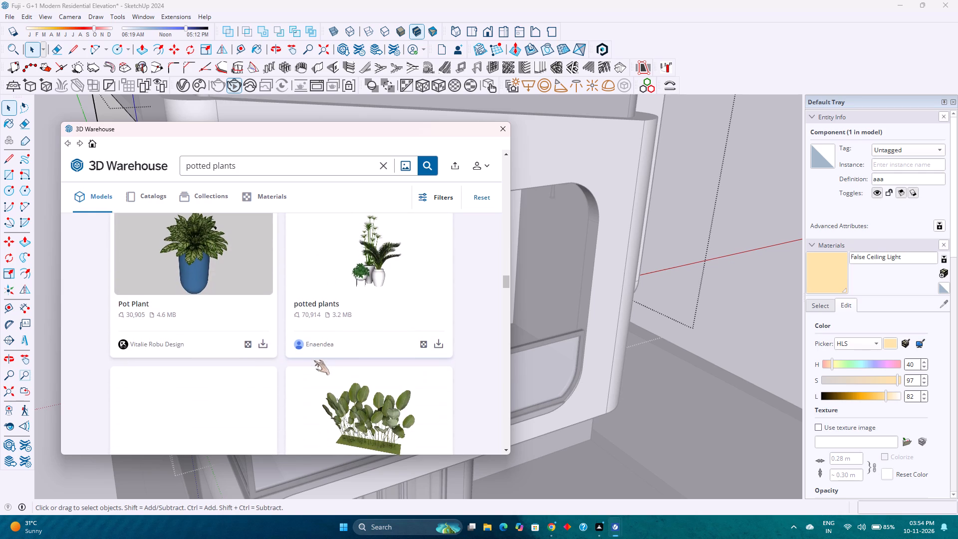
{"action": "scroll", "coordinate": [315, 360], "scroll_direction": "down", "scroll_amount": 8}
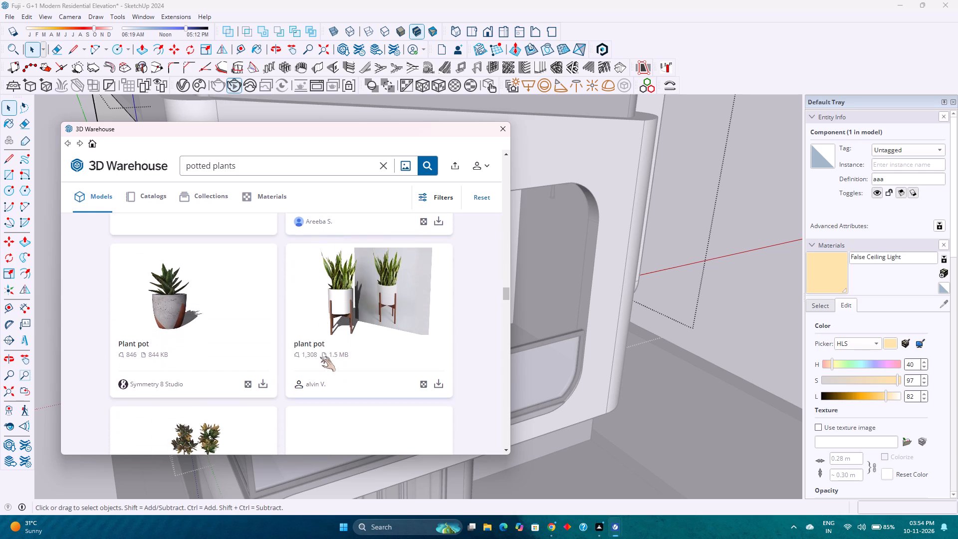
{"action": "scroll", "coordinate": [280, 284], "scroll_direction": "down", "scroll_amount": 7}
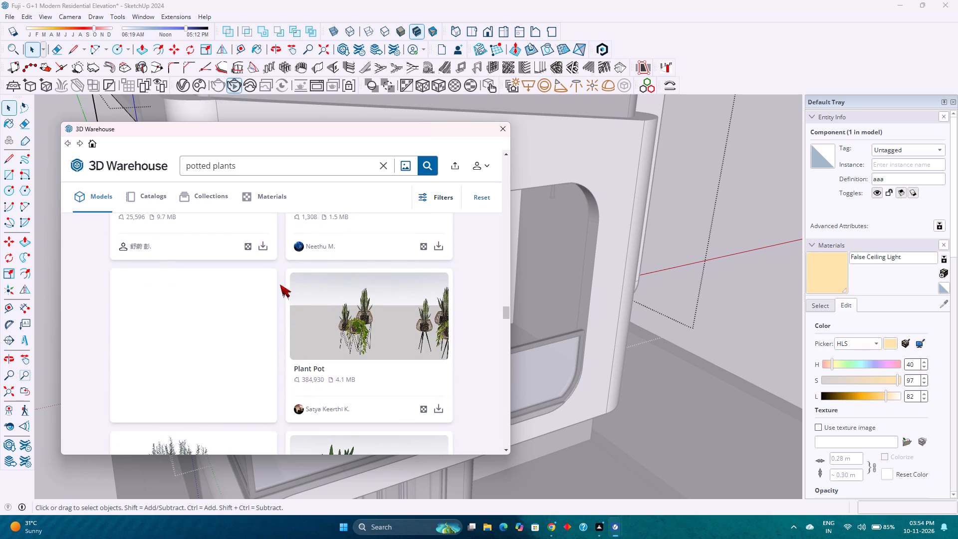
{"action": "scroll", "coordinate": [280, 284], "scroll_direction": "down", "scroll_amount": 6}
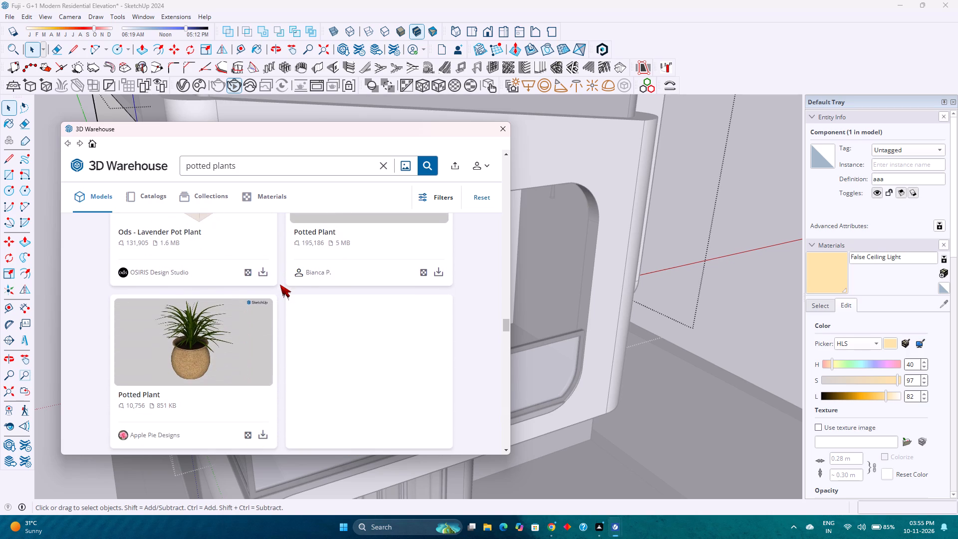
{"action": "scroll", "coordinate": [280, 284], "scroll_direction": "down", "scroll_amount": 8}
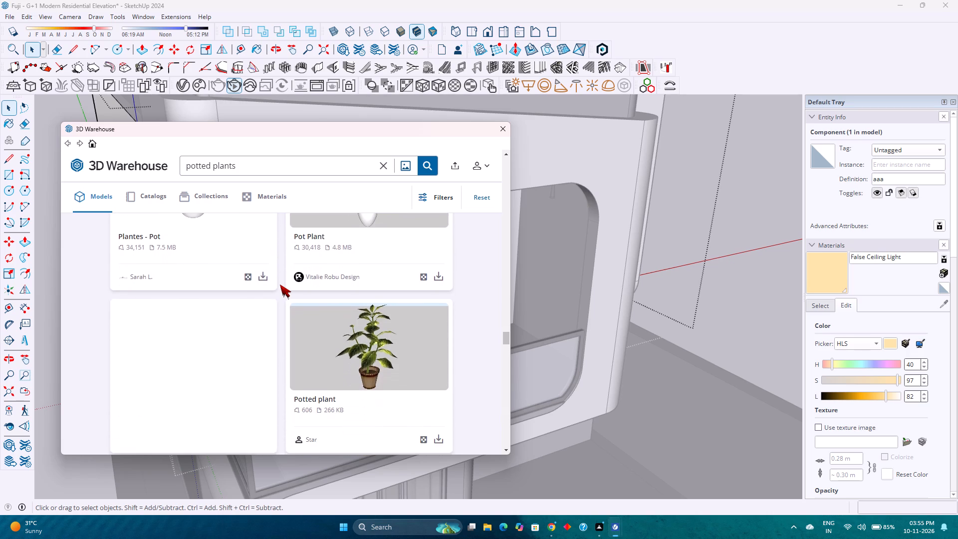
{"action": "scroll", "coordinate": [280, 284], "scroll_direction": "down", "scroll_amount": 5}
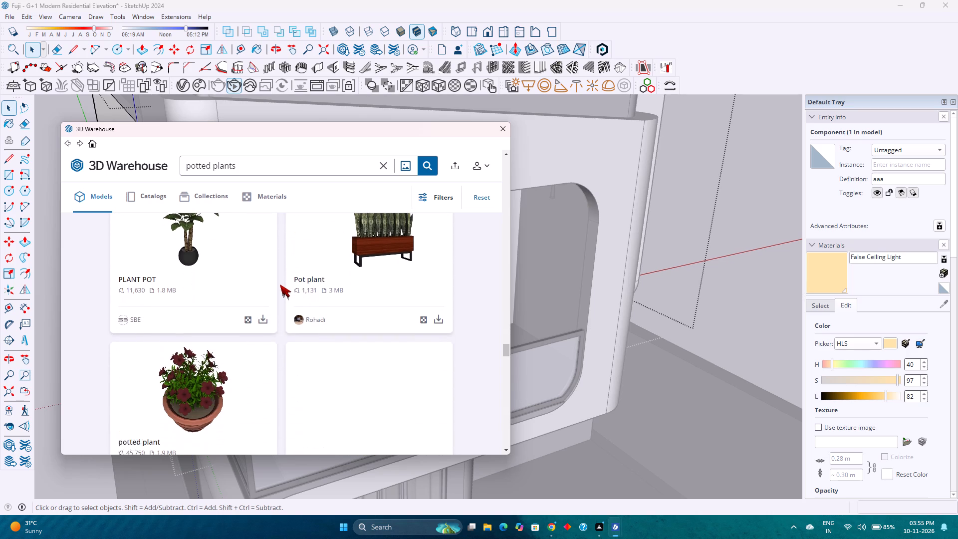
{"action": "scroll", "coordinate": [280, 284], "scroll_direction": "down", "scroll_amount": 6}
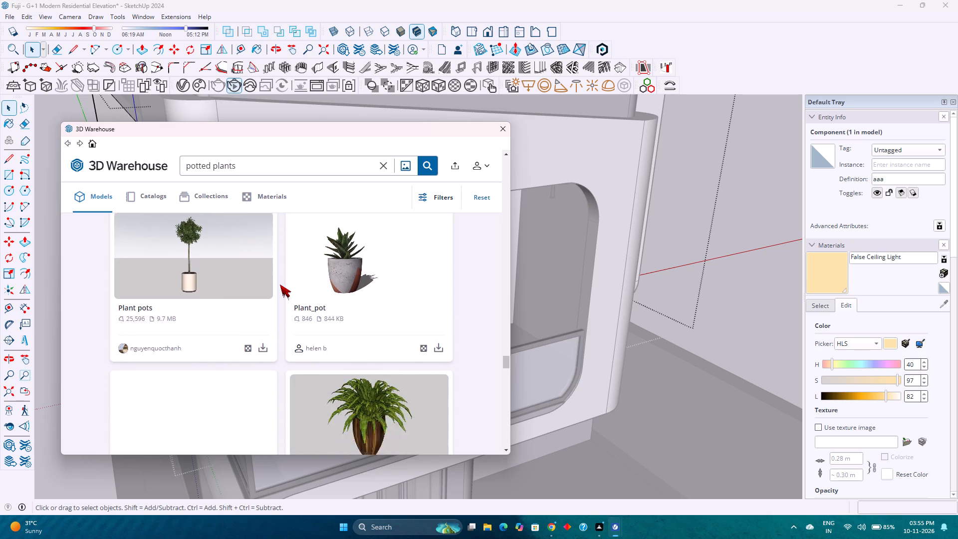
{"action": "scroll", "coordinate": [280, 284], "scroll_direction": "down", "scroll_amount": 5}
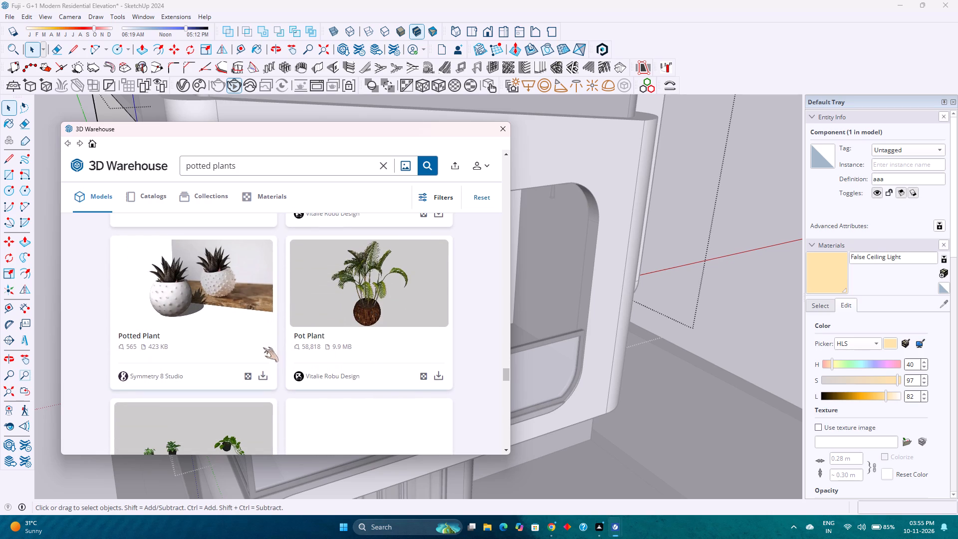
{"action": "scroll", "coordinate": [293, 341], "scroll_direction": "down", "scroll_amount": 2}
{"action": "scroll", "coordinate": [299, 338], "scroll_direction": "up", "scroll_amount": 2}
{"action": "scroll", "coordinate": [300, 342], "scroll_direction": "down", "scroll_amount": 4}
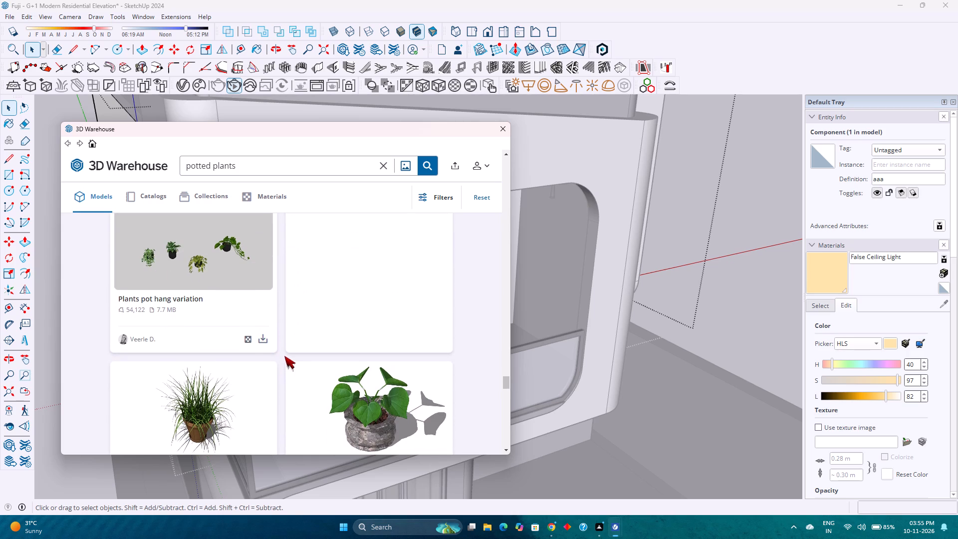
{"action": "scroll", "coordinate": [284, 355], "scroll_direction": "down", "scroll_amount": 8}
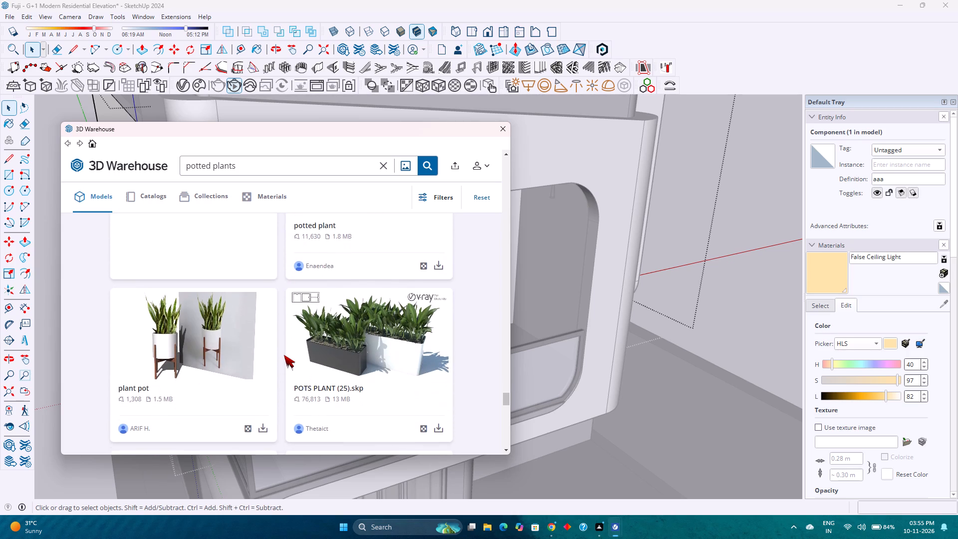
{"action": "scroll", "coordinate": [283, 353], "scroll_direction": "down", "scroll_amount": 3}
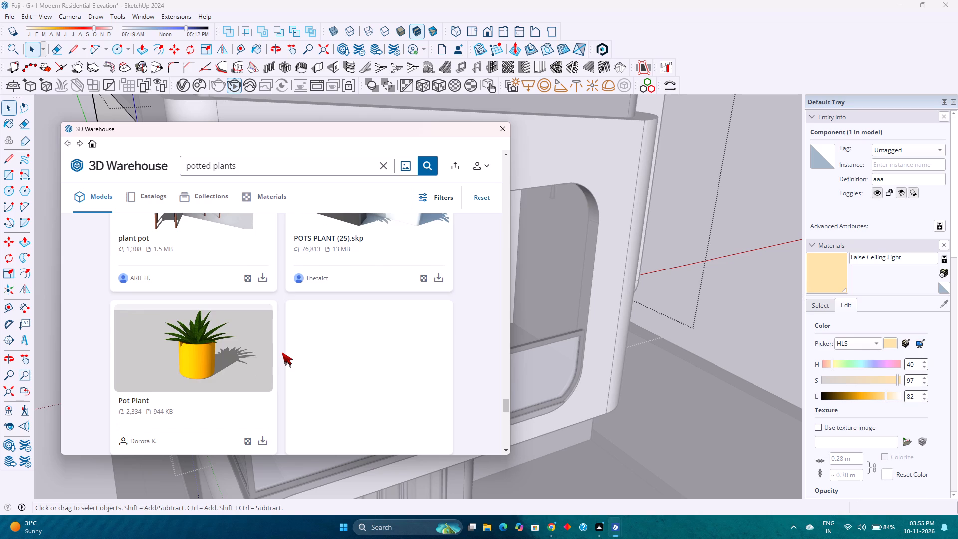
{"action": "scroll", "coordinate": [282, 352], "scroll_direction": "down", "scroll_amount": 4}
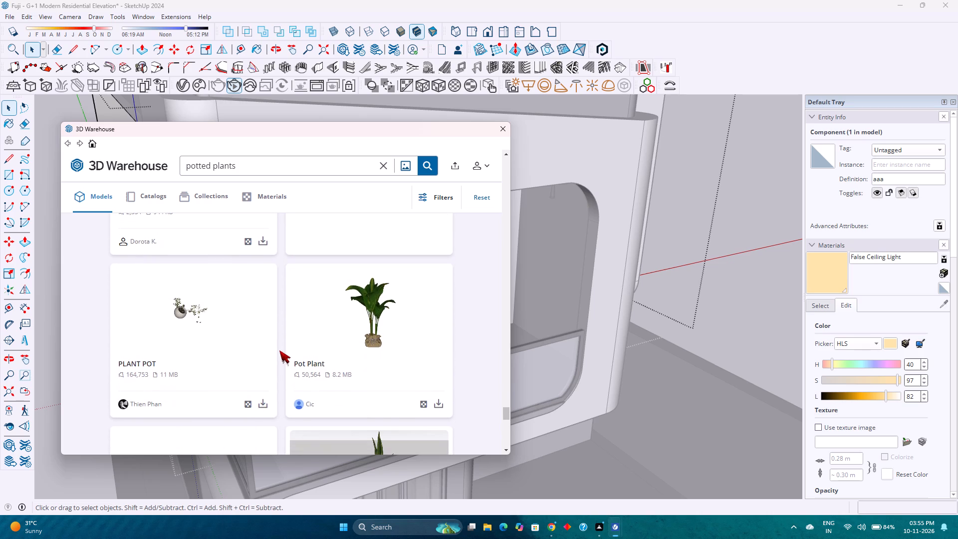
{"action": "scroll", "coordinate": [279, 350], "scroll_direction": "down", "scroll_amount": 10}
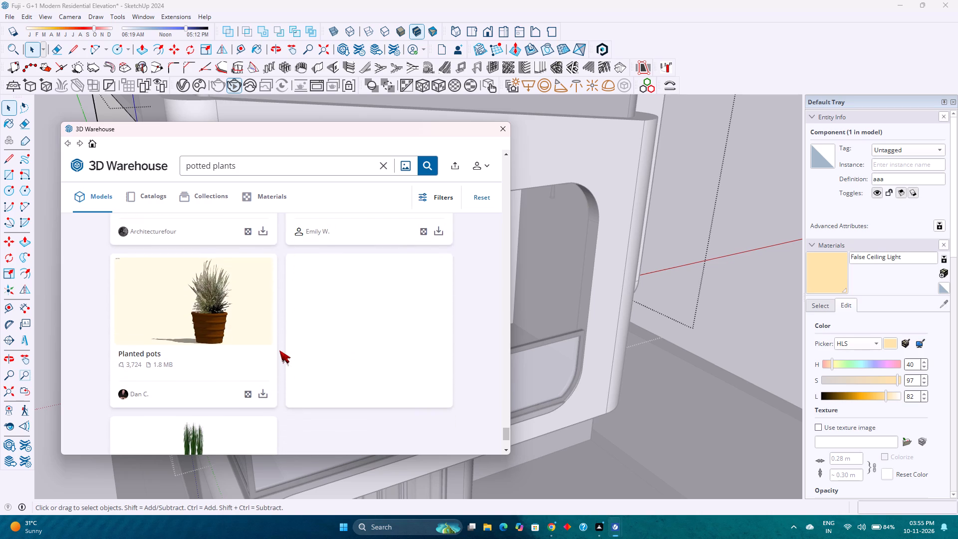
{"action": "scroll", "coordinate": [279, 350], "scroll_direction": "down", "scroll_amount": 7}
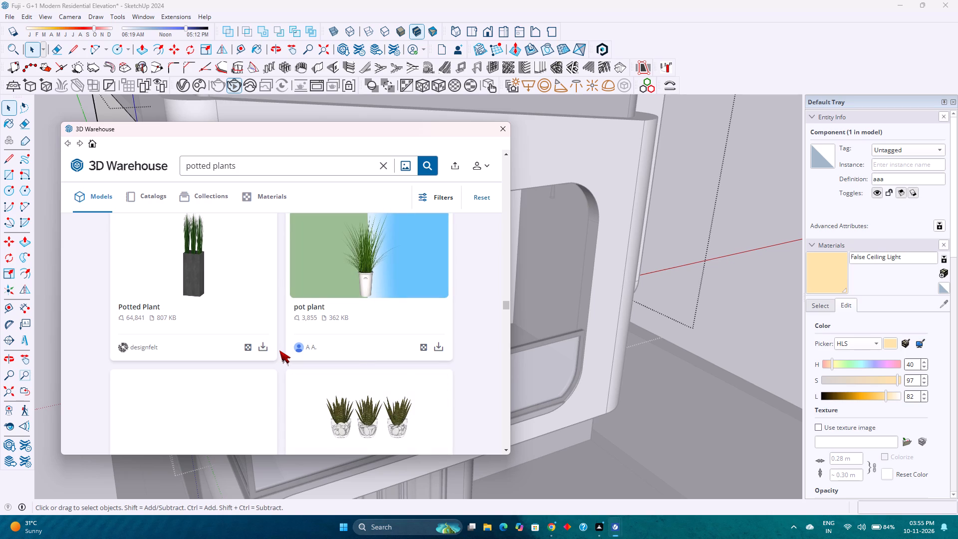
{"action": "scroll", "coordinate": [279, 350], "scroll_direction": "down", "scroll_amount": 4}
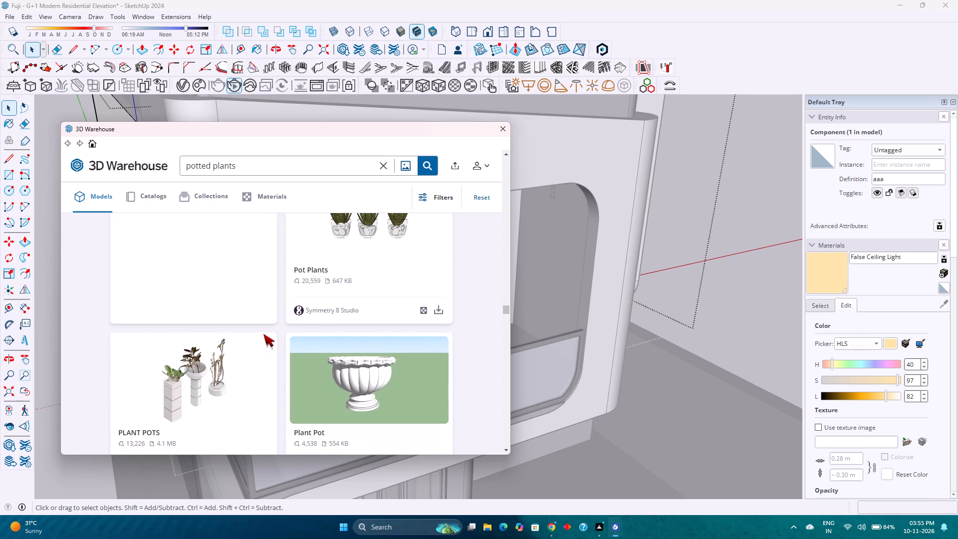
{"action": "scroll", "coordinate": [278, 352], "scroll_direction": "down", "scroll_amount": 6}
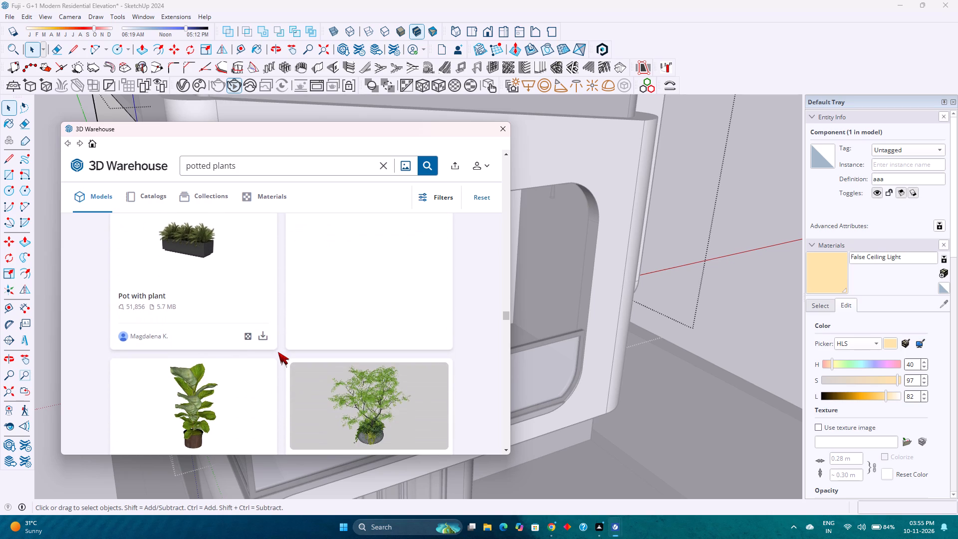
{"action": "scroll", "coordinate": [278, 352], "scroll_direction": "down", "scroll_amount": 3}
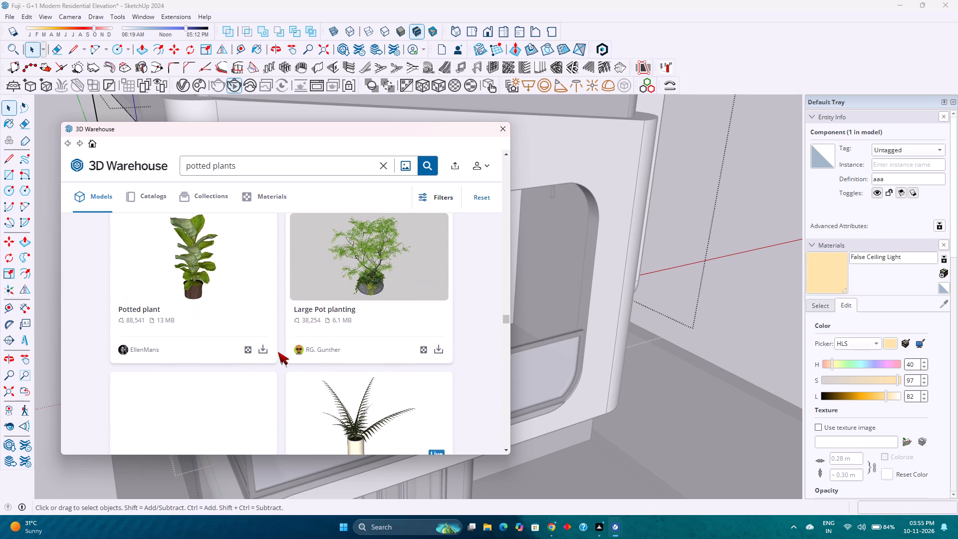
{"action": "scroll", "coordinate": [279, 352], "scroll_direction": "down", "scroll_amount": 7}
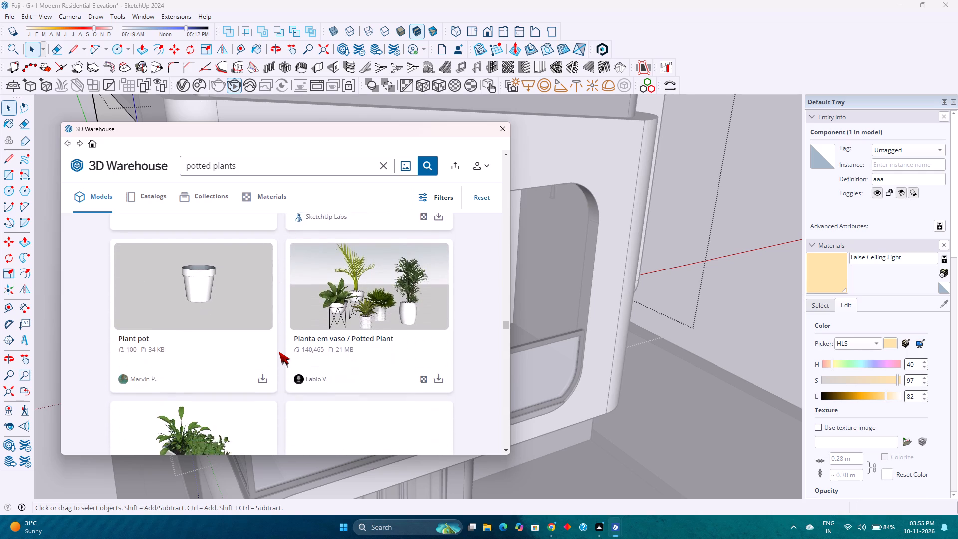
{"action": "scroll", "coordinate": [279, 352], "scroll_direction": "down", "scroll_amount": 4}
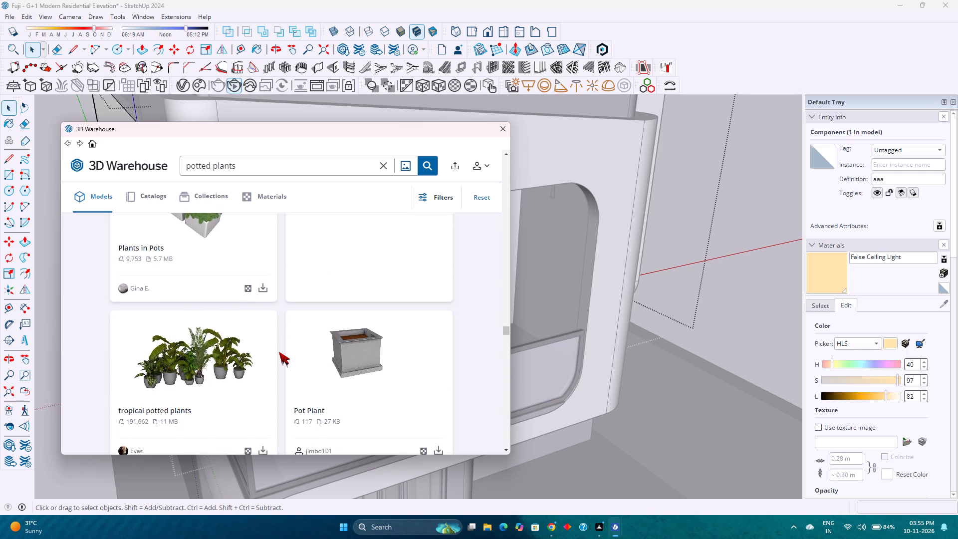
{"action": "scroll", "coordinate": [279, 352], "scroll_direction": "down", "scroll_amount": 9}
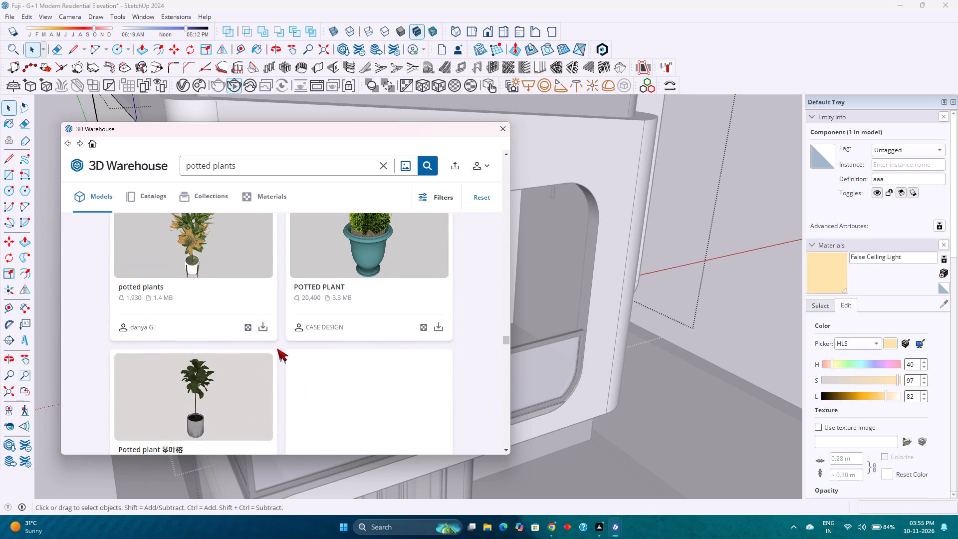
Load the 1.4 MB "potted plants" model with orange-green foliage from 3D Warehouse and place it outside beside the house.
{"action": "scroll", "coordinate": [277, 348], "scroll_direction": "up", "scroll_amount": 2}
{"action": "scroll", "coordinate": [277, 348], "scroll_direction": "down", "scroll_amount": 1}
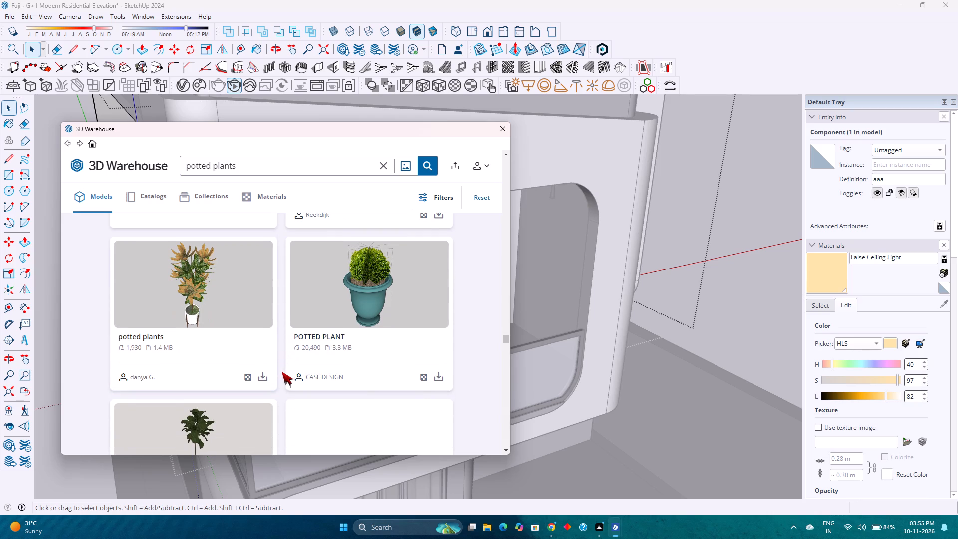
{"action": "left_click", "coordinate": [267, 373]}
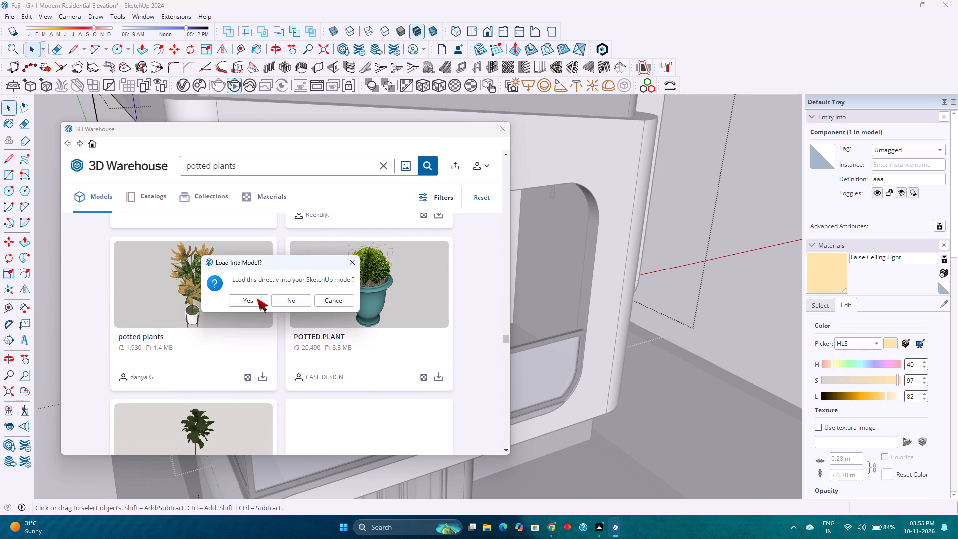
{"action": "left_click", "coordinate": [249, 302]}
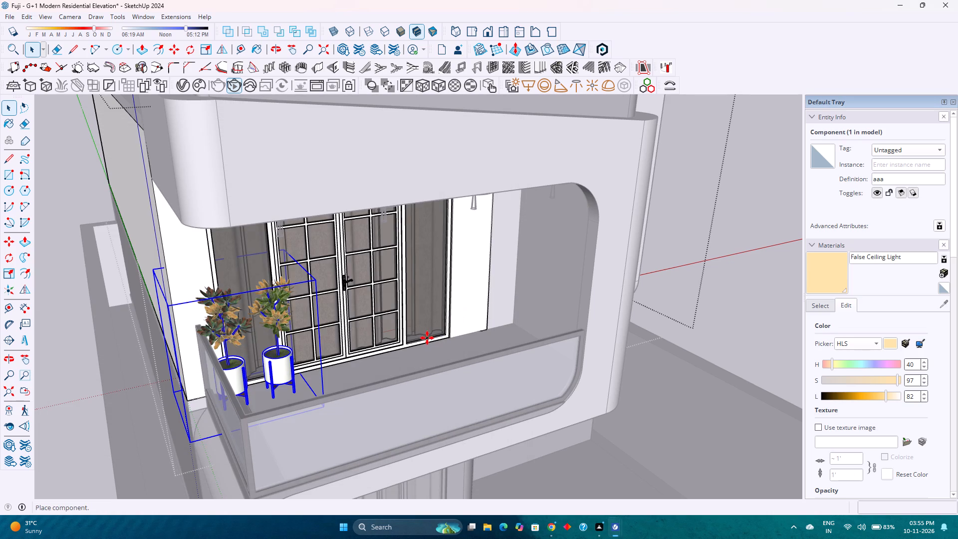
{"action": "scroll", "coordinate": [427, 338], "scroll_direction": "down", "scroll_amount": 4}
{"action": "middle_click_drag", "start_coordinate": [440, 350], "coordinate": [537, 372]}
{"action": "middle_click", "coordinate": [537, 372]}
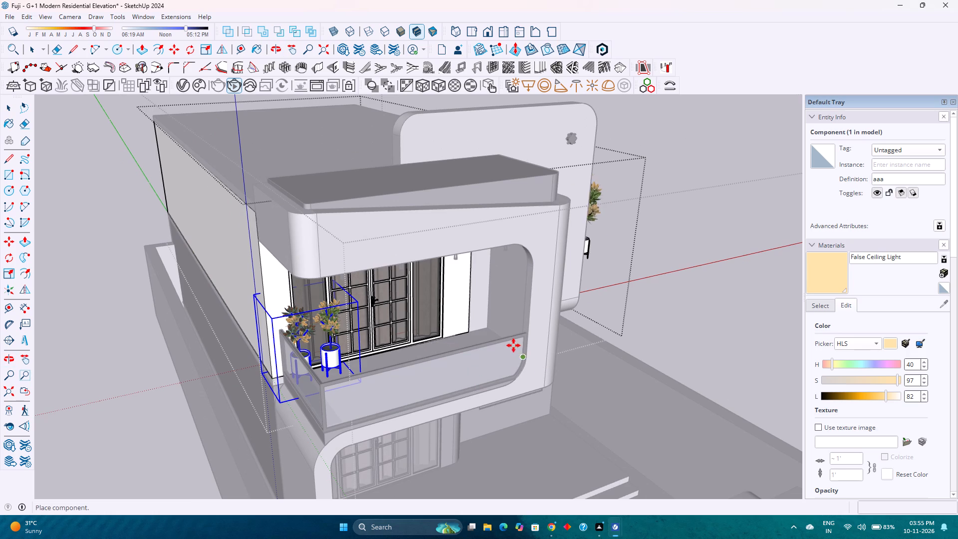
{"action": "left_click", "coordinate": [605, 394]}
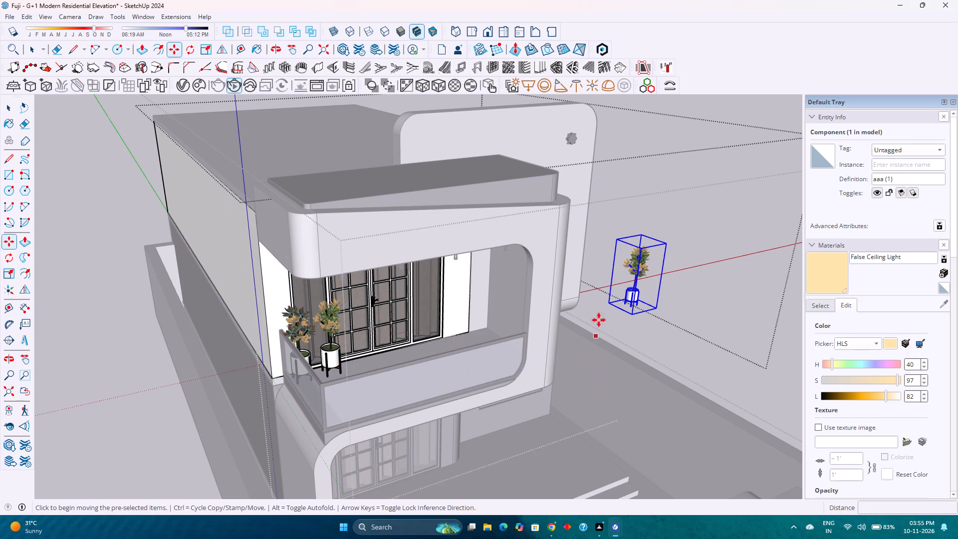
Move the new potted plant onto the upper balcony floor, in front of the fixed pane at the doors' window side.
{"action": "scroll", "coordinate": [623, 303], "scroll_direction": "up", "scroll_amount": 10}
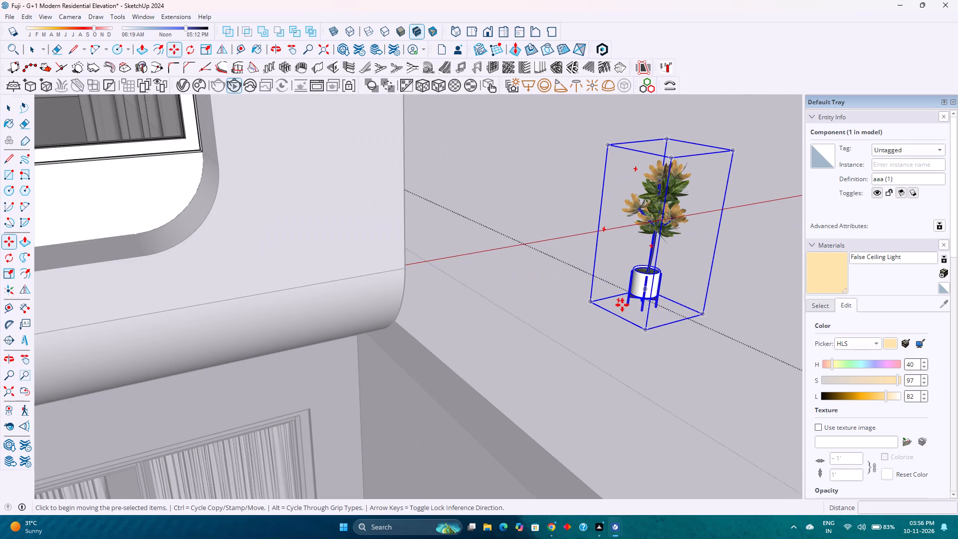
{"action": "left_click", "coordinate": [625, 304]}
{"action": "scroll", "coordinate": [620, 313], "scroll_direction": "down", "scroll_amount": 12}
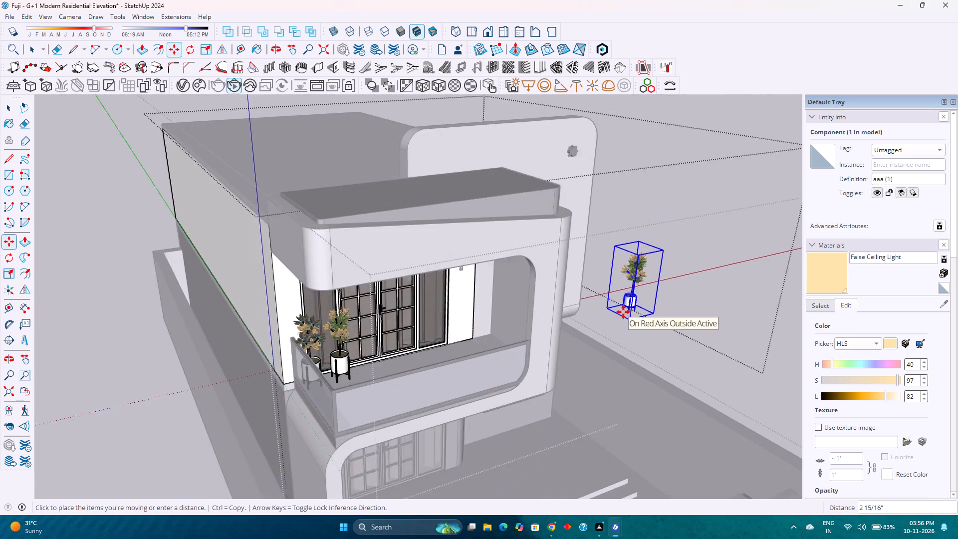
{"action": "scroll", "coordinate": [488, 343], "scroll_direction": "up", "scroll_amount": 10}
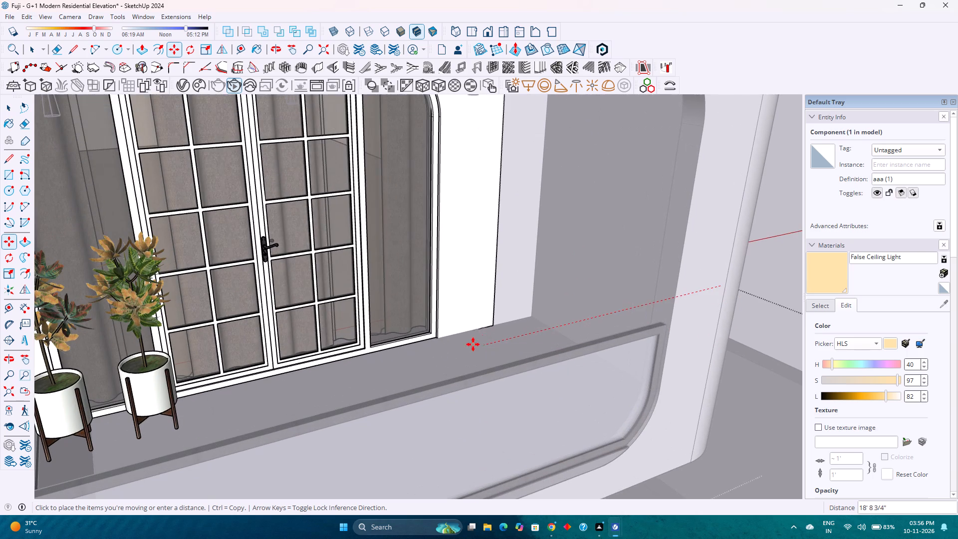
{"action": "left_click", "coordinate": [419, 372]}
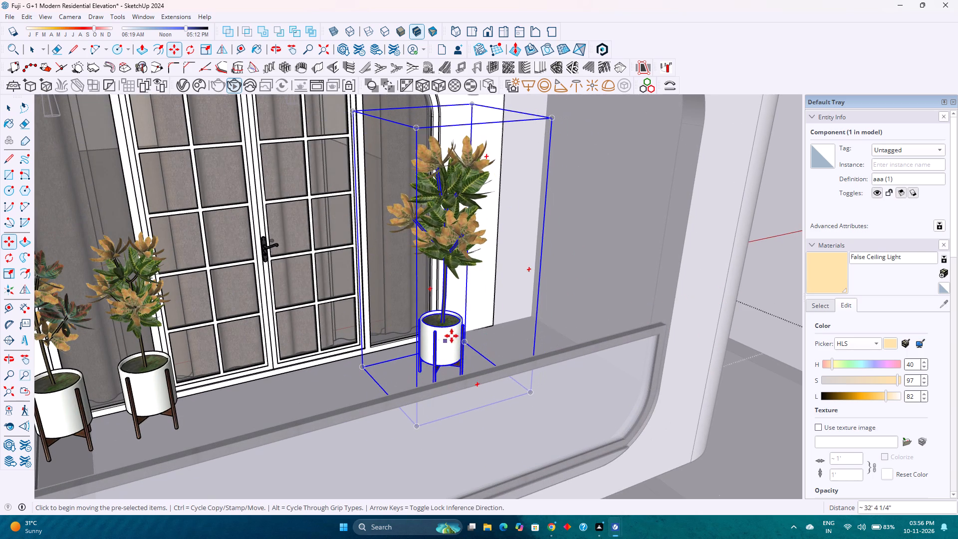
Move the plant about 2' 11" into the balcony's inner corner, against the back wall and the solid side wall.
{"action": "scroll", "coordinate": [454, 334], "scroll_direction": "up", "scroll_amount": 3}
{"action": "middle_click_drag", "start_coordinate": [458, 336], "coordinate": [372, 401]}
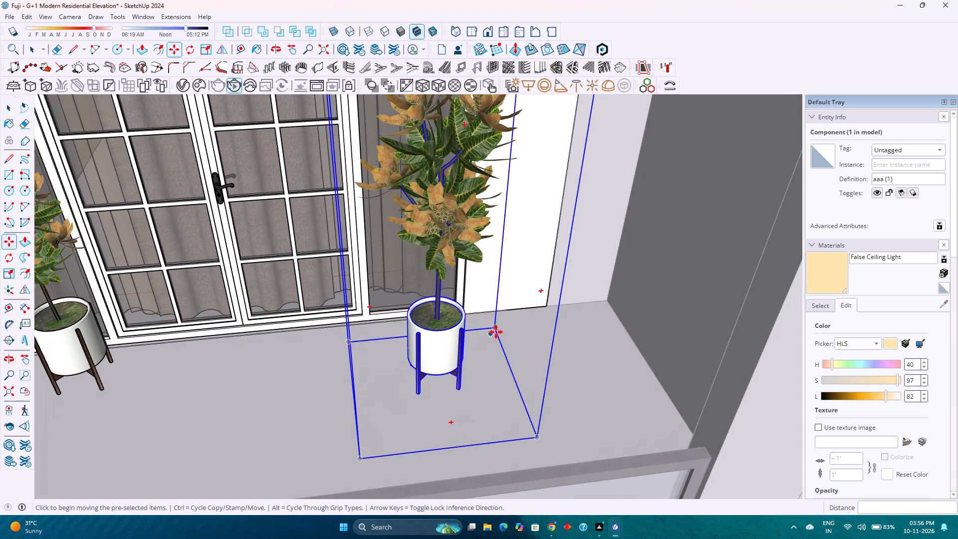
{"action": "left_click", "coordinate": [497, 327]}
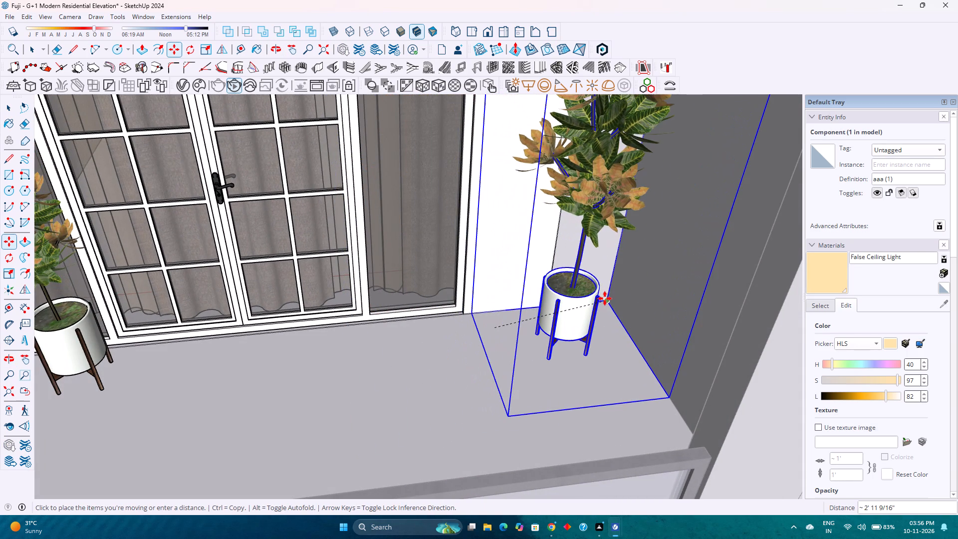
{"action": "left_click", "coordinate": [606, 299]}
Shift the corner plant about 7" along the red axis toward the balcony's solid side wall.
{"action": "scroll", "coordinate": [596, 319], "scroll_direction": "up", "scroll_amount": 13}
{"action": "middle_click_drag", "start_coordinate": [596, 319], "coordinate": [595, 320]}
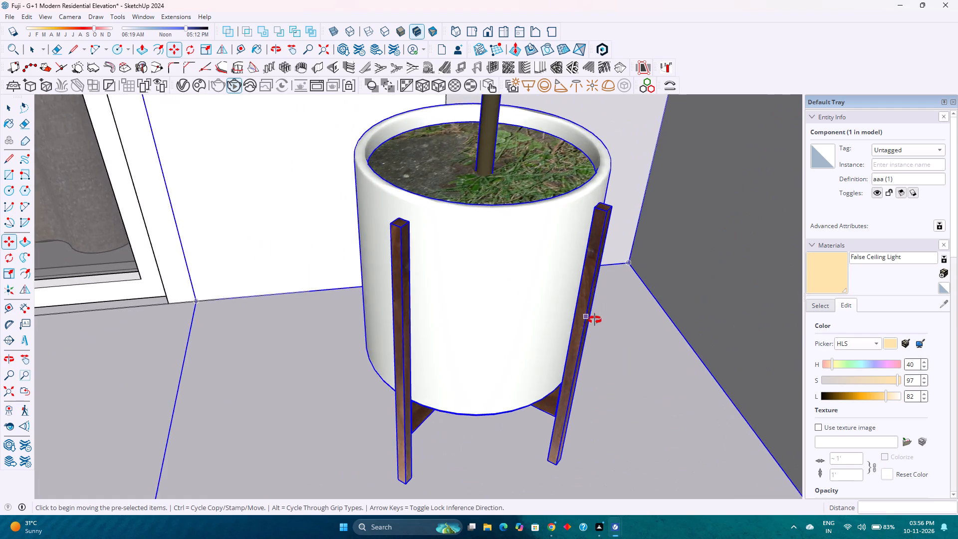
{"action": "middle_click_drag", "start_coordinate": [595, 320], "coordinate": [529, 339]}
{"action": "middle_click_drag", "start_coordinate": [528, 339], "coordinate": [504, 341]}
{"action": "middle_click", "coordinate": [503, 341]}
{"action": "scroll", "coordinate": [504, 340], "scroll_direction": "down", "scroll_amount": 3}
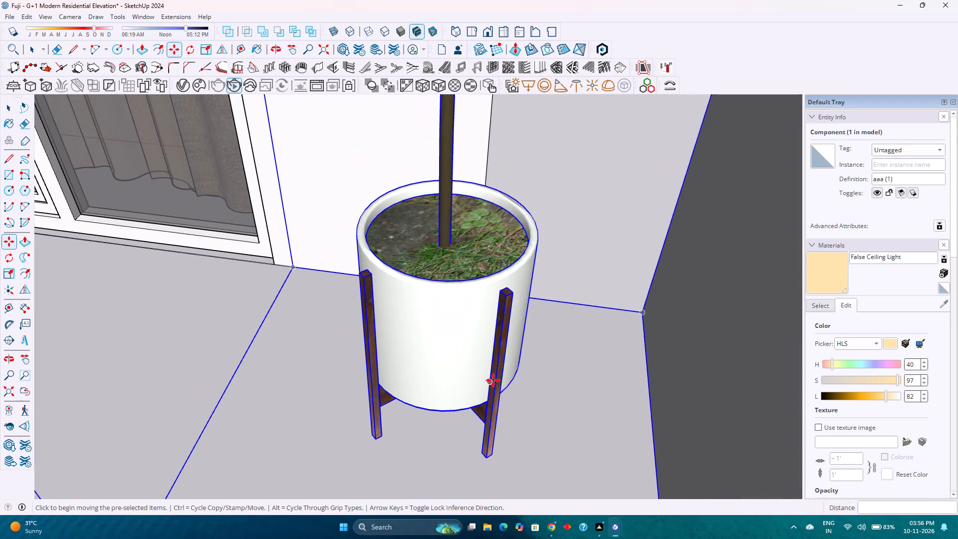
{"action": "left_click", "coordinate": [521, 354]}
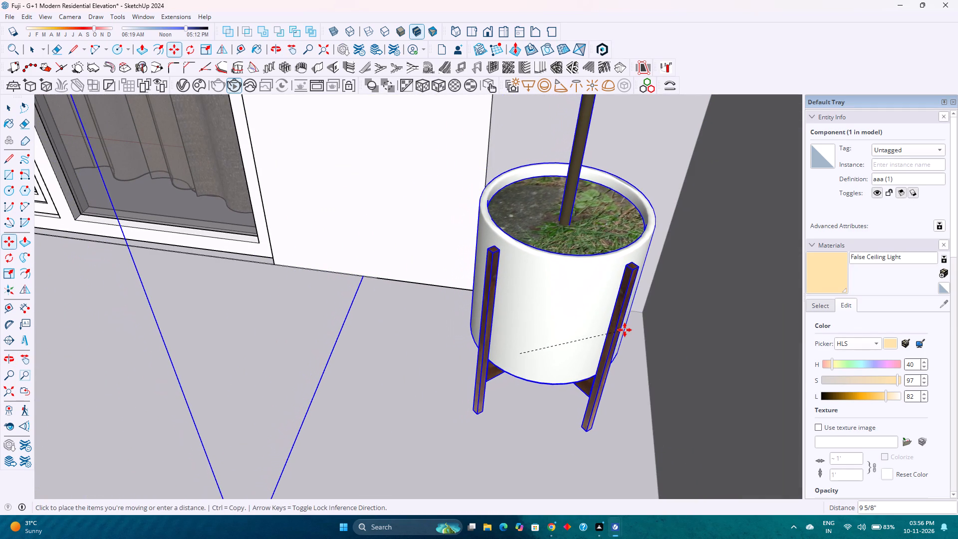
{"action": "left_click", "coordinate": [608, 370]}
Examine the corner plant's clearance to the walls and how much of it shows in the front view.
{"action": "scroll", "coordinate": [455, 362], "scroll_direction": "down", "scroll_amount": 4}
{"action": "middle_click_drag", "start_coordinate": [455, 362], "coordinate": [710, 341]}
{"action": "scroll", "coordinate": [538, 341], "scroll_direction": "down", "scroll_amount": 3}
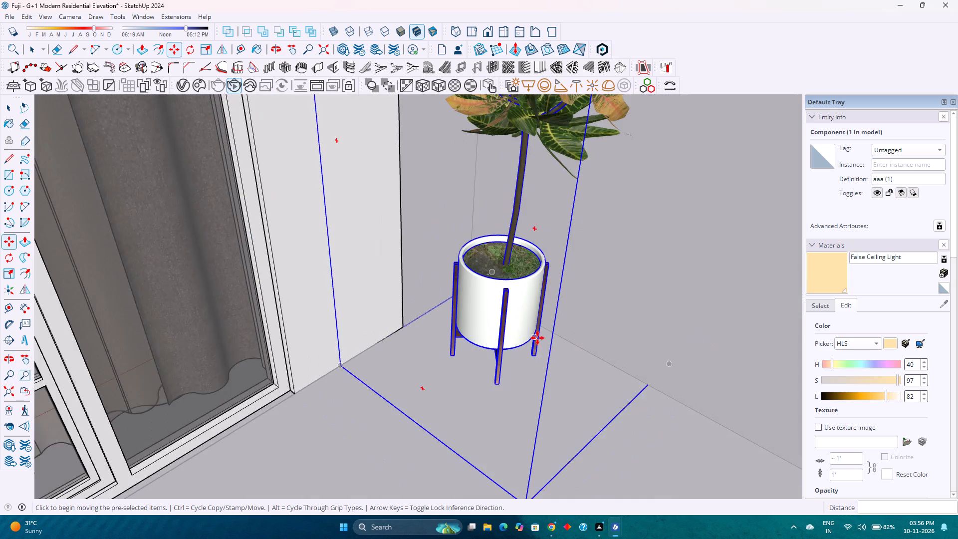
{"action": "scroll", "coordinate": [537, 337], "scroll_direction": "down", "scroll_amount": 3}
{"action": "middle_click_drag", "start_coordinate": [537, 336], "coordinate": [462, 292]}
{"action": "scroll", "coordinate": [459, 288], "scroll_direction": "down", "scroll_amount": 5}
{"action": "middle_click_drag", "start_coordinate": [468, 297], "coordinate": [373, 260]}
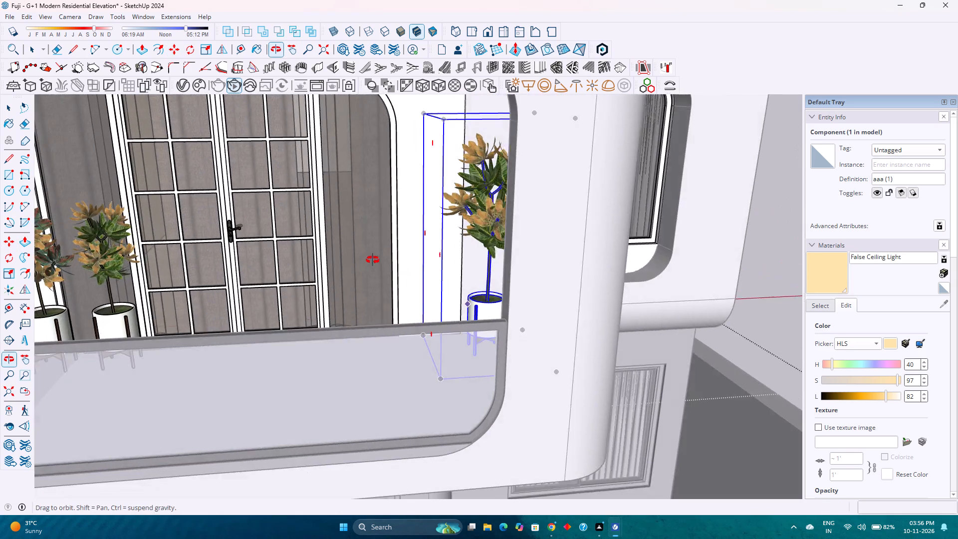
{"action": "middle_click_drag", "start_coordinate": [373, 260], "coordinate": [408, 249]}
{"action": "middle_click", "coordinate": [408, 249]}
{"action": "scroll", "coordinate": [414, 257], "scroll_direction": "down", "scroll_amount": 3}
{"action": "middle_click_drag", "start_coordinate": [428, 281], "coordinate": [374, 230]}
{"action": "middle_click", "coordinate": [374, 230]}
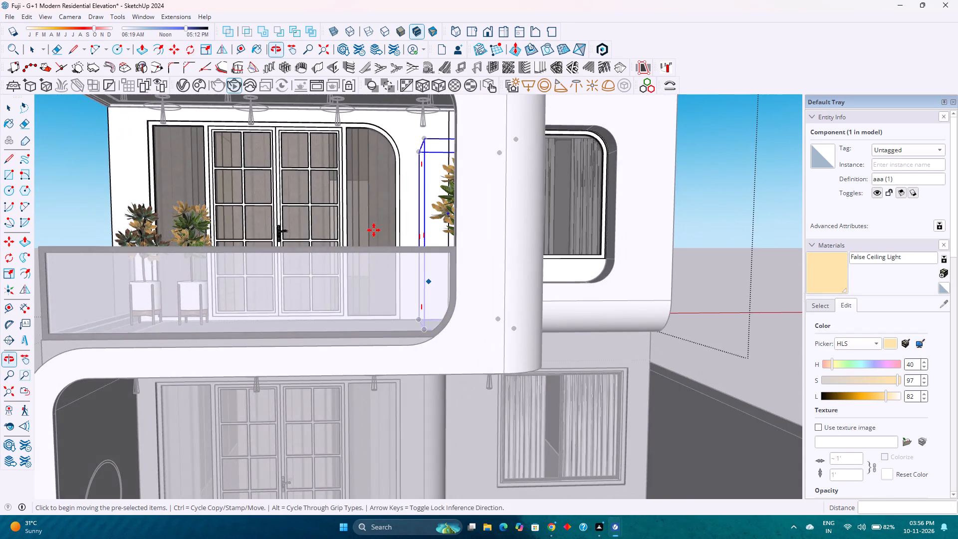
{"action": "scroll", "coordinate": [374, 230], "scroll_direction": "down", "scroll_amount": 7}
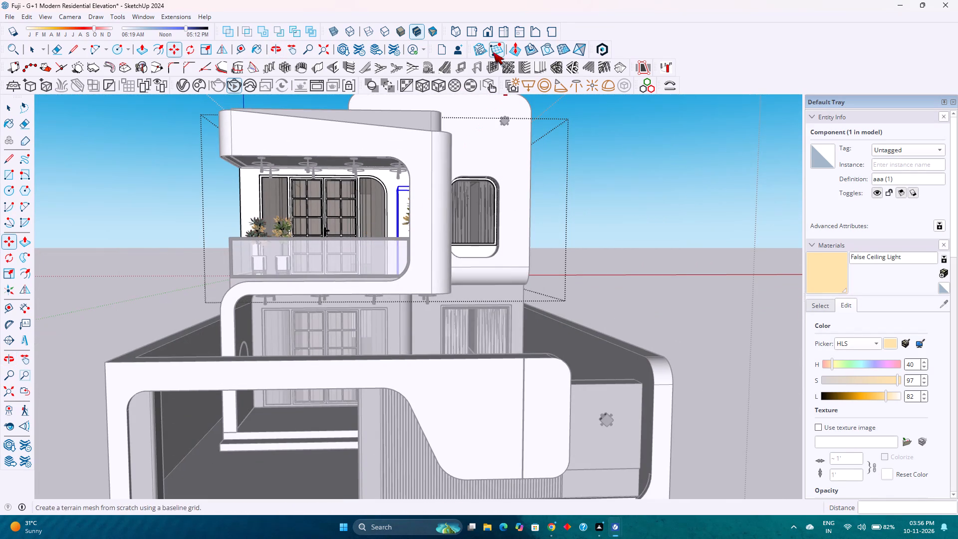
{"action": "left_click", "coordinate": [487, 33]}
{"action": "key", "text": "space"}
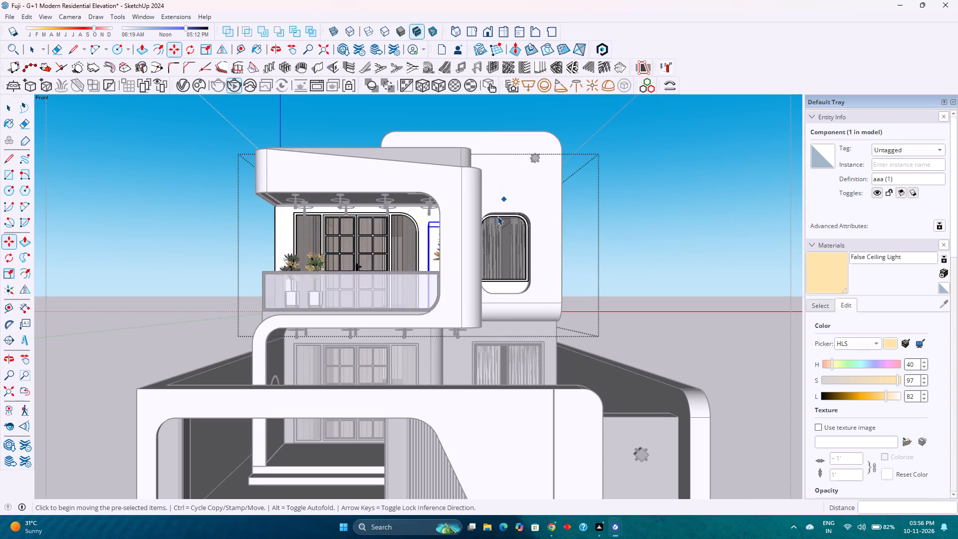
Move the corner plant about 8" back along the red axis, away from the balcony's solid side wall.
{"action": "scroll", "coordinate": [444, 265], "scroll_direction": "up", "scroll_amount": 2}
{"action": "middle_click_drag", "start_coordinate": [455, 275], "coordinate": [559, 391]}
{"action": "middle_click", "coordinate": [559, 391]}
{"action": "scroll", "coordinate": [420, 282], "scroll_direction": "up", "scroll_amount": 3}
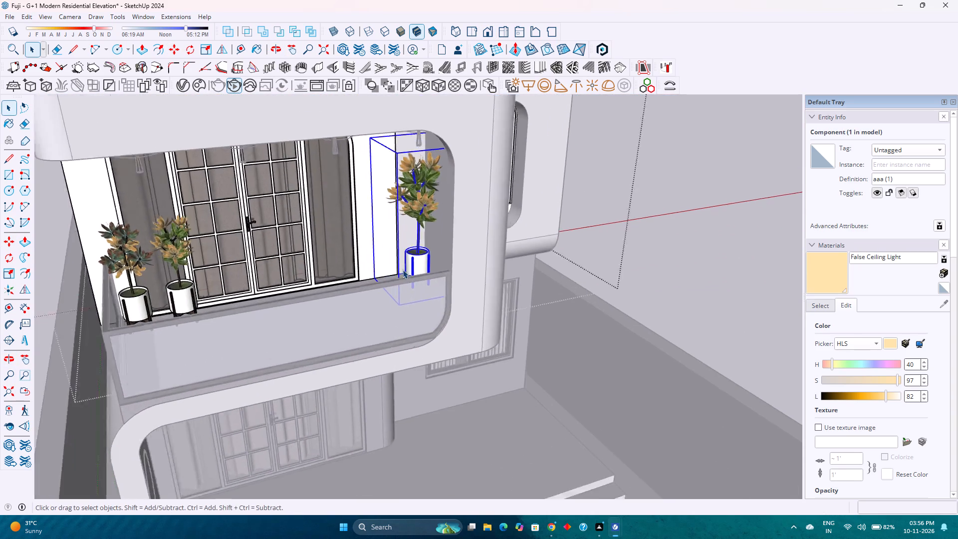
{"action": "scroll", "coordinate": [403, 269], "scroll_direction": "up", "scroll_amount": 1}
{"action": "middle_click_drag", "start_coordinate": [403, 269], "coordinate": [468, 332]}
{"action": "middle_click", "coordinate": [468, 332]}
{"action": "key", "text": "m"}
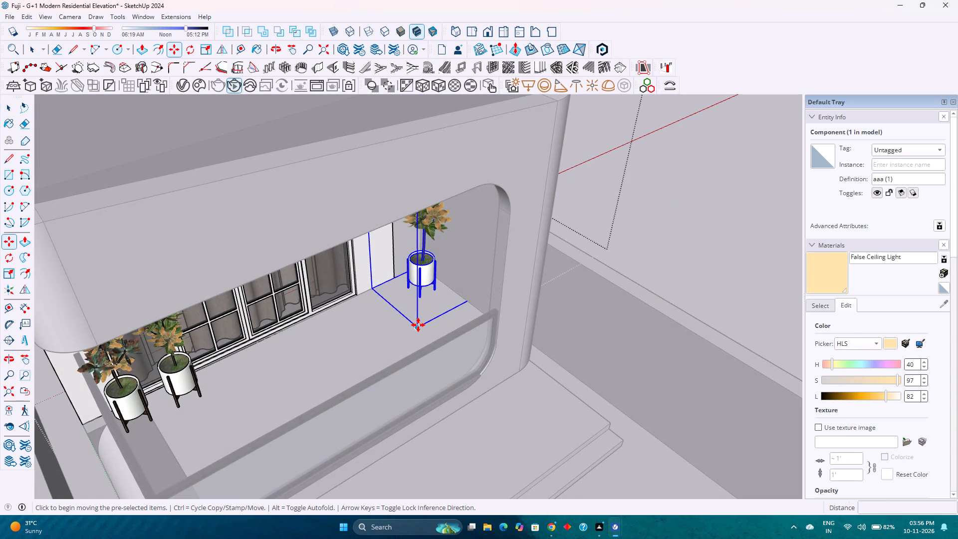
{"action": "left_click", "coordinate": [418, 325]}
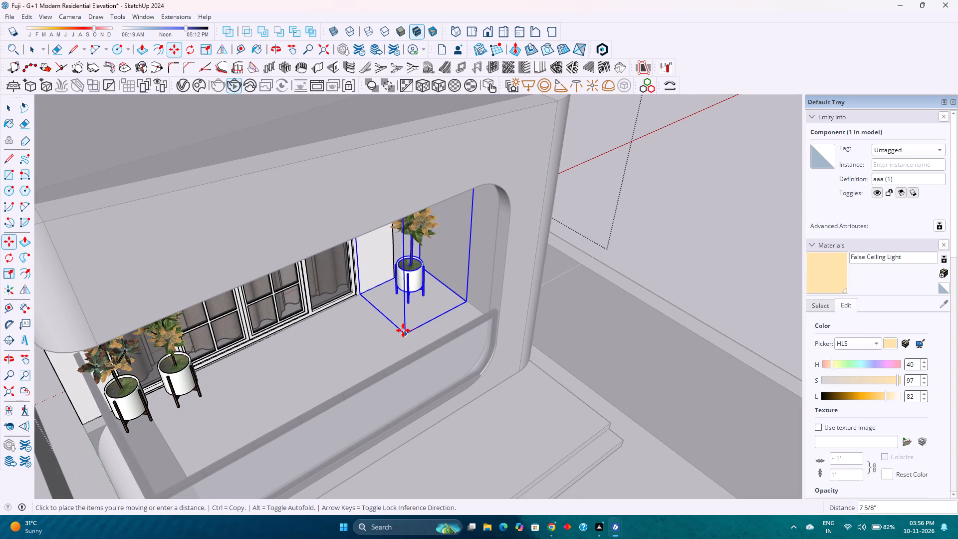
{"action": "left_click", "coordinate": [400, 333]}
{"action": "scroll", "coordinate": [405, 331], "scroll_direction": "down", "scroll_amount": 3}
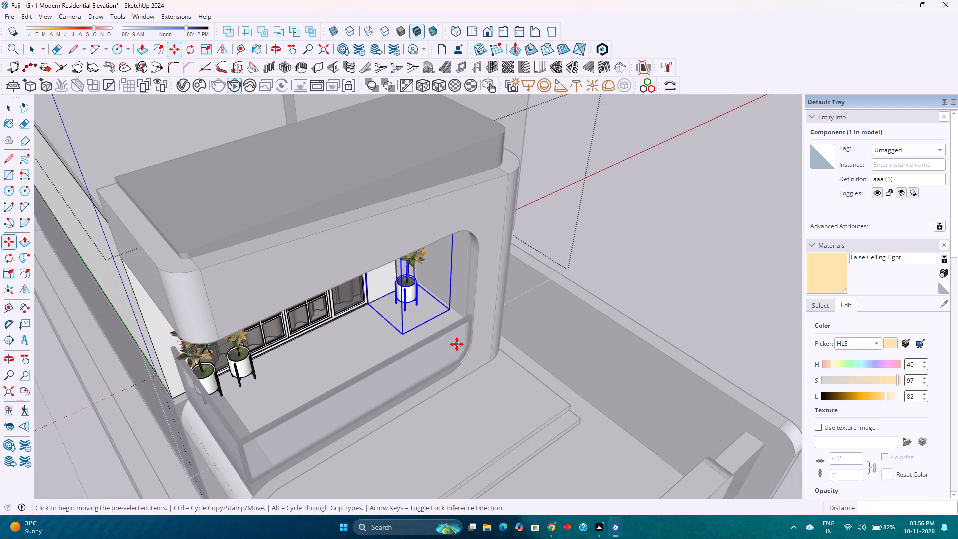
Examine the three balcony plants in perspective and in the front view of the whole elevation.
{"action": "middle_click_drag", "start_coordinate": [456, 344], "coordinate": [353, 281]}
{"action": "middle_click", "coordinate": [353, 281]}
{"action": "scroll", "coordinate": [344, 261], "scroll_direction": "down", "scroll_amount": 2}
{"action": "key", "text": "space"}
{"action": "scroll", "coordinate": [350, 256], "scroll_direction": "down", "scroll_amount": 2}
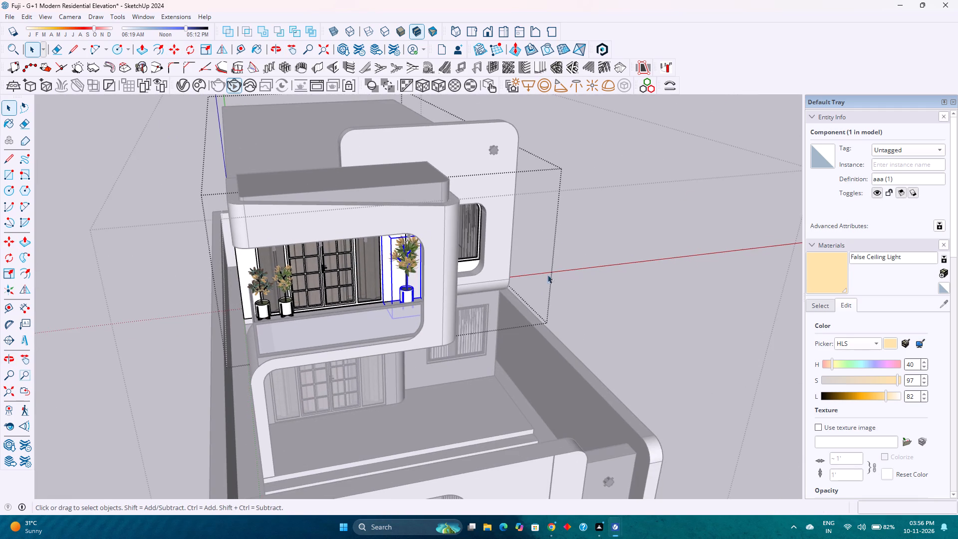
{"action": "left_click", "coordinate": [601, 274]}
{"action": "middle_click_drag", "start_coordinate": [595, 326], "coordinate": [552, 232]}
{"action": "middle_click_drag", "start_coordinate": [427, 243], "coordinate": [476, 241], "text": "shift"}
{"action": "scroll", "coordinate": [449, 264], "scroll_direction": "down", "scroll_amount": 2}
{"action": "middle_click_drag", "start_coordinate": [449, 263], "coordinate": [438, 254]}
{"action": "left_click", "coordinate": [486, 33]}
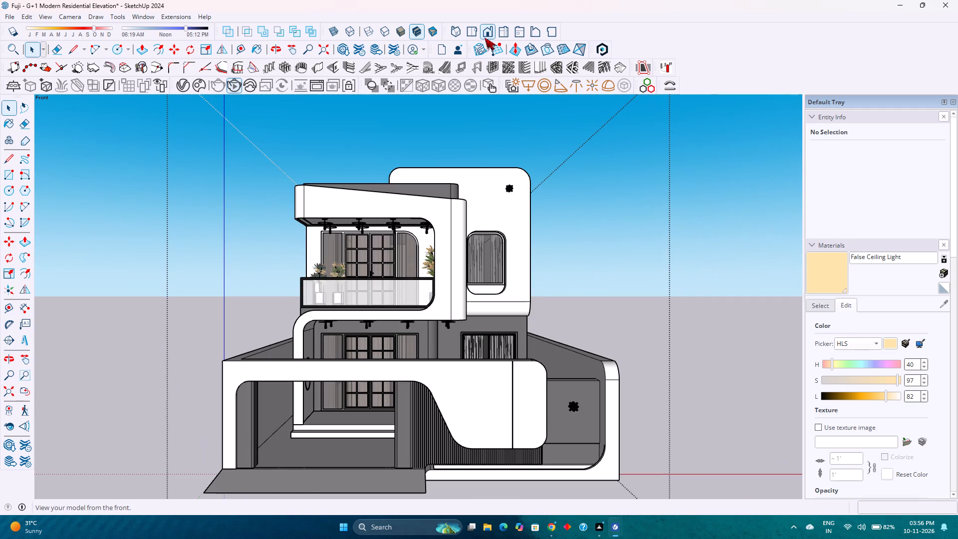
{"action": "left_click", "coordinate": [693, 255]}
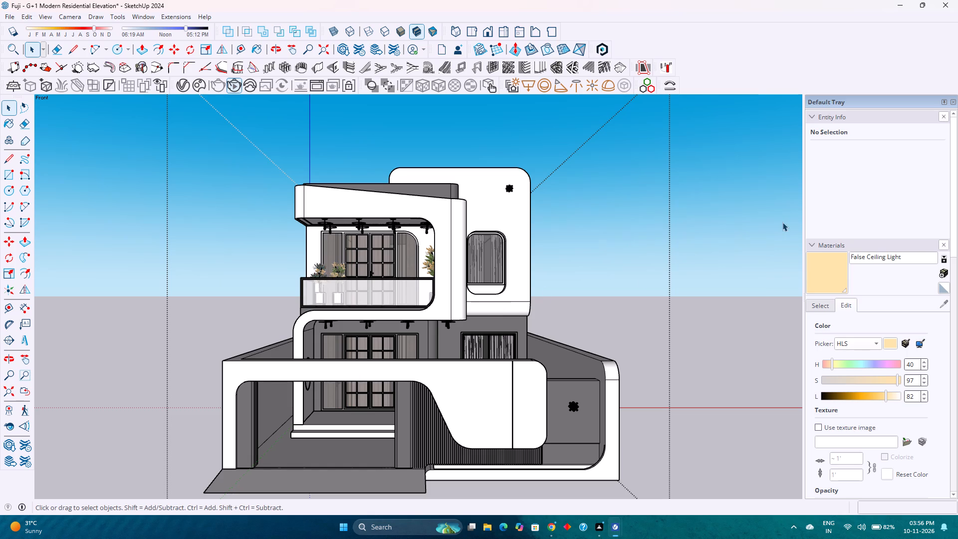
{"action": "left_click", "coordinate": [784, 222]}
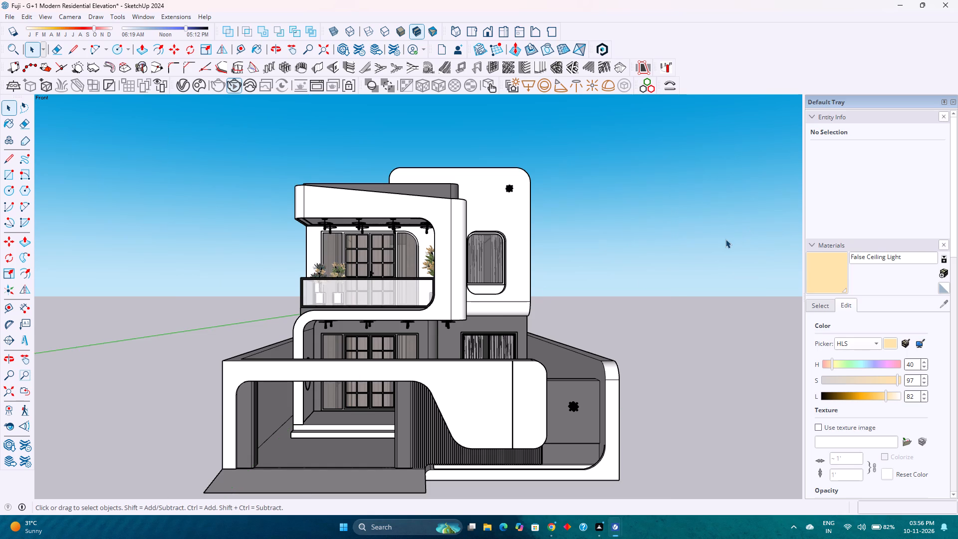
Save the model.
{"action": "key", "text": "ctrl+s"}
Inside the nested base group, delete the long stray edge on the underside between the entrance ramp and the outer corner.
{"action": "scroll", "coordinate": [504, 465], "scroll_direction": "down", "scroll_amount": 2}
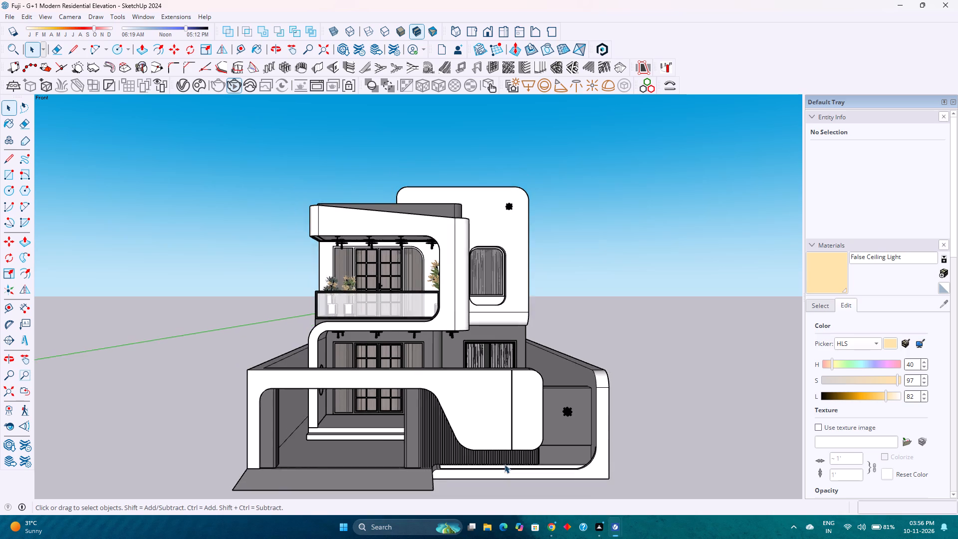
{"action": "scroll", "coordinate": [504, 464], "scroll_direction": "down", "scroll_amount": 2}
{"action": "middle_click_drag", "start_coordinate": [507, 480], "coordinate": [513, 385]}
{"action": "scroll", "coordinate": [513, 384], "scroll_direction": "down", "scroll_amount": 4}
{"action": "middle_click_drag", "start_coordinate": [512, 384], "coordinate": [541, 427]}
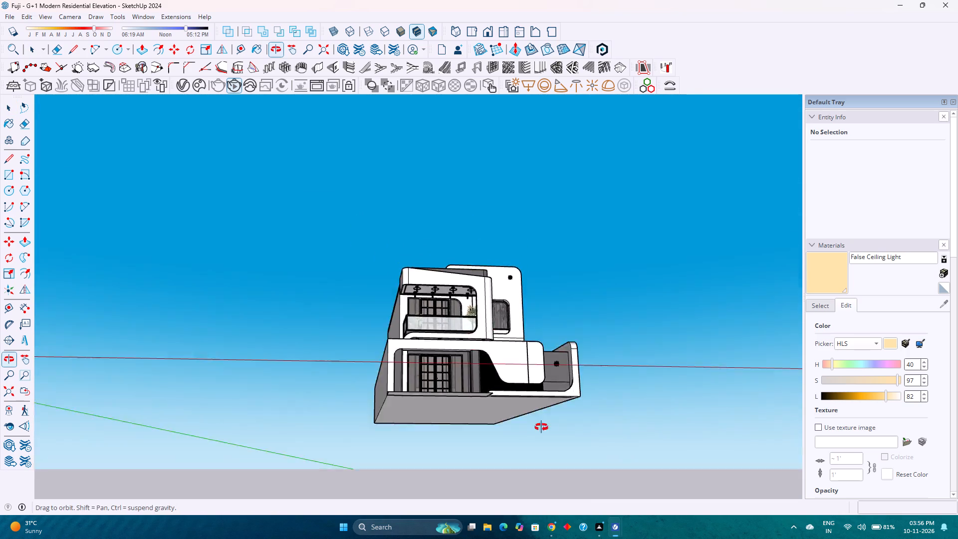
{"action": "middle_click_drag", "start_coordinate": [541, 427], "coordinate": [513, 362]}
{"action": "middle_click", "coordinate": [513, 362]}
{"action": "scroll", "coordinate": [468, 380], "scroll_direction": "up", "scroll_amount": 3}
{"action": "middle_click_drag", "start_coordinate": [452, 374], "coordinate": [544, 290]}
{"action": "middle_click", "coordinate": [544, 290]}
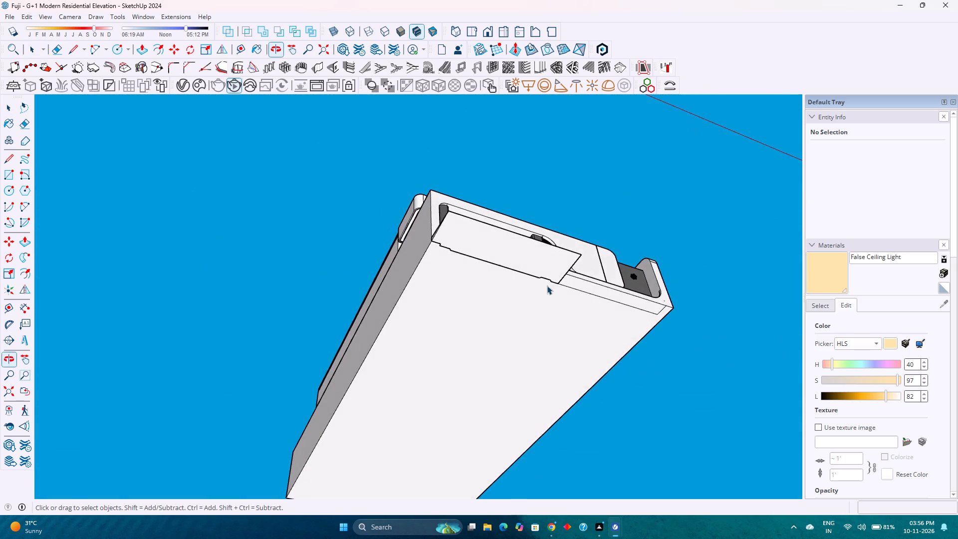
{"action": "scroll", "coordinate": [549, 281], "scroll_direction": "up", "scroll_amount": 5}
{"action": "left_click", "coordinate": [613, 298]}
{"action": "double_click", "coordinate": [613, 299]}
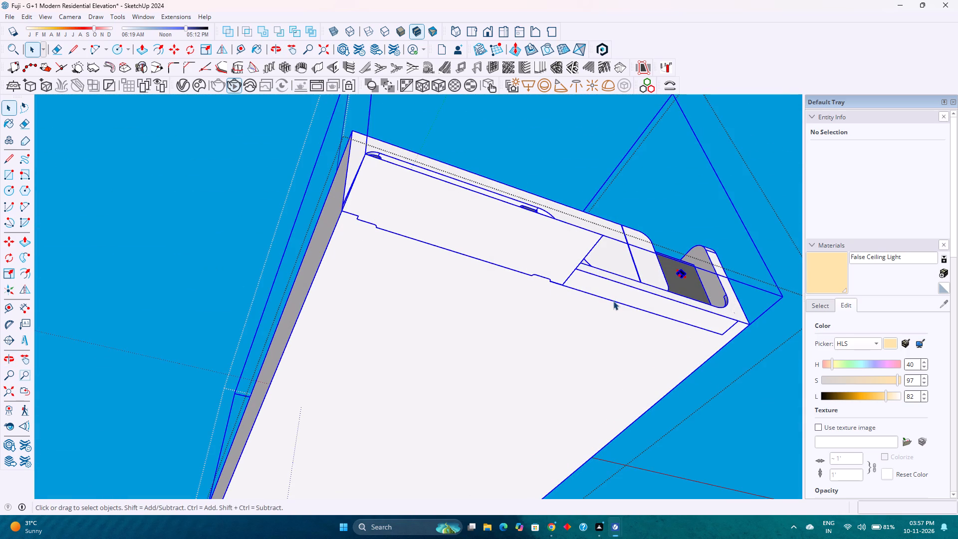
{"action": "double_click", "coordinate": [614, 305]}
{"action": "left_click", "coordinate": [614, 302]}
{"action": "double_click", "coordinate": [614, 302]}
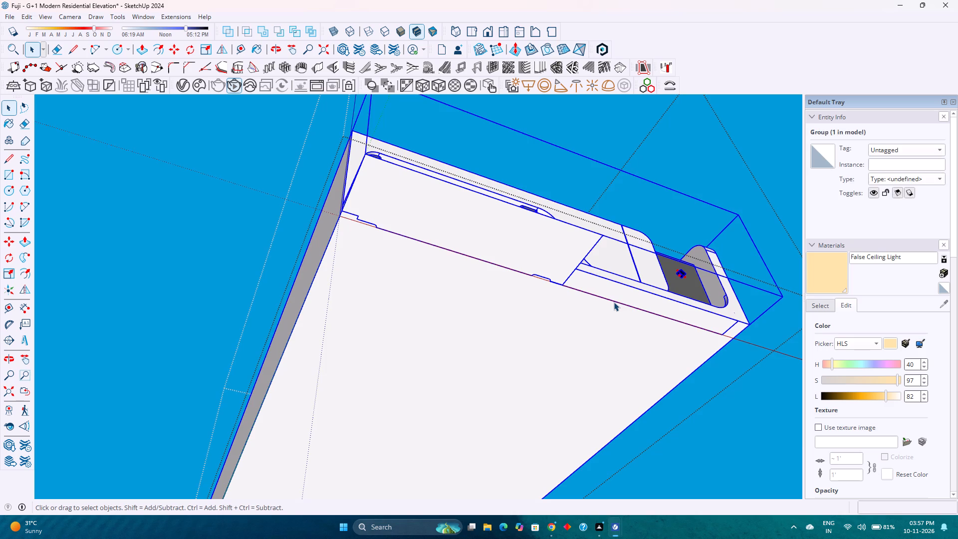
{"action": "left_click", "coordinate": [614, 301]}
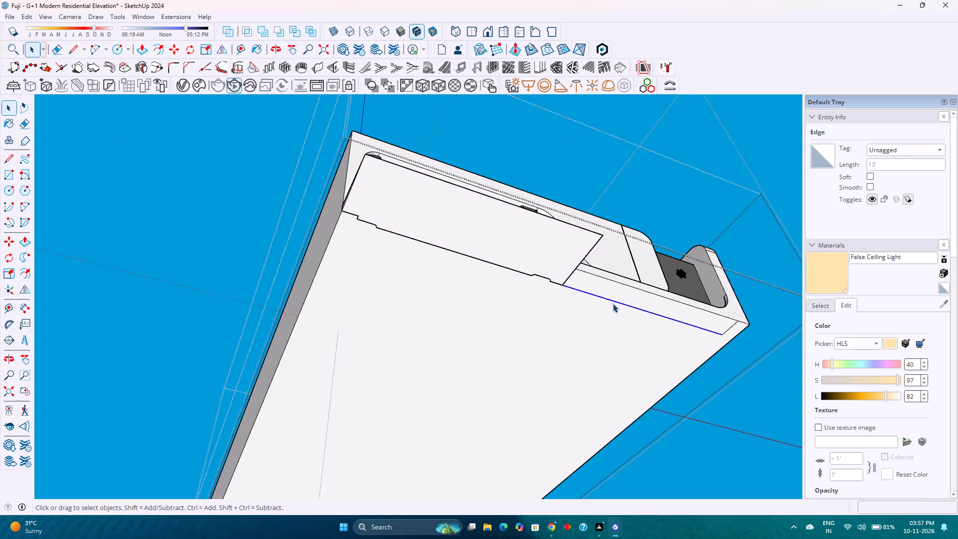
{"action": "key", "text": "Delete"}
Delete the short leftover edge at the outer corner of the base's underside.
{"action": "left_click", "coordinate": [729, 328]}
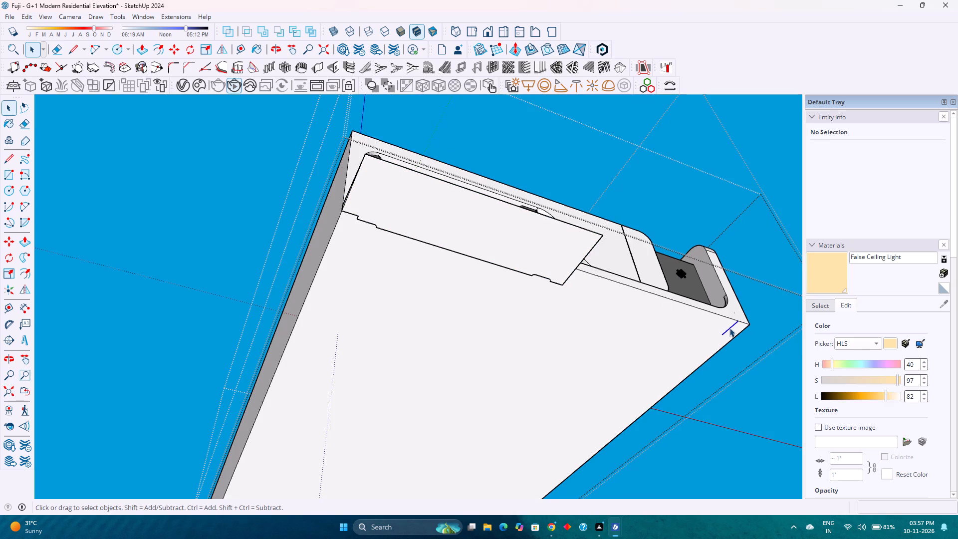
{"action": "key", "text": "Delete"}
Hide the base's underside face and delete the small stray edge behind it near the outer corner.
{"action": "scroll", "coordinate": [732, 320], "scroll_direction": "up", "scroll_amount": 6}
{"action": "left_click", "coordinate": [724, 330]}
{"action": "right_click", "coordinate": [724, 330]}
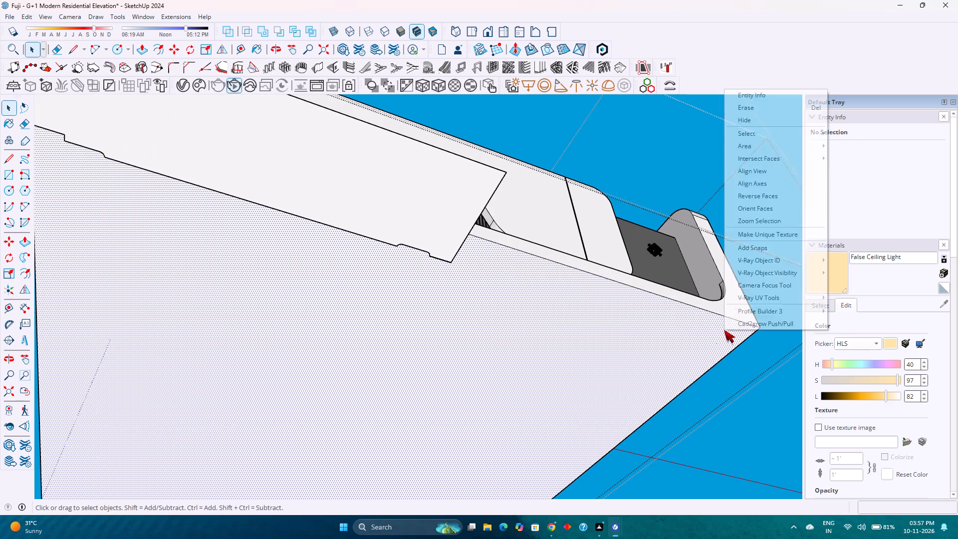
{"action": "left_click", "coordinate": [737, 117]}
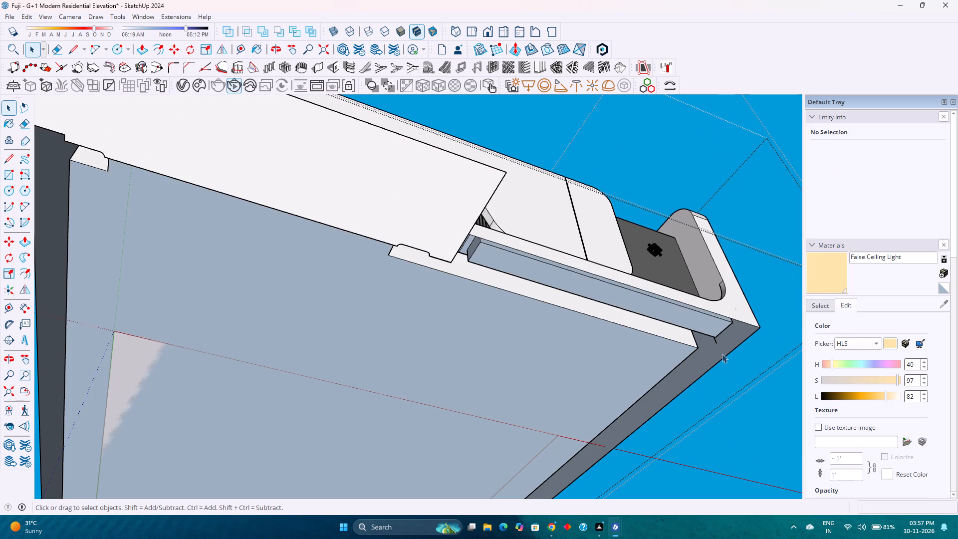
{"action": "left_click", "coordinate": [717, 343]}
{"action": "key", "text": "Delete"}
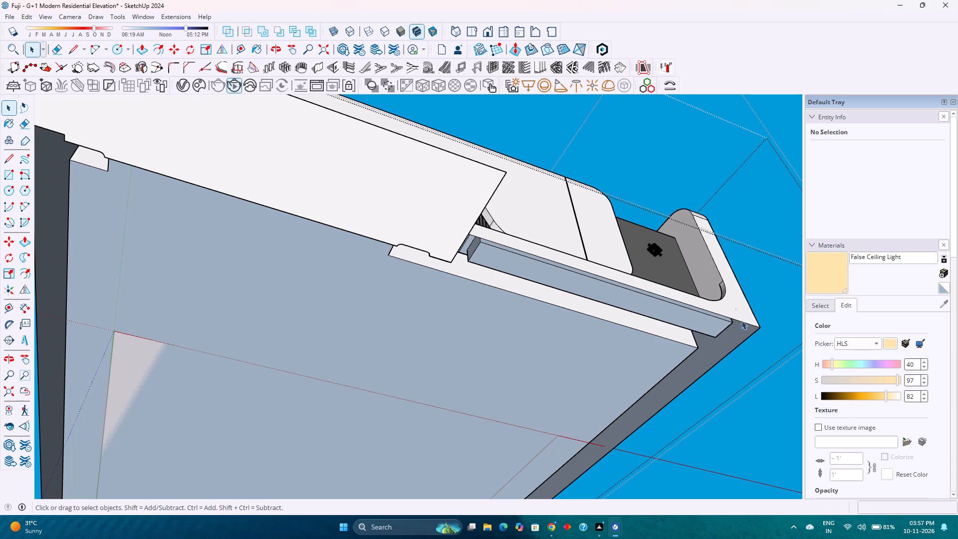
Hide the base's front face at the outer corner and delete the tiny stray edge beside the corner.
{"action": "left_click", "coordinate": [748, 316]}
{"action": "right_click", "coordinate": [748, 316]}
{"action": "left_click", "coordinate": [815, 103]}
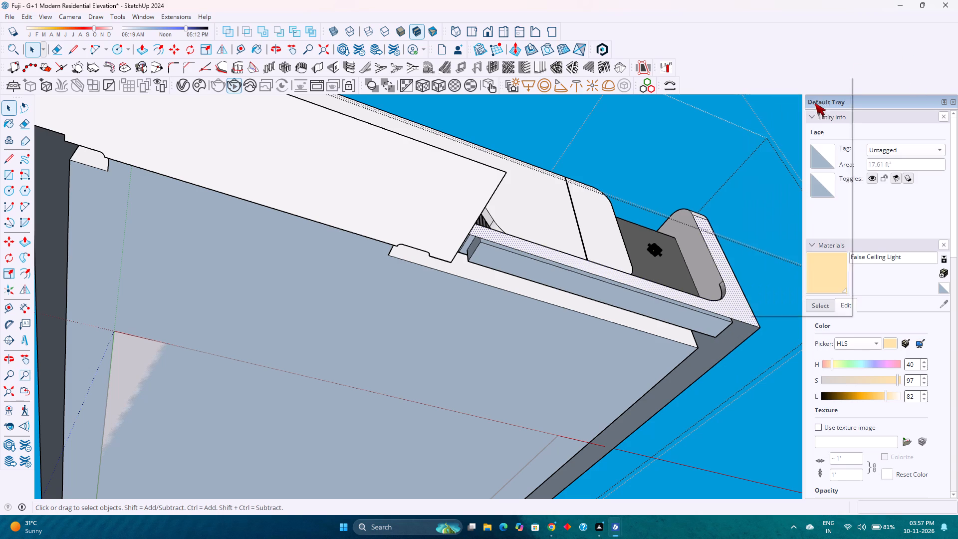
{"action": "left_click", "coordinate": [736, 309]}
{"action": "key", "text": "Delete"}
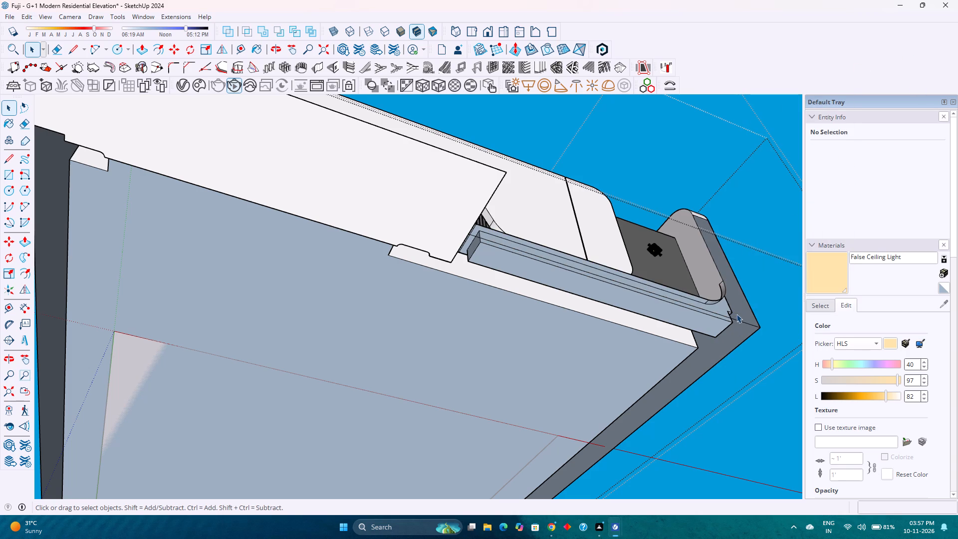
Unhide all the hidden base faces and close the nested base group.
{"action": "scroll", "coordinate": [735, 314], "scroll_direction": "up", "scroll_amount": 12}
{"action": "middle_click_drag", "start_coordinate": [728, 314], "coordinate": [629, 342]}
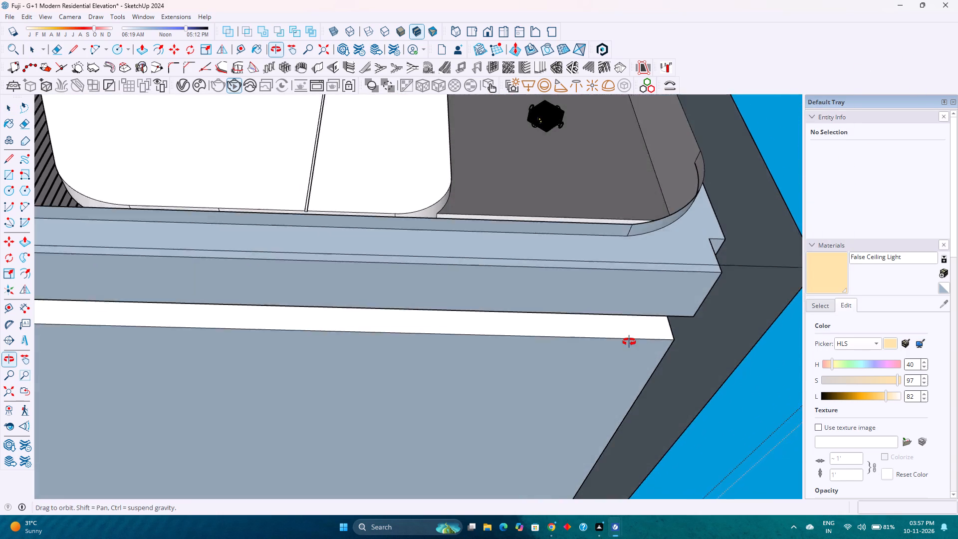
{"action": "middle_click_drag", "start_coordinate": [629, 342], "coordinate": [626, 344]}
{"action": "middle_click", "coordinate": [626, 344]}
{"action": "scroll", "coordinate": [633, 334], "scroll_direction": "down", "scroll_amount": 18}
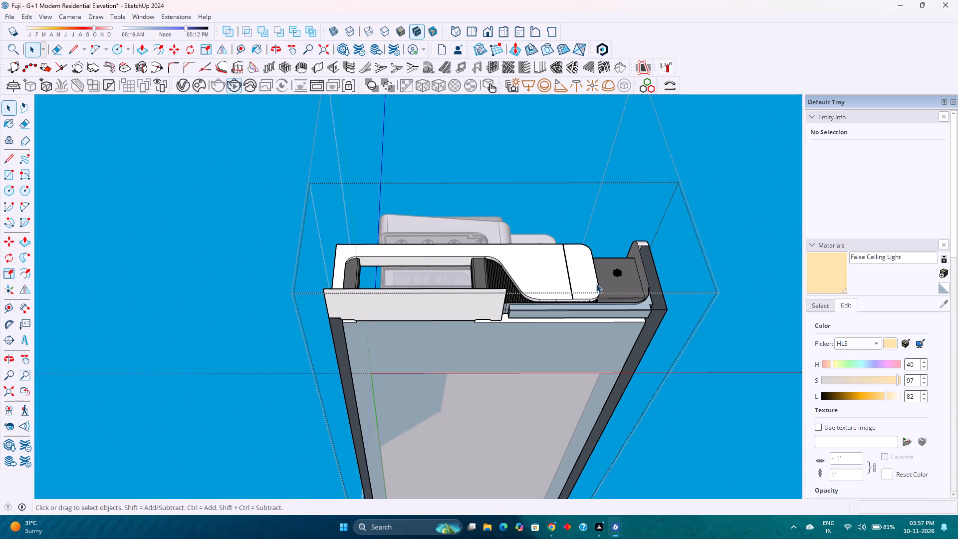
{"action": "left_click", "coordinate": [24, 15]}
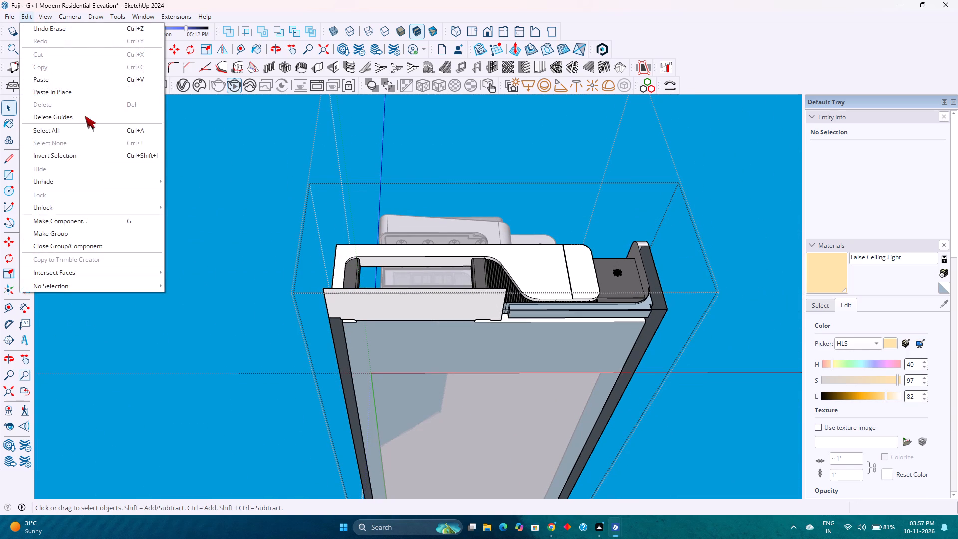
{"action": "left_click", "coordinate": [194, 208]}
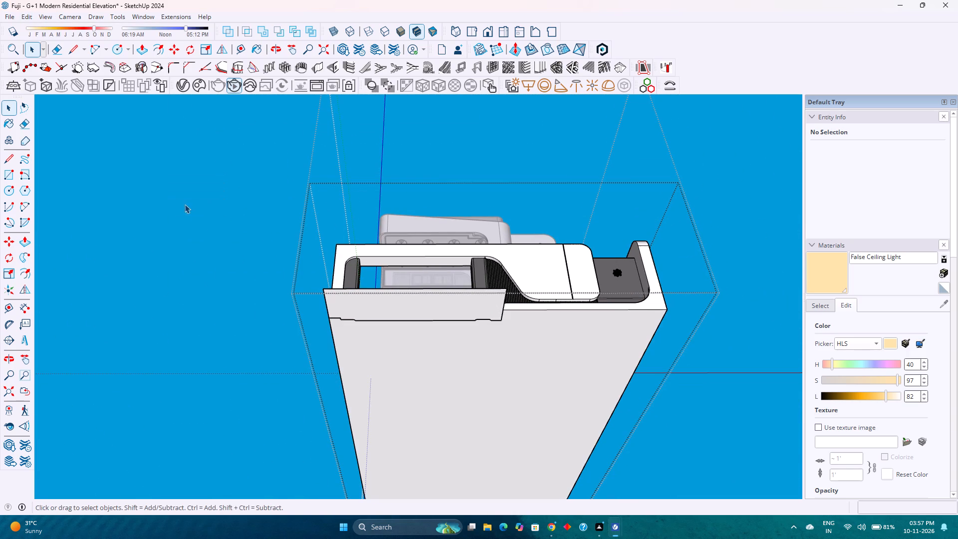
{"action": "left_click", "coordinate": [731, 186]}
Save the model.
{"action": "middle_click_drag", "start_coordinate": [681, 196], "coordinate": [689, 218]}
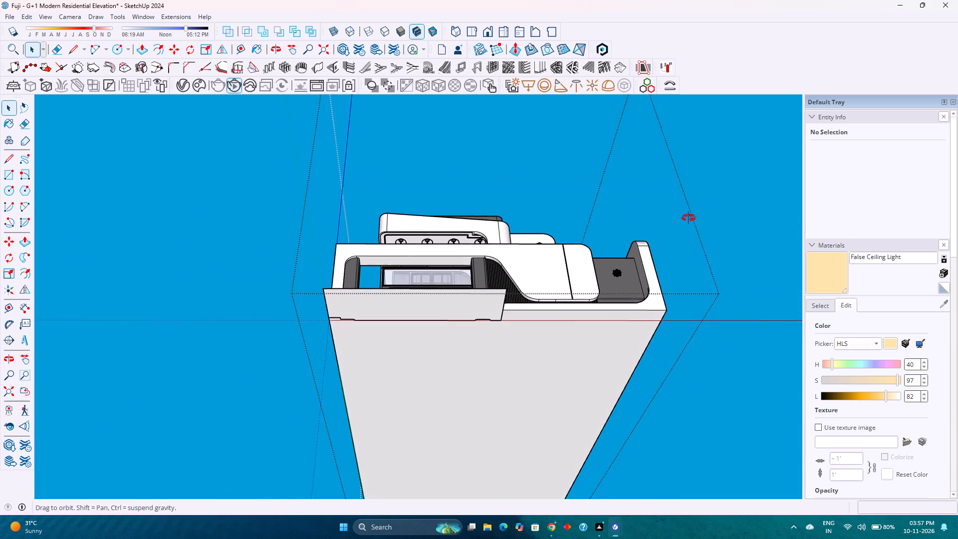
{"action": "middle_click_drag", "start_coordinate": [689, 218], "coordinate": [667, 321]}
{"action": "middle_click", "coordinate": [667, 321]}
{"action": "scroll", "coordinate": [633, 278], "scroll_direction": "down", "scroll_amount": 5}
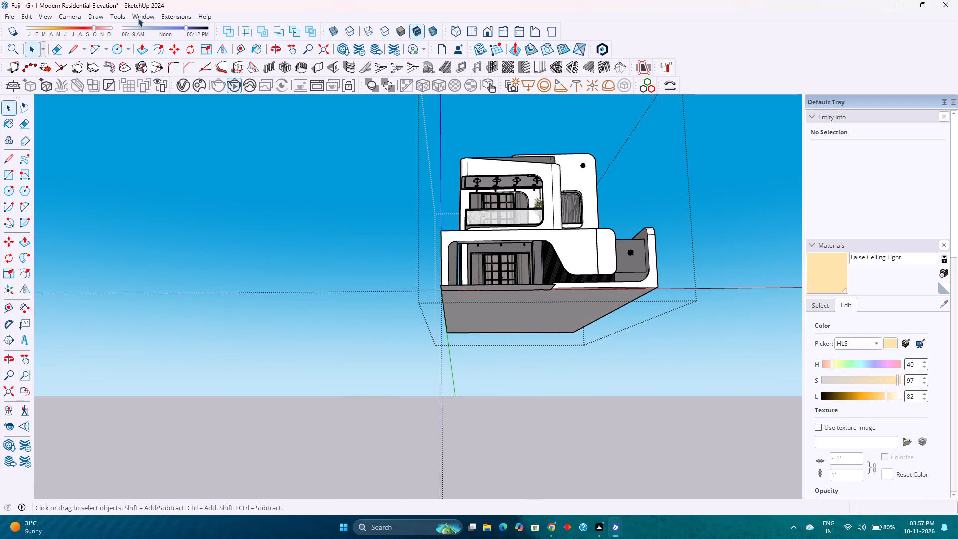
{"action": "left_click", "coordinate": [11, 15]}
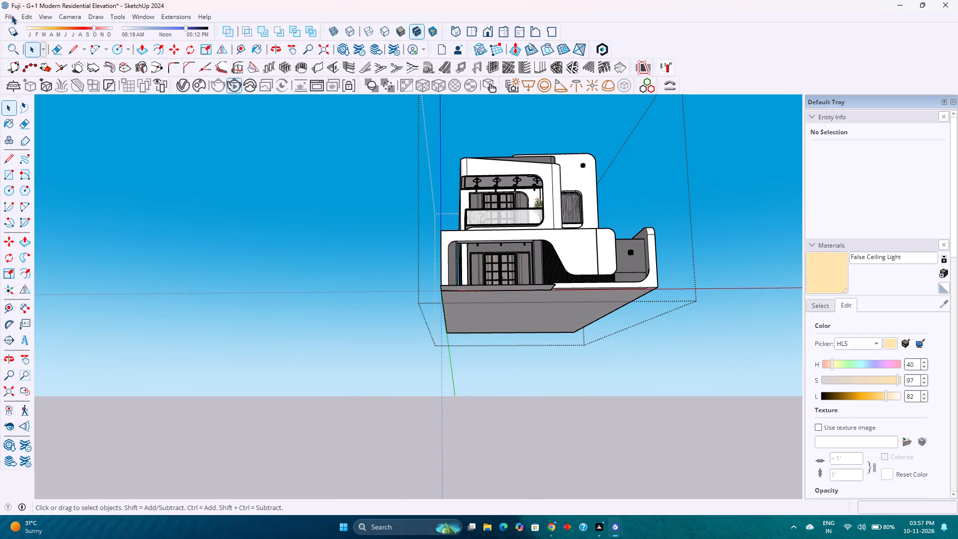
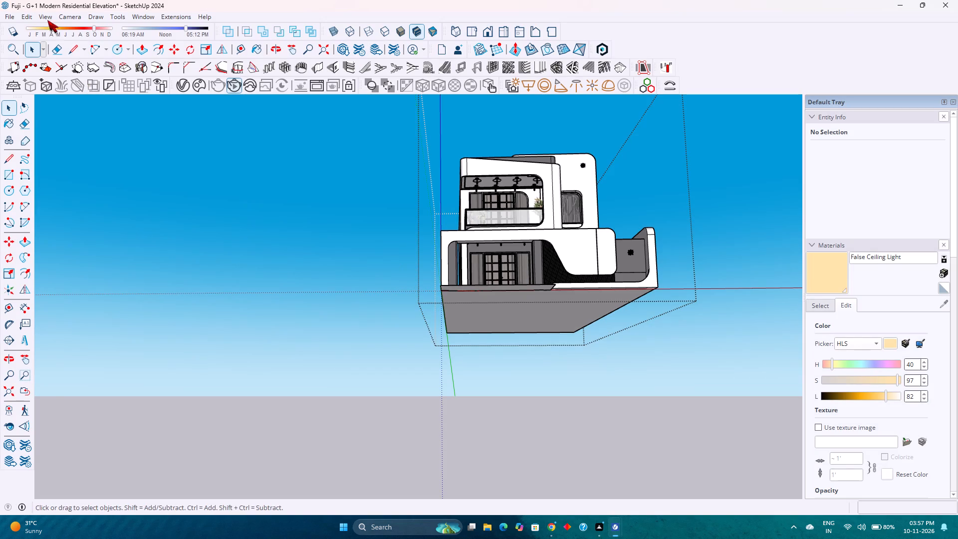
Save the model.
{"action": "left_click", "coordinate": [11, 18]}
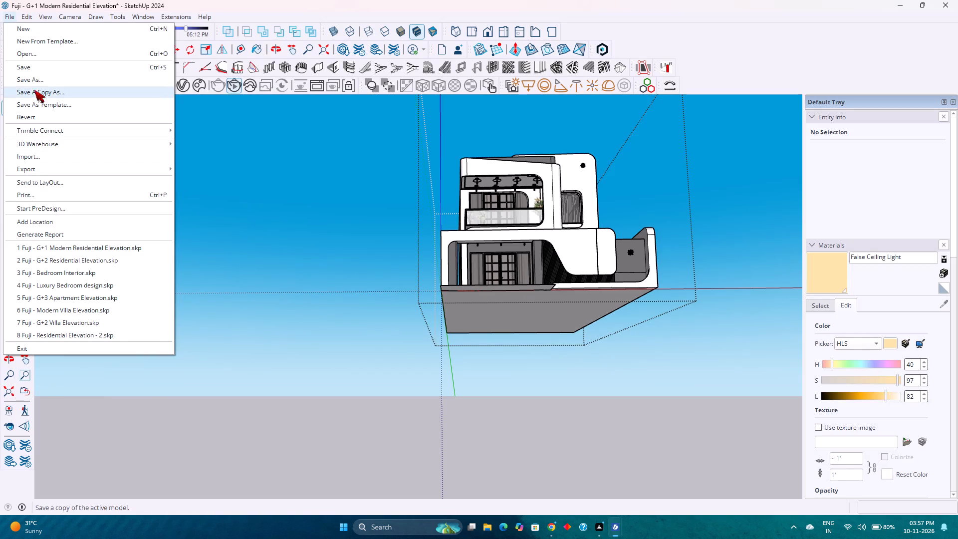
{"action": "left_click", "coordinate": [33, 68]}
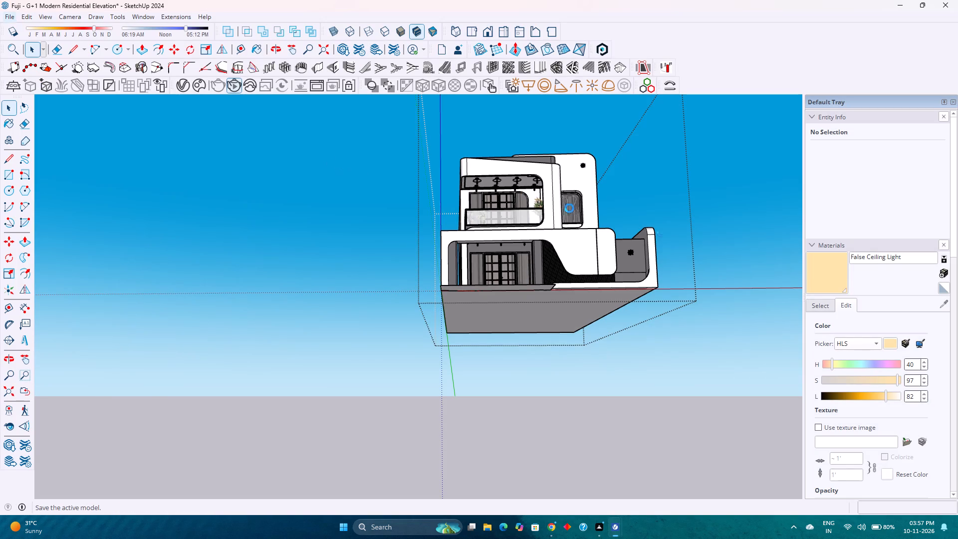
{"action": "left_click", "coordinate": [736, 253]}
{"action": "left_click", "coordinate": [682, 247]}
{"action": "left_click", "coordinate": [688, 242]}
{"action": "left_click", "coordinate": [688, 232]}
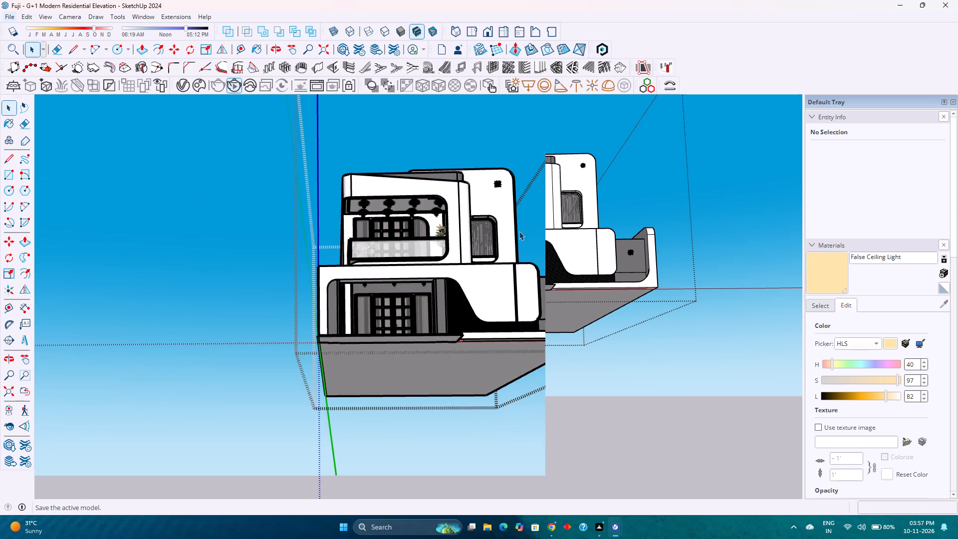
Inspect the house's front elevation from low and high angles, ending close on the balcony and ground-floor porch.
{"action": "scroll", "coordinate": [667, 207], "scroll_direction": "up", "scroll_amount": 7}
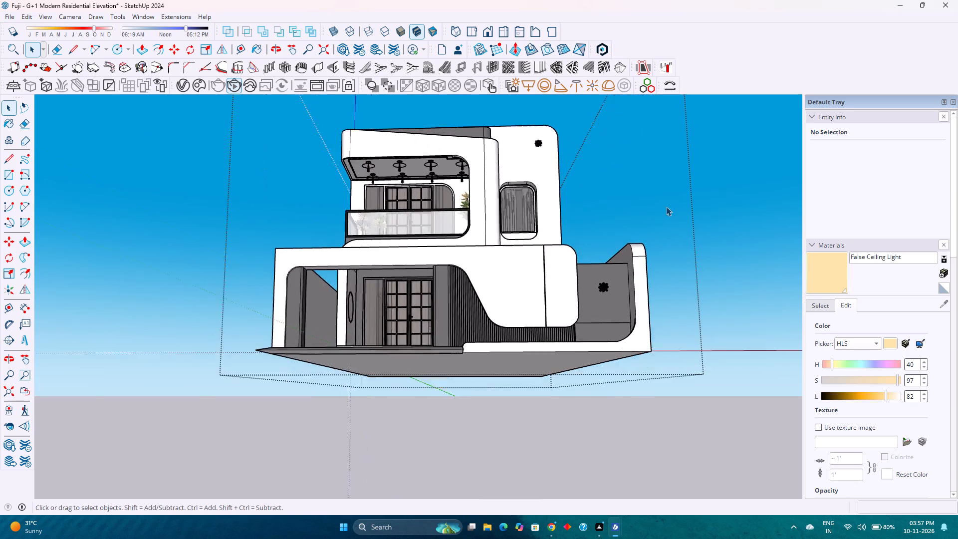
{"action": "scroll", "coordinate": [666, 207], "scroll_direction": "up", "scroll_amount": 3}
{"action": "middle_click_drag", "start_coordinate": [485, 235], "coordinate": [508, 291]}
{"action": "middle_click", "coordinate": [508, 291]}
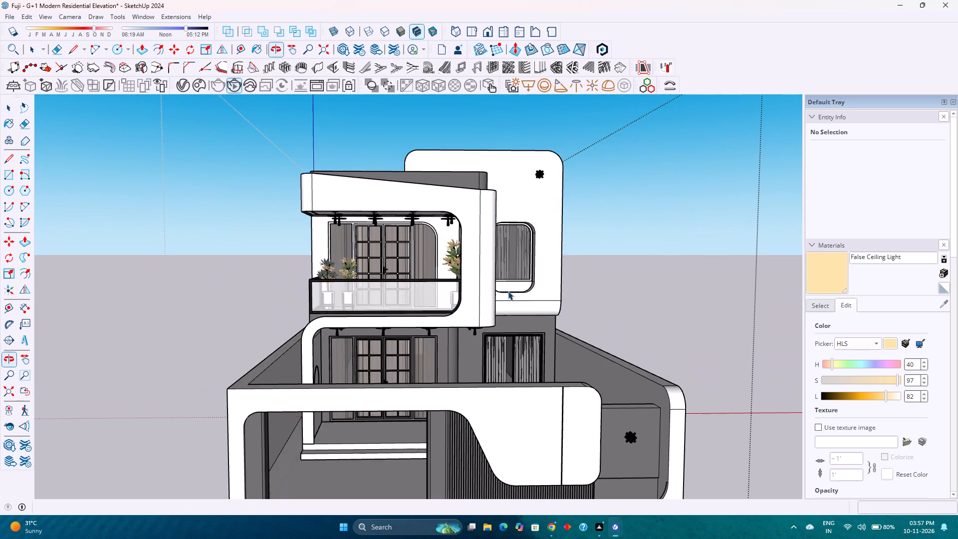
{"action": "scroll", "coordinate": [508, 291], "scroll_direction": "down", "scroll_amount": 8}
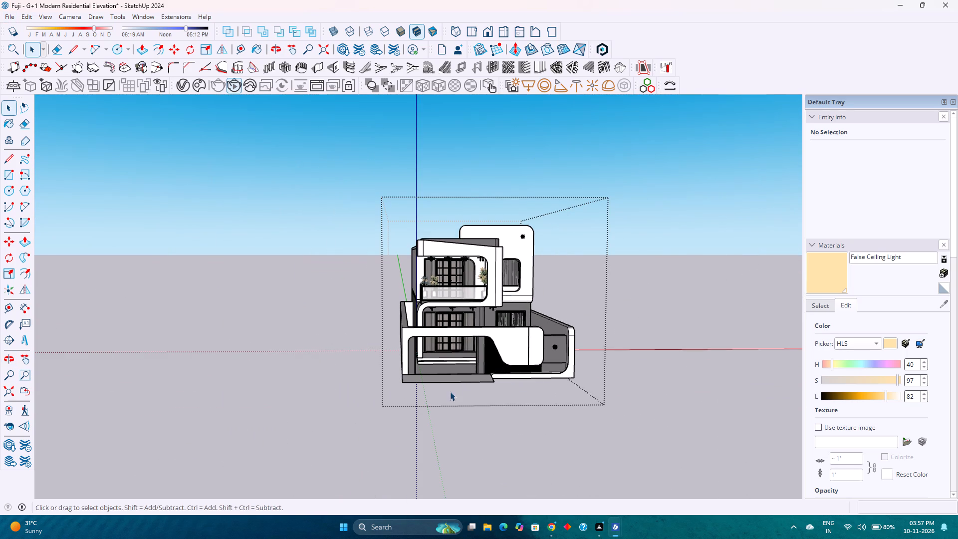
{"action": "scroll", "coordinate": [513, 379], "scroll_direction": "up", "scroll_amount": 2}
{"action": "middle_click_drag", "start_coordinate": [515, 379], "coordinate": [481, 344]}
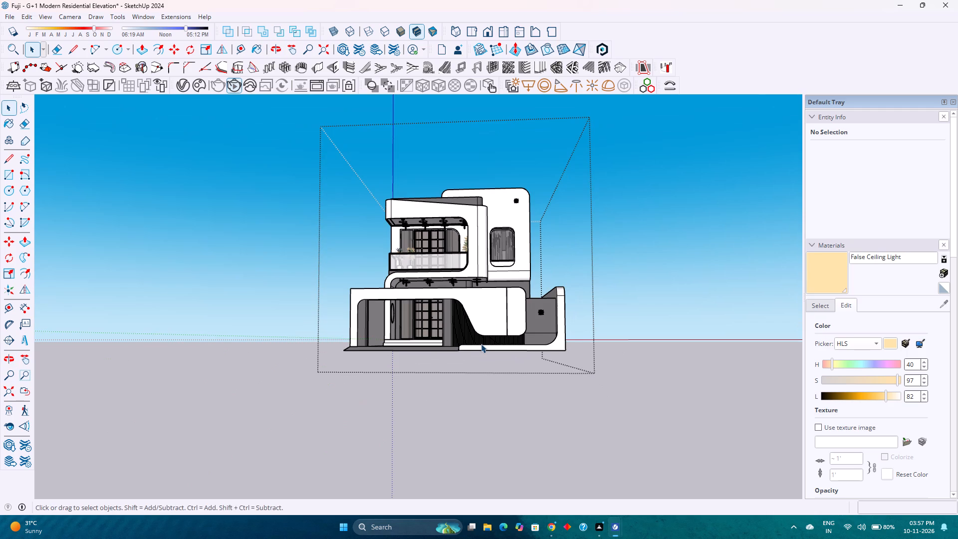
{"action": "scroll", "coordinate": [481, 344], "scroll_direction": "up", "scroll_amount": 6}
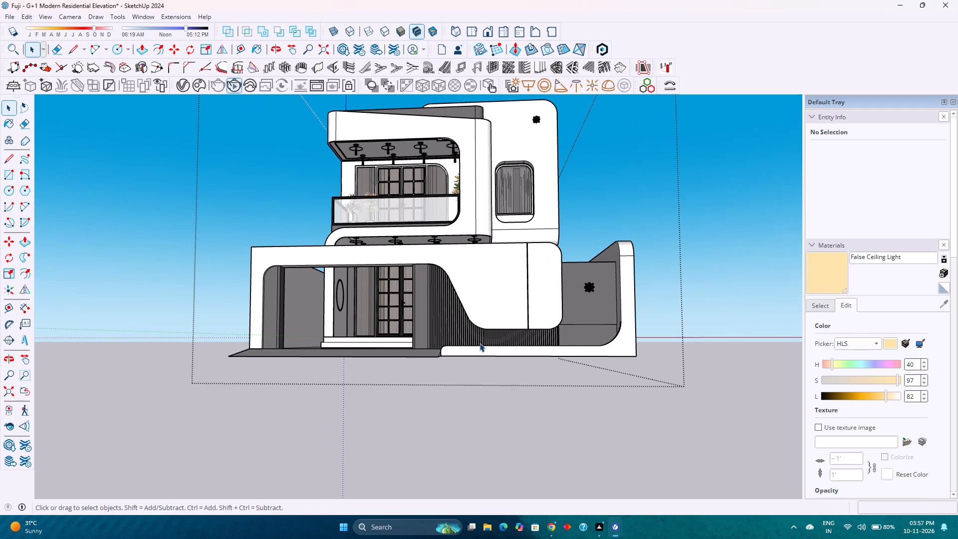
{"action": "middle_click_drag", "start_coordinate": [399, 342], "coordinate": [420, 344]}
{"action": "middle_click", "coordinate": [420, 344]}
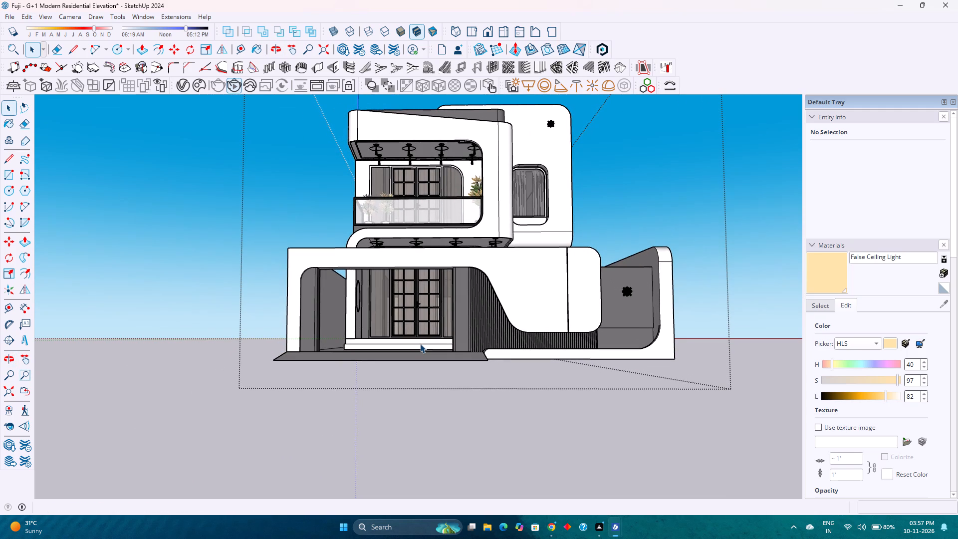
{"action": "scroll", "coordinate": [426, 329], "scroll_direction": "up", "scroll_amount": 2}
{"action": "middle_click_drag", "start_coordinate": [426, 329], "coordinate": [440, 405]}
{"action": "scroll", "coordinate": [440, 391], "scroll_direction": "down", "scroll_amount": 3}
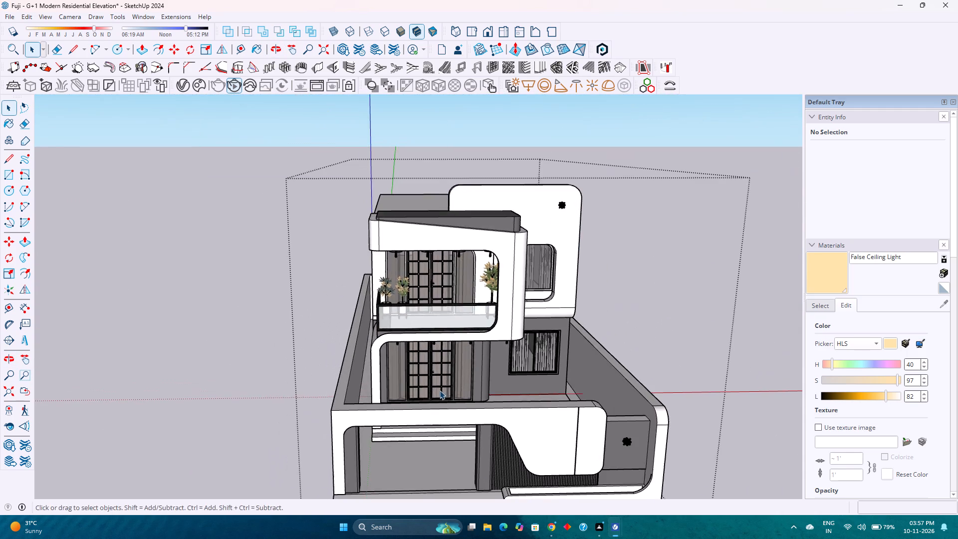
{"action": "middle_click_drag", "start_coordinate": [440, 395], "coordinate": [437, 464]}
{"action": "middle_click_drag", "start_coordinate": [437, 469], "coordinate": [437, 474]}
{"action": "scroll", "coordinate": [465, 452], "scroll_direction": "up", "scroll_amount": 8}
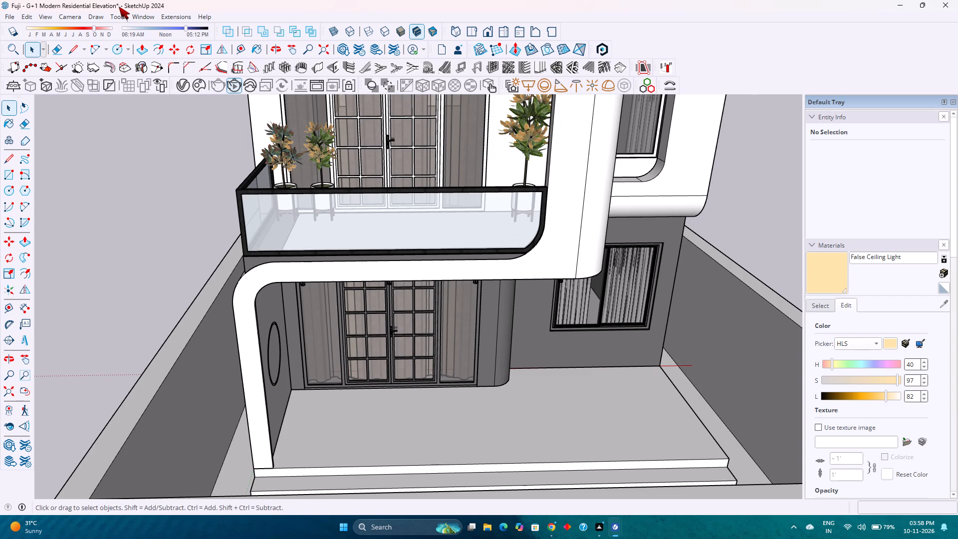
Open 3D Warehouse and look through the potted plants models.
{"action": "left_click", "coordinate": [141, 16]}
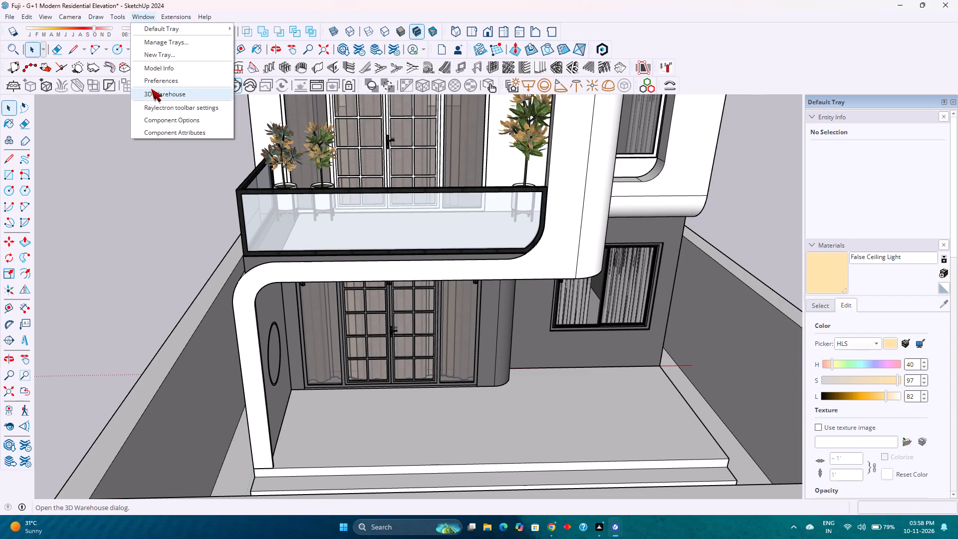
{"action": "left_click", "coordinate": [152, 89]}
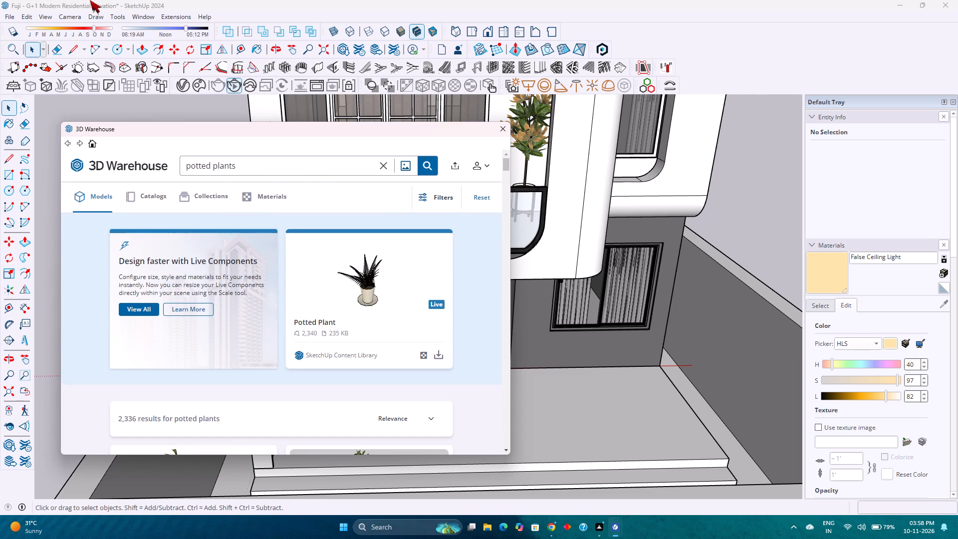
{"action": "scroll", "coordinate": [238, 267], "scroll_direction": "down", "scroll_amount": 3}
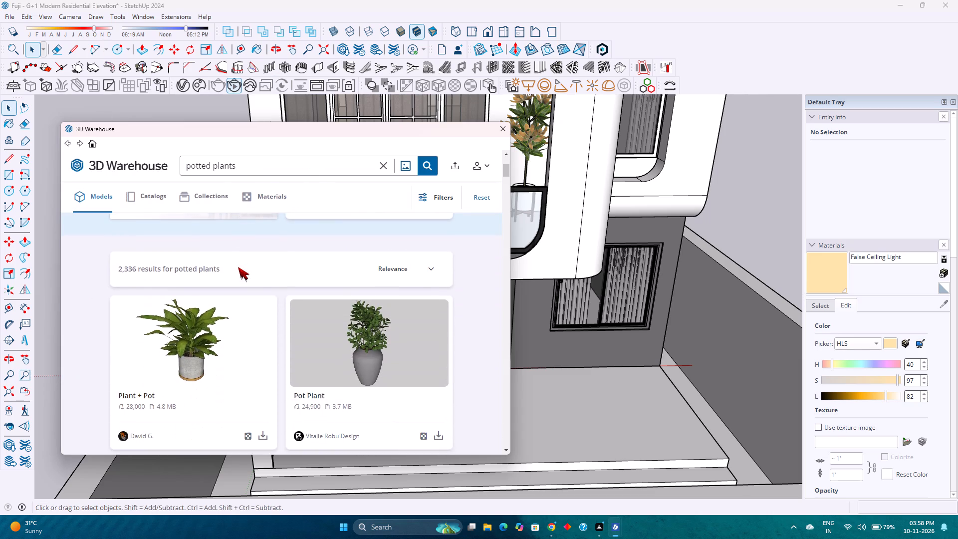
{"action": "scroll", "coordinate": [238, 267], "scroll_direction": "down", "scroll_amount": 8}
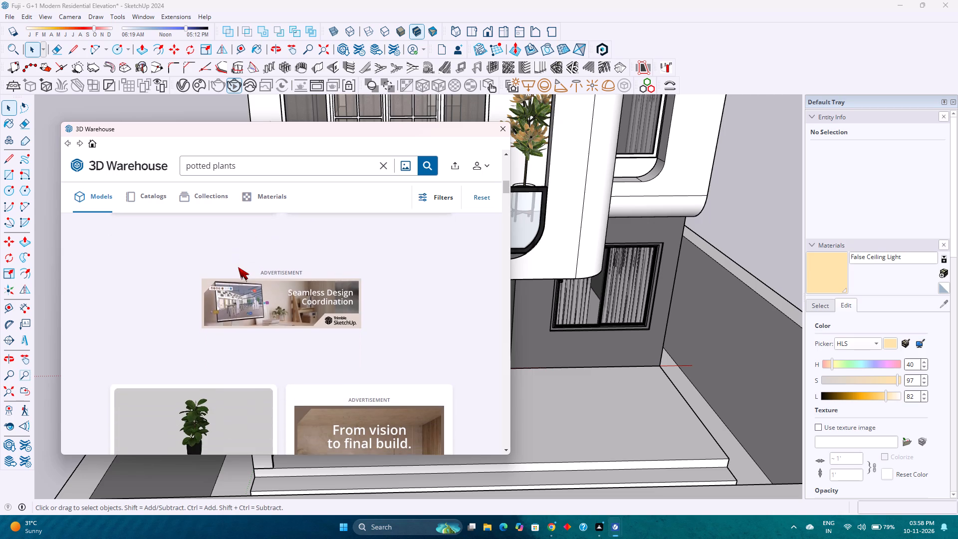
{"action": "scroll", "coordinate": [238, 267], "scroll_direction": "down", "scroll_amount": 3}
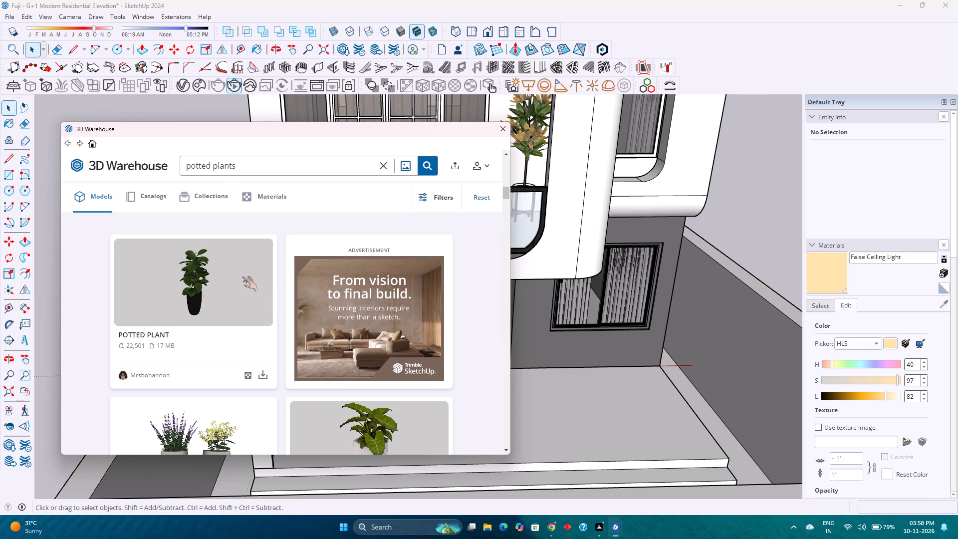
{"action": "scroll", "coordinate": [242, 277], "scroll_direction": "down", "scroll_amount": 2}
Search 3D Warehouse for "garden plants".
{"action": "left_click", "coordinate": [214, 165]}
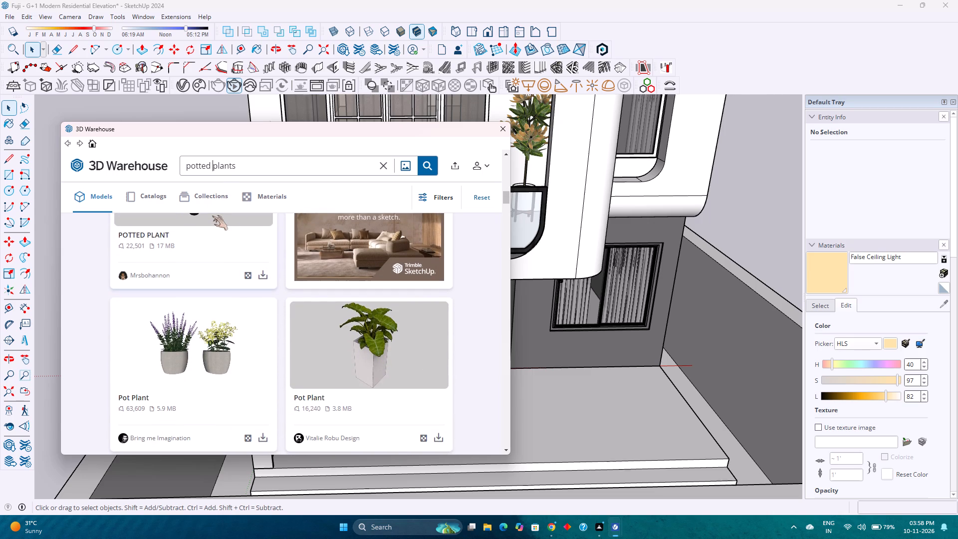
{"action": "key", "text": "BackSpace"}
{"action": "key", "text": "BackSpace"}
{"action": "key", "text": "BackSpace"}
{"action": "key", "text": "BackSpace"}
{"action": "key", "text": "BackSpace"}
{"action": "key", "text": "BackSpace"}
{"action": "key", "text": "BackSpace"}
{"action": "key", "text": "BackSpace"}
{"action": "key", "text": "BackSpace"}
{"action": "key", "text": "BackSpace"}
{"action": "key", "text": "BackSpace"}
{"action": "key", "text": "BackSpace"}
{"action": "key", "text": "BackSpace"}
{"action": "key", "text": "BackSpace"}
{"action": "type", "text": "garden"}
{"action": "key", "text": "space"}
{"action": "key", "text": "Return"}
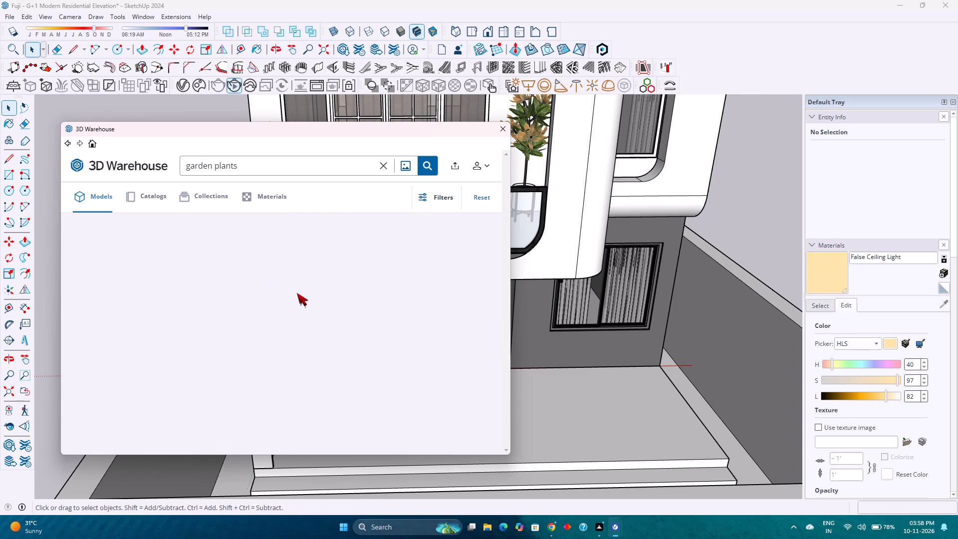
Look through the garden plants search results for a flowering plant suited to the front planter.
{"action": "scroll", "coordinate": [344, 303], "scroll_direction": "up", "scroll_amount": 4}
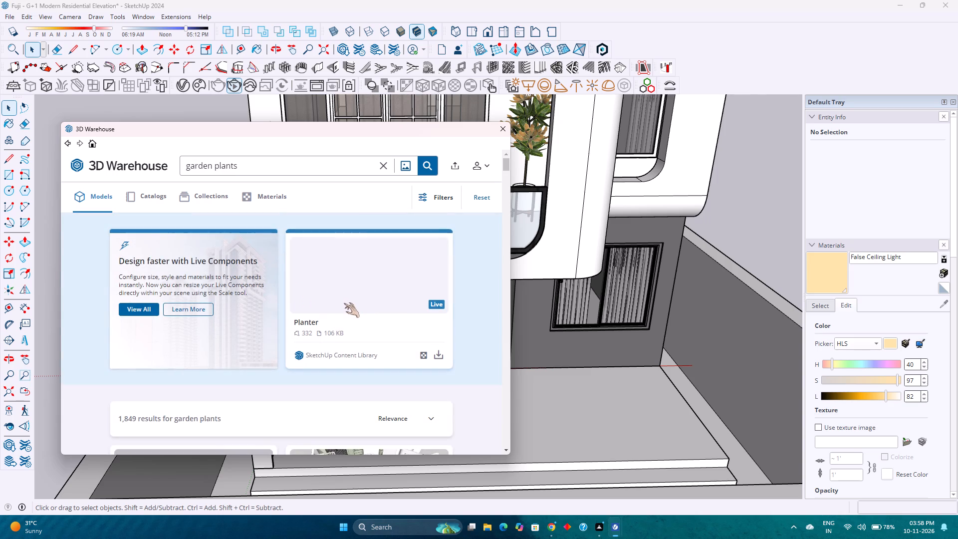
{"action": "scroll", "coordinate": [317, 305], "scroll_direction": "down", "scroll_amount": 5}
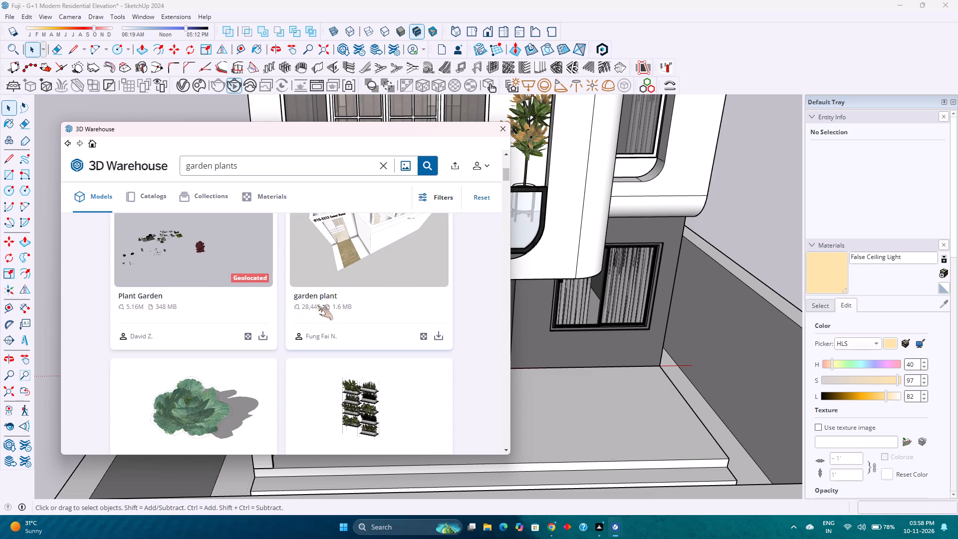
{"action": "scroll", "coordinate": [317, 305], "scroll_direction": "down", "scroll_amount": 6}
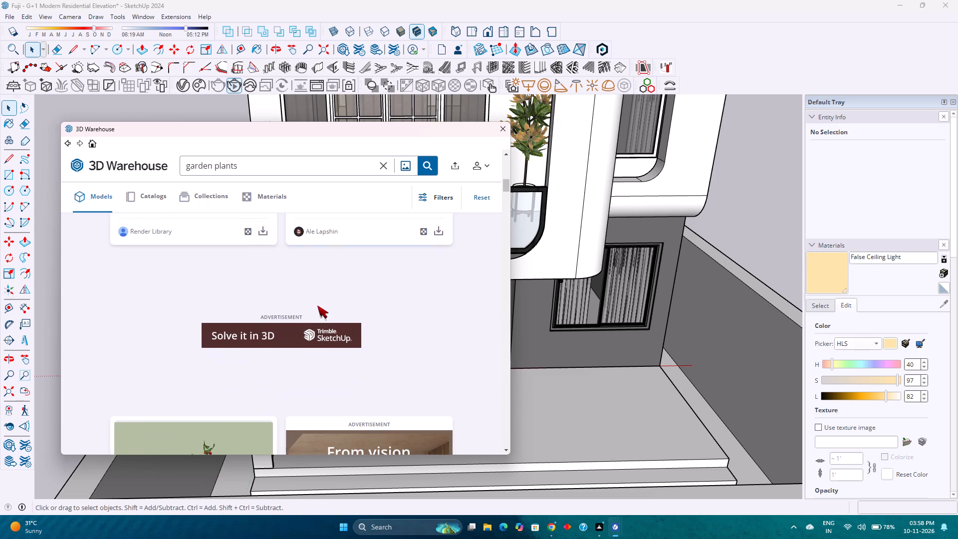
{"action": "scroll", "coordinate": [317, 305], "scroll_direction": "down", "scroll_amount": 9}
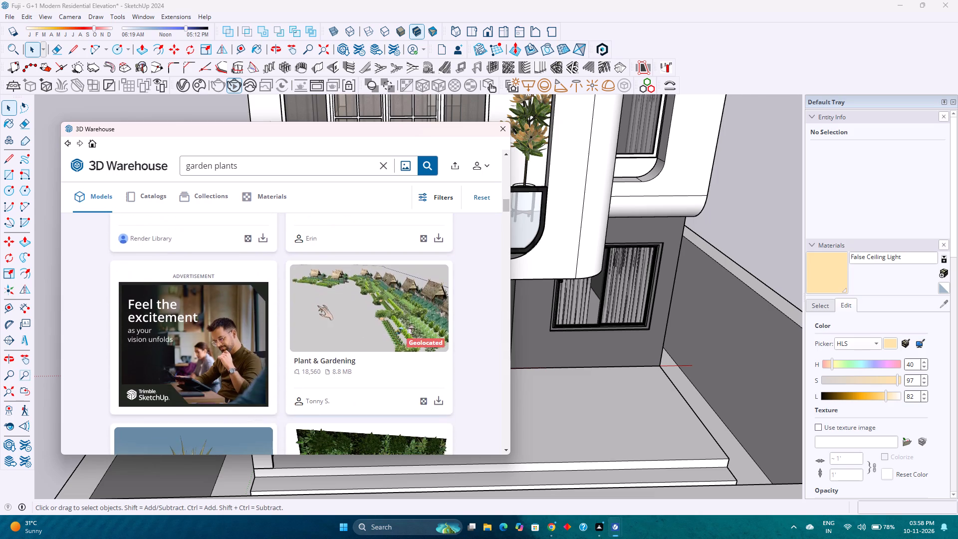
{"action": "scroll", "coordinate": [317, 305], "scroll_direction": "down", "scroll_amount": 8}
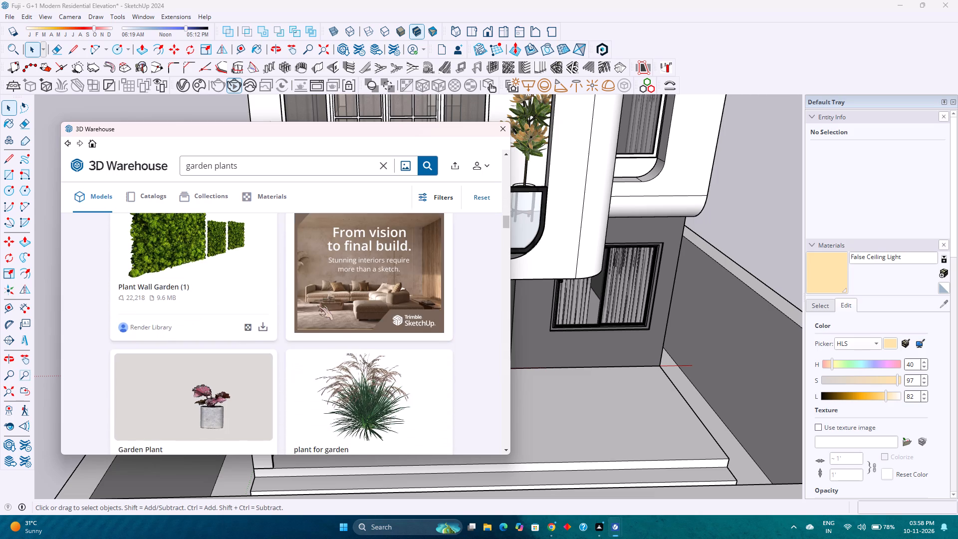
{"action": "scroll", "coordinate": [317, 305], "scroll_direction": "down", "scroll_amount": 6}
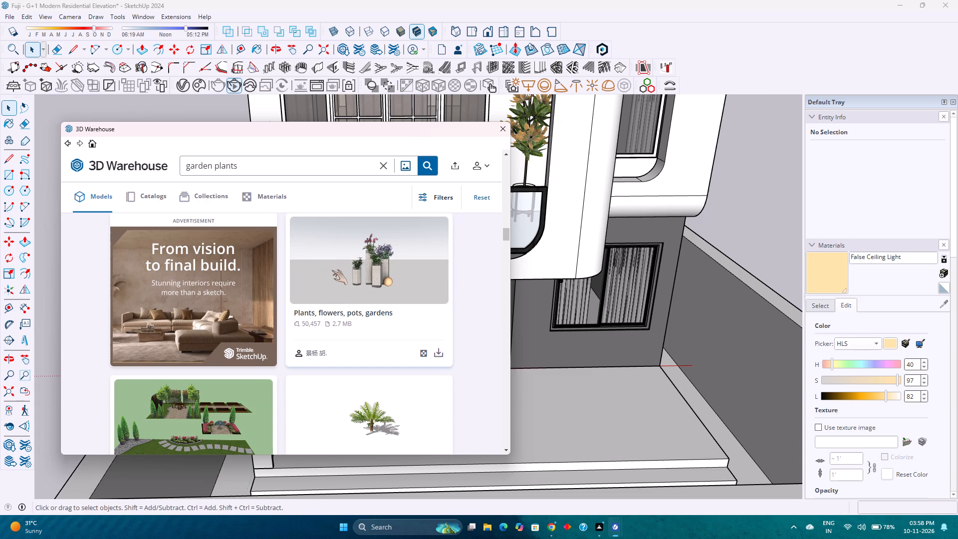
{"action": "scroll", "coordinate": [334, 285], "scroll_direction": "down", "scroll_amount": 9}
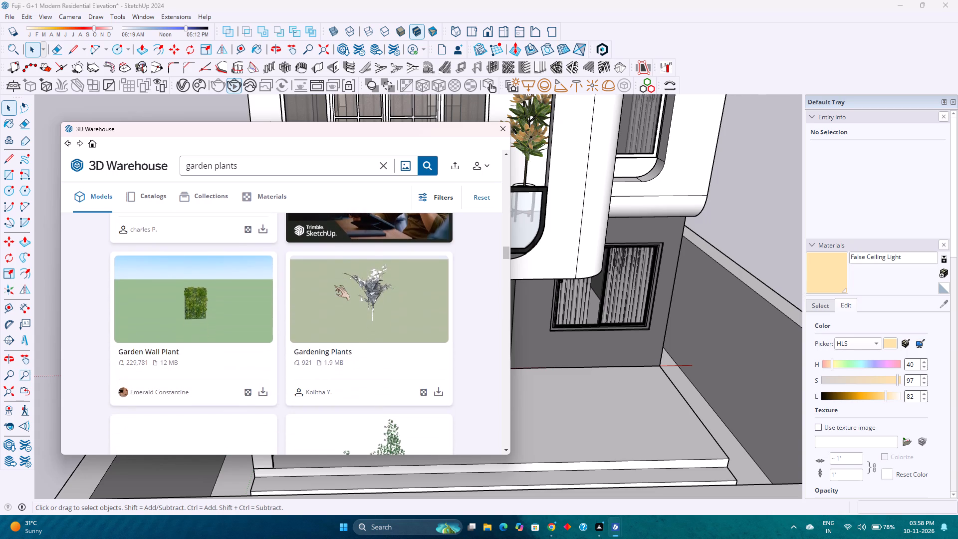
{"action": "scroll", "coordinate": [334, 285], "scroll_direction": "down", "scroll_amount": 3}
{"action": "scroll", "coordinate": [334, 285], "scroll_direction": "up", "scroll_amount": 1}
{"action": "scroll", "coordinate": [334, 285], "scroll_direction": "down", "scroll_amount": 1}
{"action": "scroll", "coordinate": [334, 285], "scroll_direction": "up", "scroll_amount": 1}
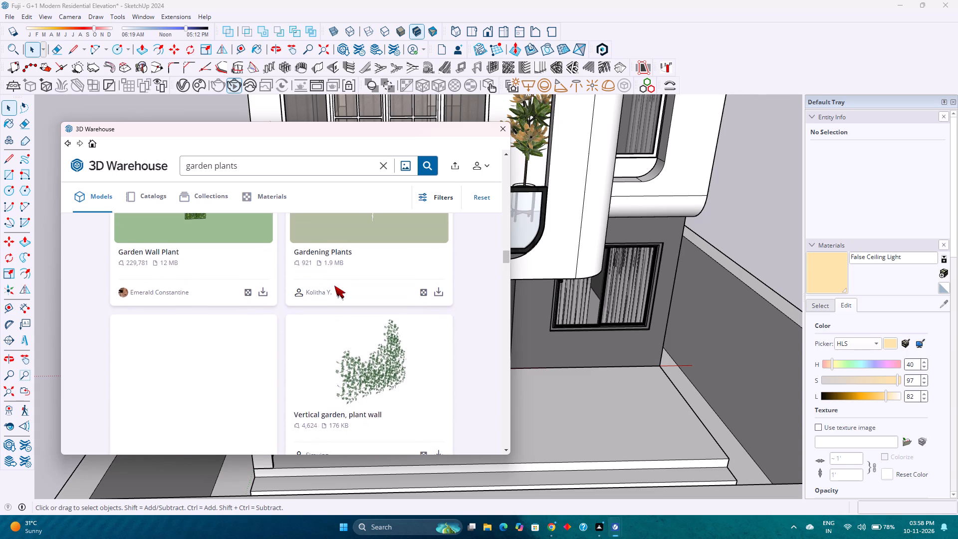
{"action": "scroll", "coordinate": [334, 285], "scroll_direction": "up", "scroll_amount": 2}
{"action": "scroll", "coordinate": [334, 285], "scroll_direction": "down", "scroll_amount": 6}
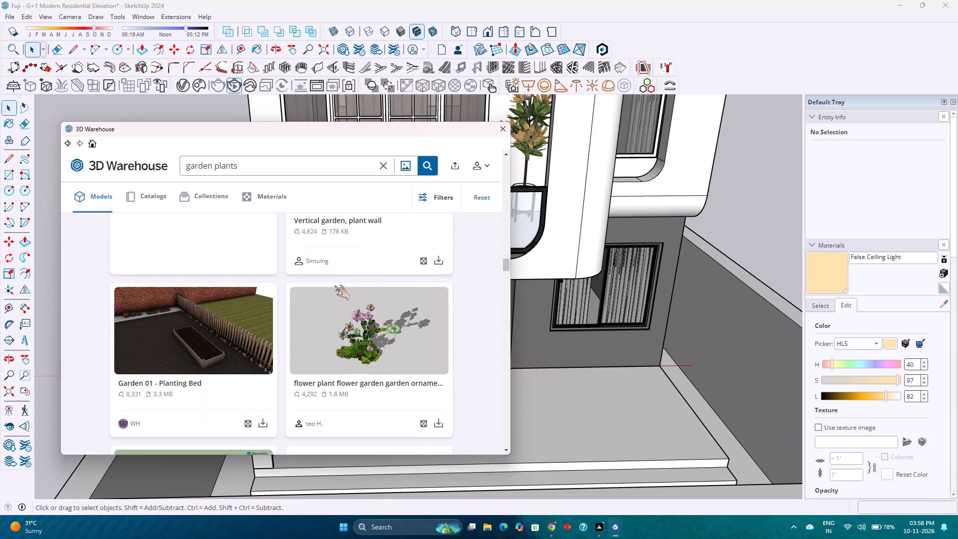
{"action": "scroll", "coordinate": [334, 285], "scroll_direction": "down", "scroll_amount": 2}
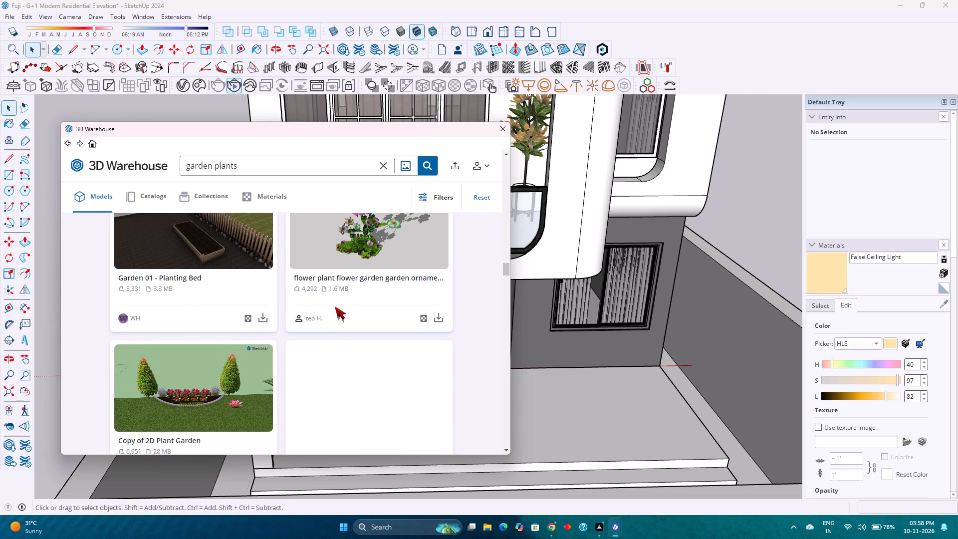
{"action": "scroll", "coordinate": [335, 306], "scroll_direction": "down", "scroll_amount": 8}
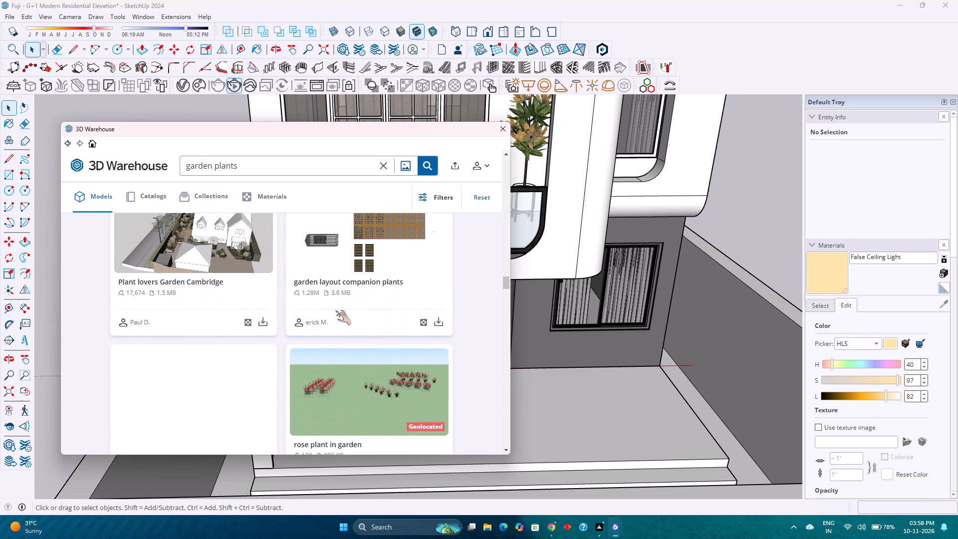
{"action": "scroll", "coordinate": [335, 310], "scroll_direction": "down", "scroll_amount": 8}
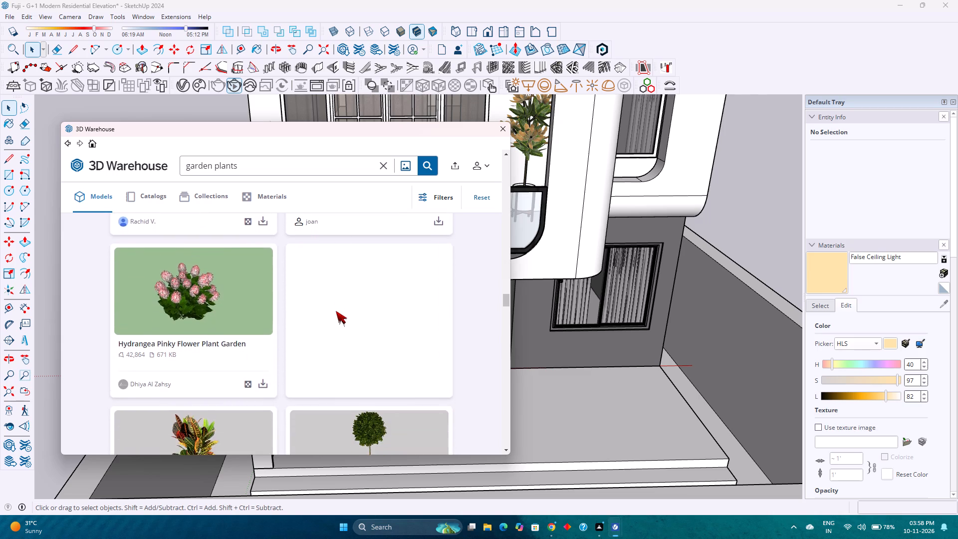
{"action": "scroll", "coordinate": [336, 311], "scroll_direction": "down", "scroll_amount": 4}
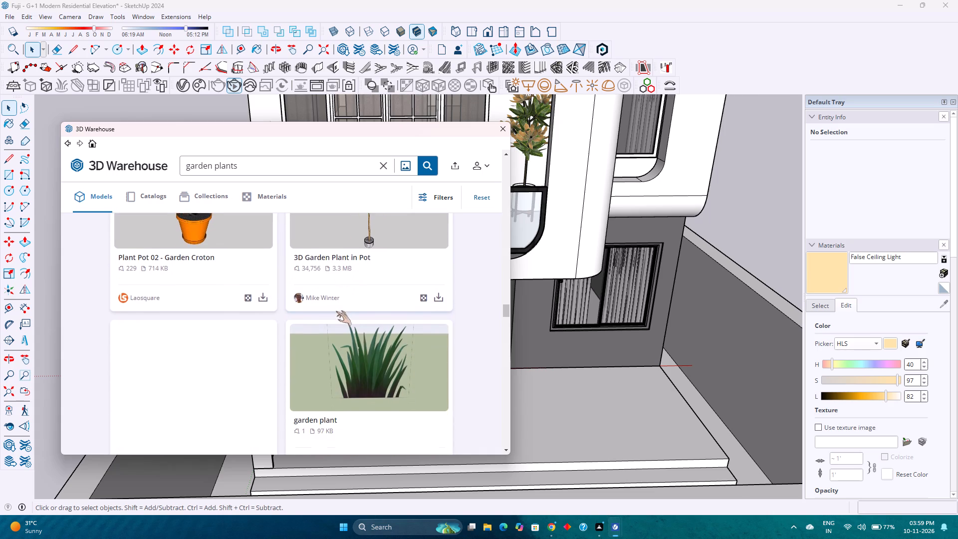
{"action": "scroll", "coordinate": [336, 311], "scroll_direction": "up", "scroll_amount": 4}
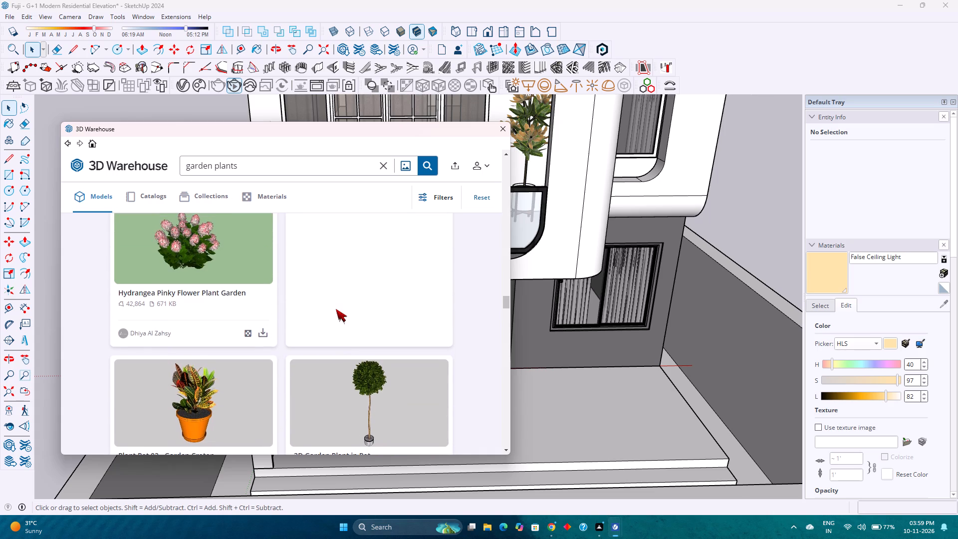
{"action": "scroll", "coordinate": [336, 309], "scroll_direction": "up", "scroll_amount": 5}
{"action": "scroll", "coordinate": [335, 309], "scroll_direction": "down", "scroll_amount": 4}
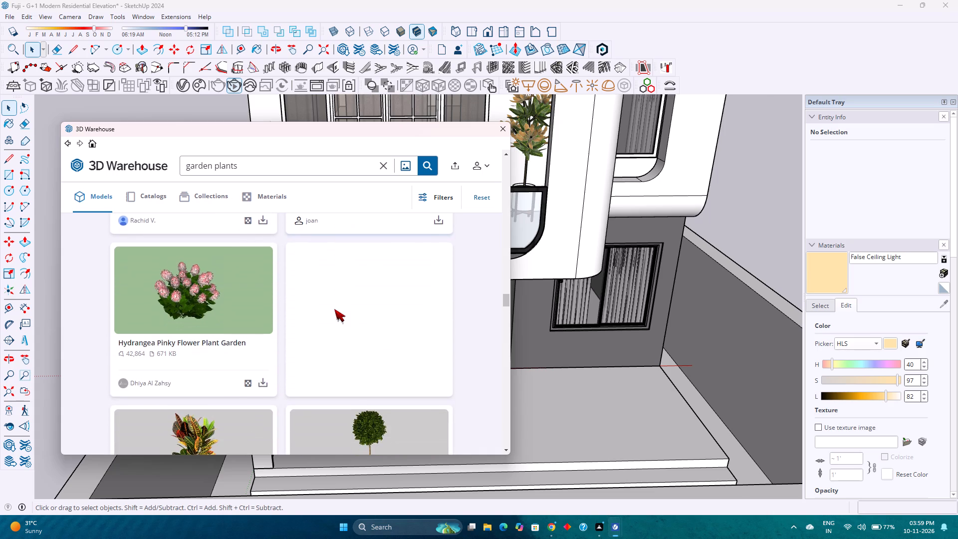
{"action": "scroll", "coordinate": [334, 309], "scroll_direction": "down", "scroll_amount": 8}
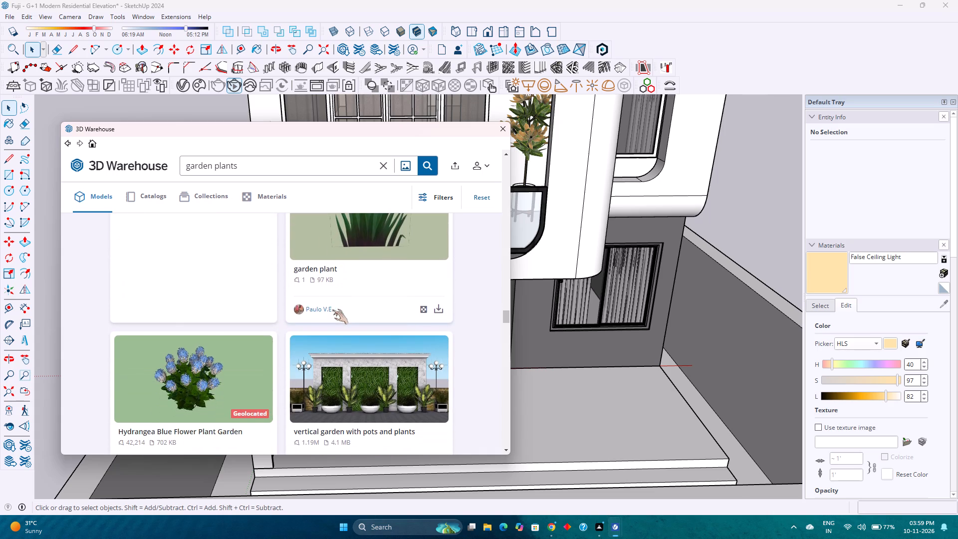
{"action": "scroll", "coordinate": [332, 309], "scroll_direction": "down", "scroll_amount": 7}
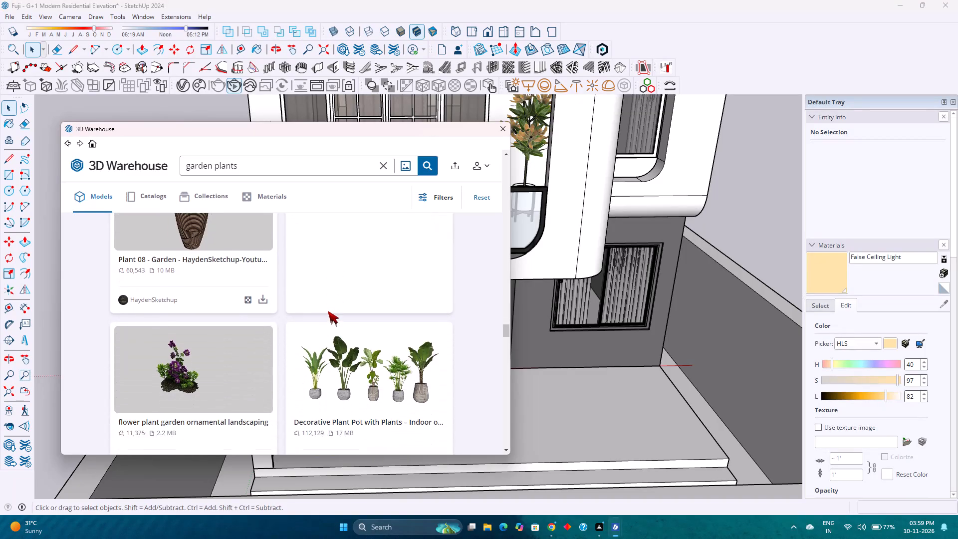
{"action": "scroll", "coordinate": [328, 309], "scroll_direction": "down", "scroll_amount": 2}
{"action": "scroll", "coordinate": [328, 309], "scroll_direction": "up", "scroll_amount": 2}
{"action": "scroll", "coordinate": [328, 309], "scroll_direction": "down", "scroll_amount": 2}
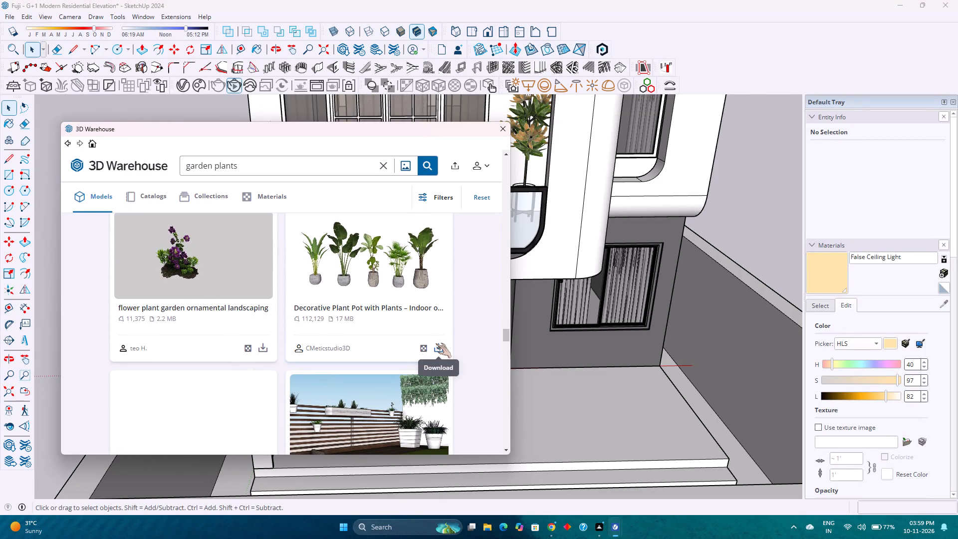
Load the "flower plant garden ornamental landscaping" model and place it in the long planter along the front boundary wall.
{"action": "left_click", "coordinate": [264, 344]}
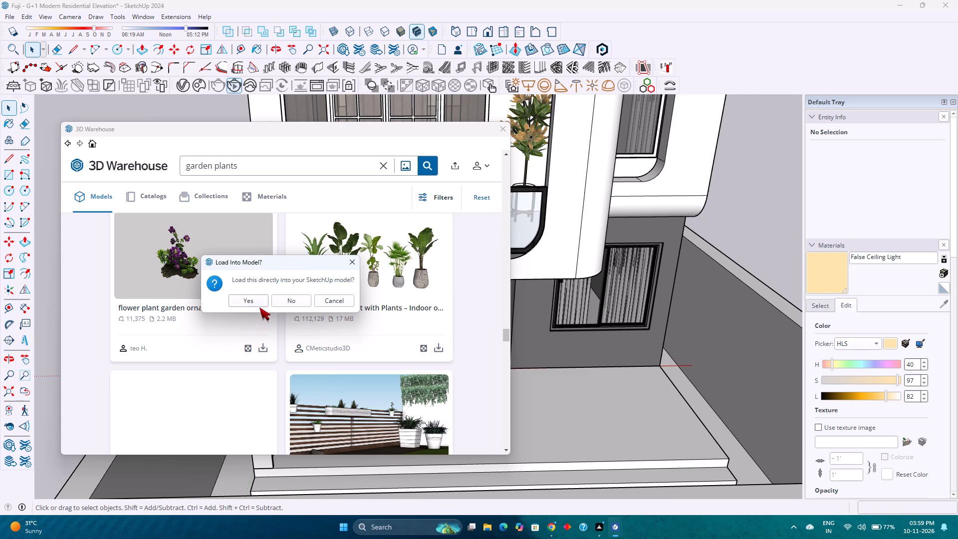
{"action": "left_click", "coordinate": [261, 304]}
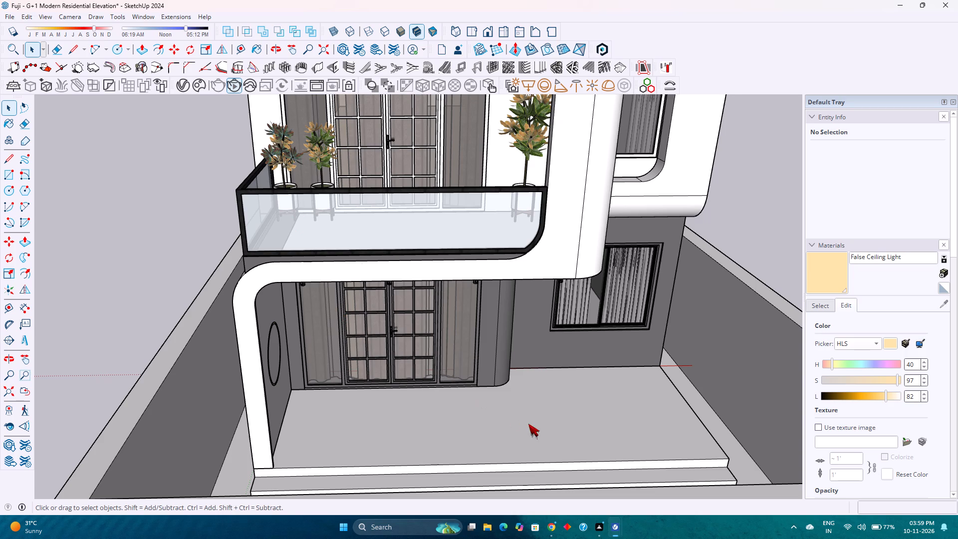
{"action": "scroll", "coordinate": [489, 433], "scroll_direction": "down", "scroll_amount": 4}
{"action": "scroll", "coordinate": [491, 378], "scroll_direction": "down", "scroll_amount": 4}
{"action": "scroll", "coordinate": [483, 377], "scroll_direction": "up", "scroll_amount": 3}
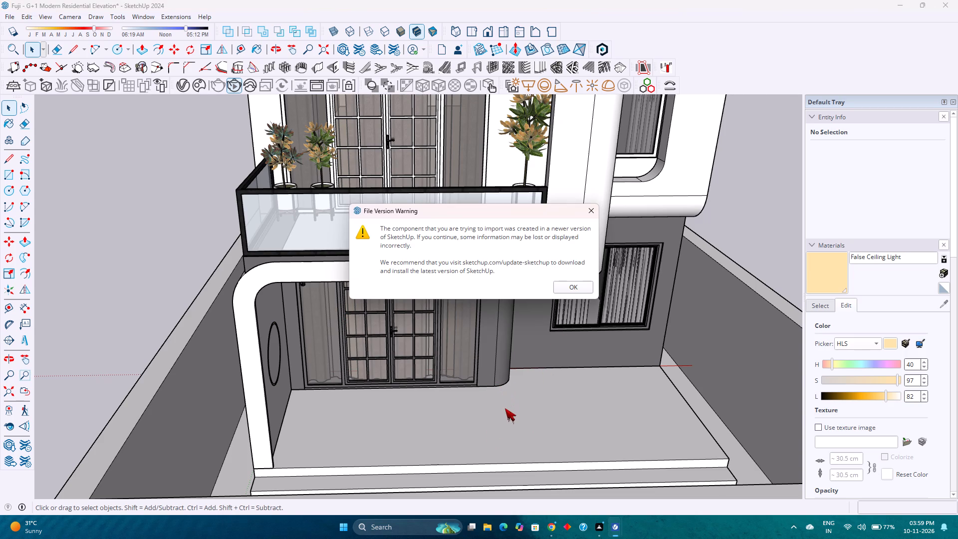
{"action": "left_click", "coordinate": [575, 290]}
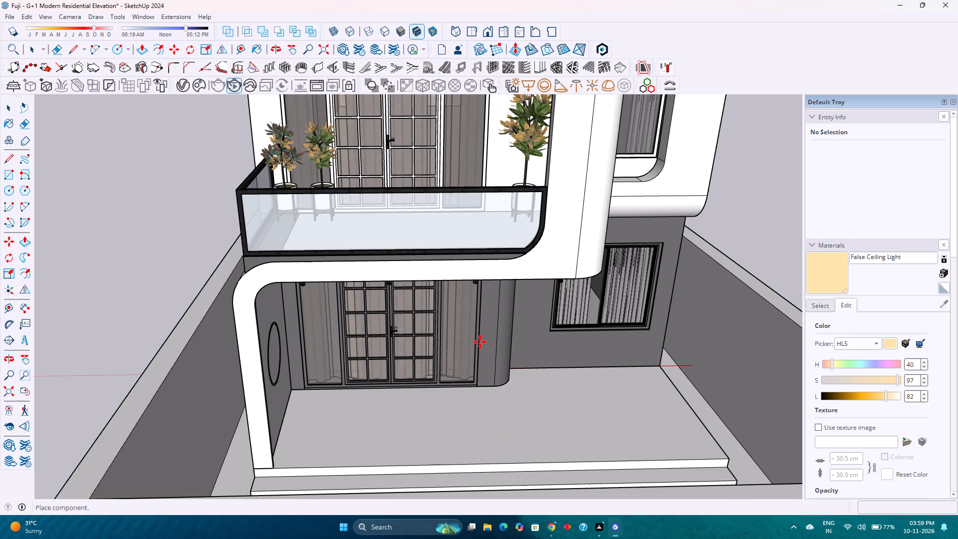
{"action": "scroll", "coordinate": [480, 342], "scroll_direction": "down", "scroll_amount": 15}
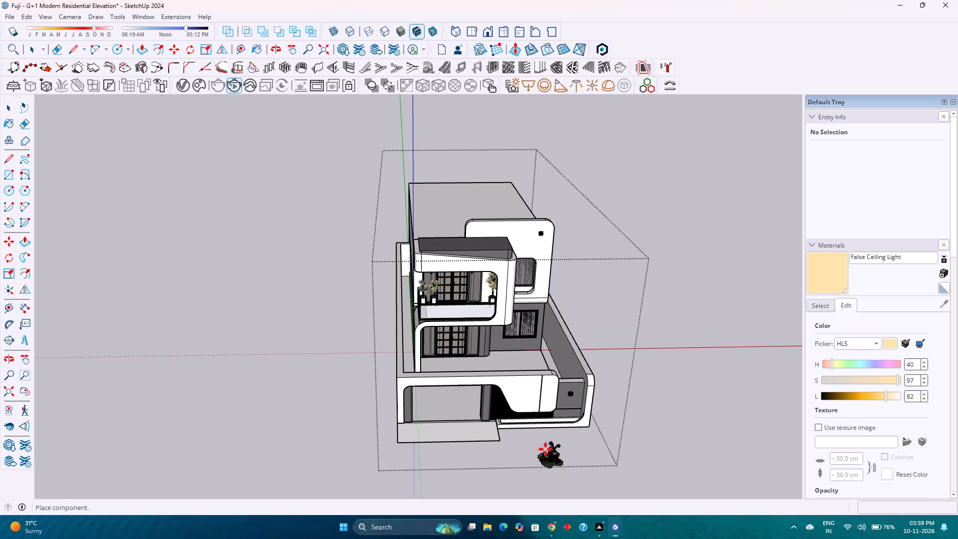
{"action": "scroll", "coordinate": [548, 444], "scroll_direction": "up", "scroll_amount": 3}
{"action": "scroll", "coordinate": [547, 427], "scroll_direction": "up", "scroll_amount": 20}
{"action": "scroll", "coordinate": [547, 427], "scroll_direction": "up", "scroll_amount": 1}
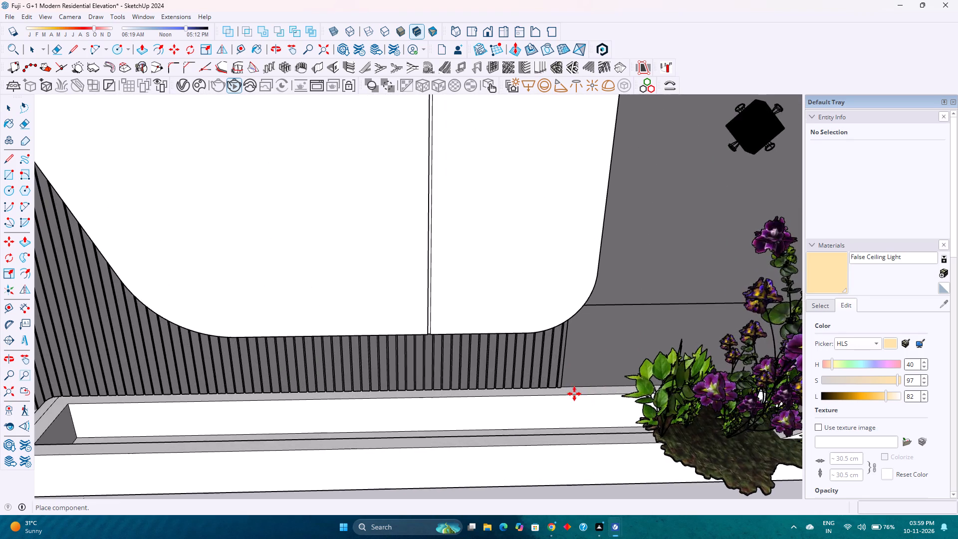
{"action": "middle_click_drag", "start_coordinate": [574, 394], "coordinate": [674, 483]}
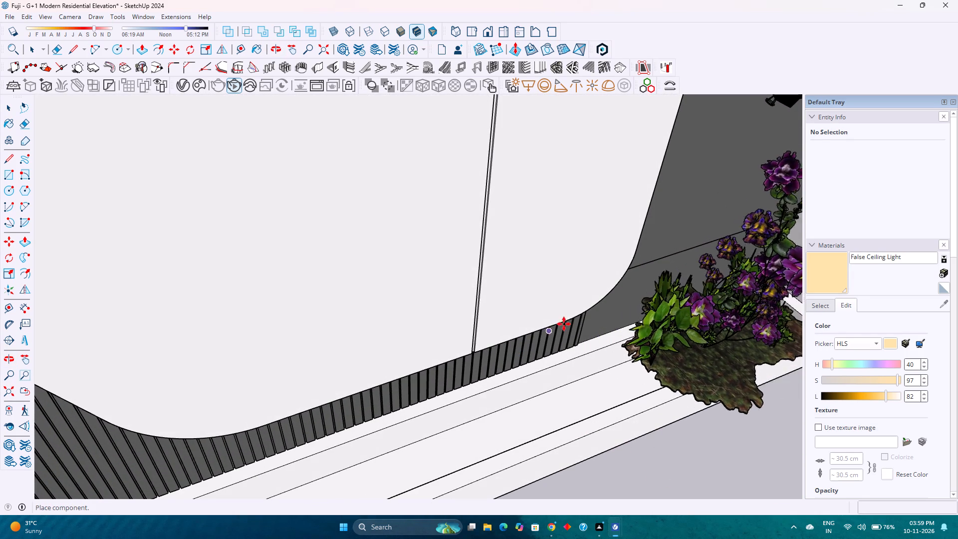
{"action": "left_click", "coordinate": [563, 397]}
Scale the flower plant's depth from its front face to about 0.35 to fit within the planter's front edge.
{"action": "scroll", "coordinate": [563, 397], "scroll_direction": "down", "scroll_amount": 3}
{"action": "scroll", "coordinate": [605, 421], "scroll_direction": "down", "scroll_amount": 7}
{"action": "scroll", "coordinate": [571, 398], "scroll_direction": "up", "scroll_amount": 2}
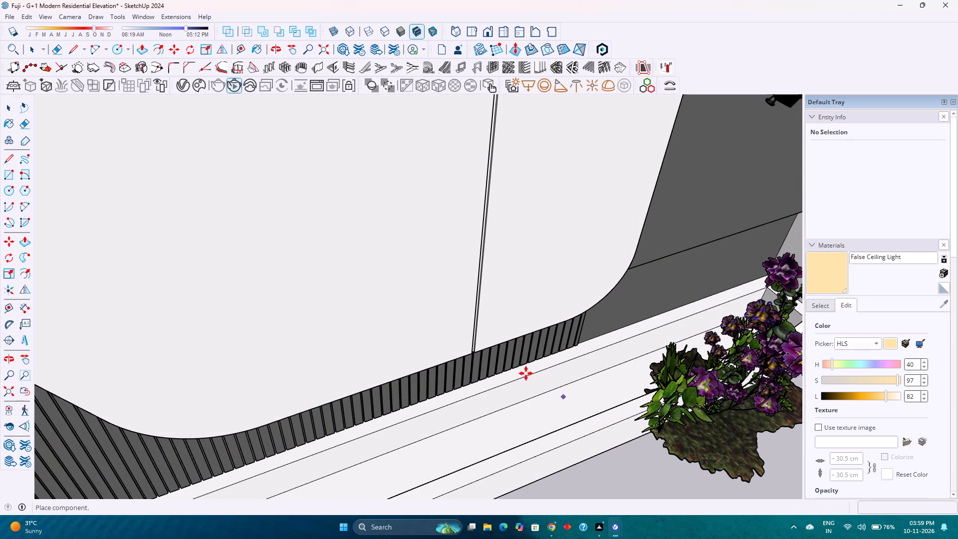
{"action": "middle_click_drag", "start_coordinate": [517, 373], "coordinate": [712, 255]}
{"action": "scroll", "coordinate": [685, 346], "scroll_direction": "up", "scroll_amount": 4}
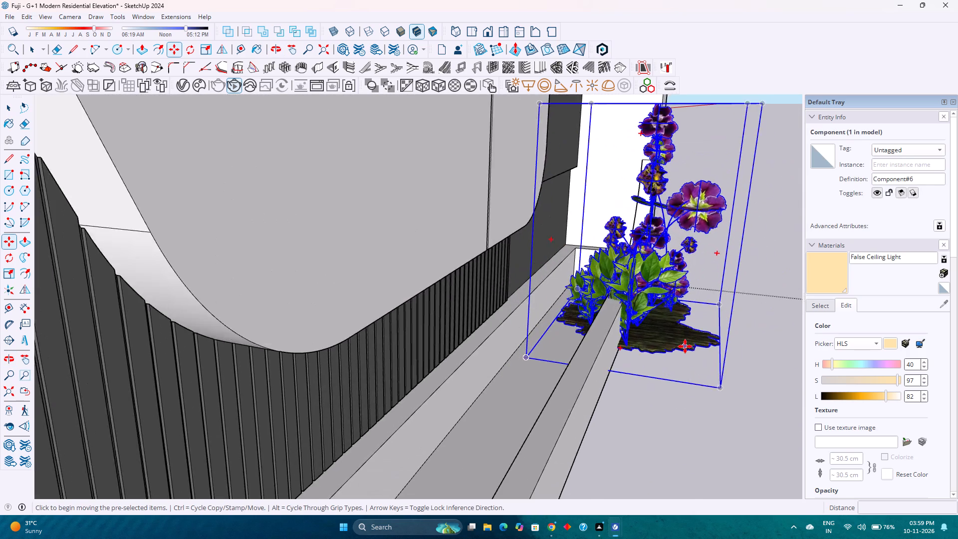
{"action": "scroll", "coordinate": [685, 346], "scroll_direction": "up", "scroll_amount": 1}
{"action": "middle_click_drag", "start_coordinate": [685, 346], "coordinate": [491, 352]}
{"action": "middle_click_drag", "start_coordinate": [485, 348], "coordinate": [459, 329]}
{"action": "middle_click", "coordinate": [447, 320]}
{"action": "middle_click", "coordinate": [447, 320]}
{"action": "middle_click", "coordinate": [447, 320]}
{"action": "scroll", "coordinate": [455, 332], "scroll_direction": "down", "scroll_amount": 3}
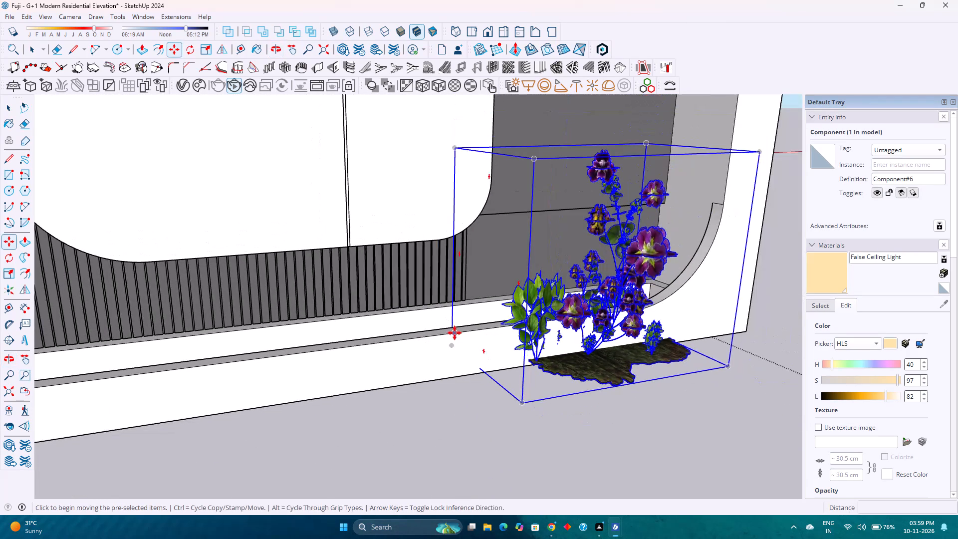
{"action": "scroll", "coordinate": [477, 346], "scroll_direction": "down", "scroll_amount": 1}
{"action": "key", "text": "s"}
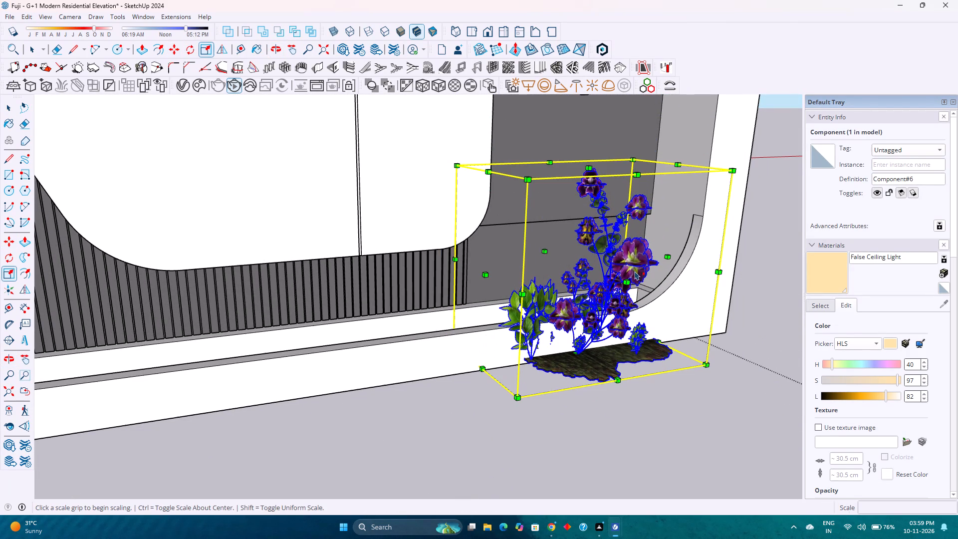
{"action": "left_click", "coordinate": [628, 283]}
{"action": "scroll", "coordinate": [533, 288], "scroll_direction": "up", "scroll_amount": 1}
{"action": "middle_click_drag", "start_coordinate": [534, 289], "coordinate": [707, 366]}
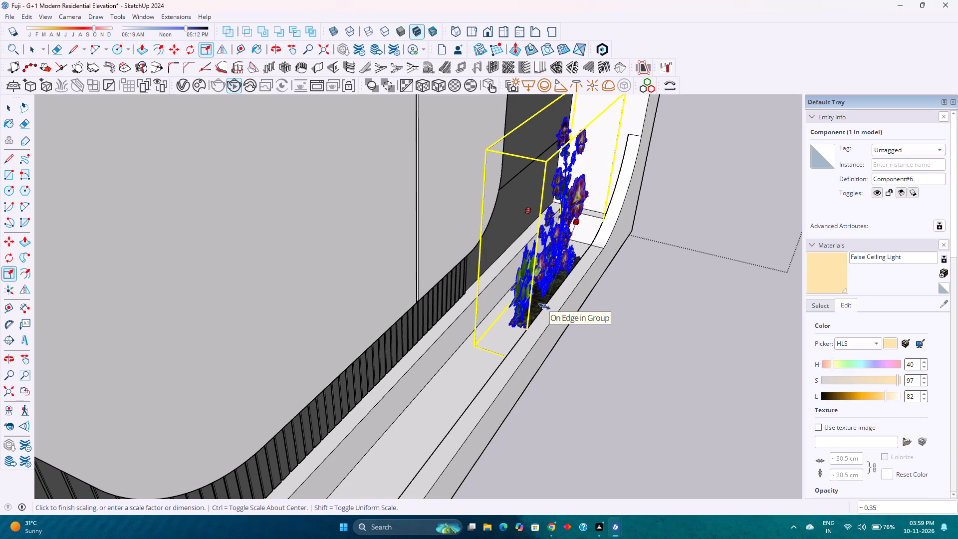
{"action": "left_click", "coordinate": [544, 306]}
Scale the flower plant from its rear face toward the boundary wall by about 1.24 along the green axis.
{"action": "scroll", "coordinate": [521, 213], "scroll_direction": "up", "scroll_amount": 4}
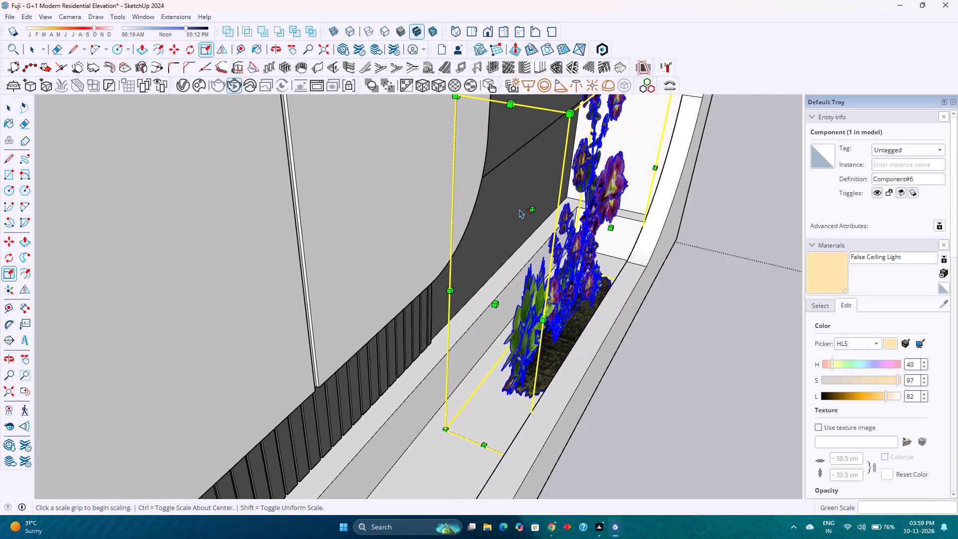
{"action": "left_click", "coordinate": [532, 213]}
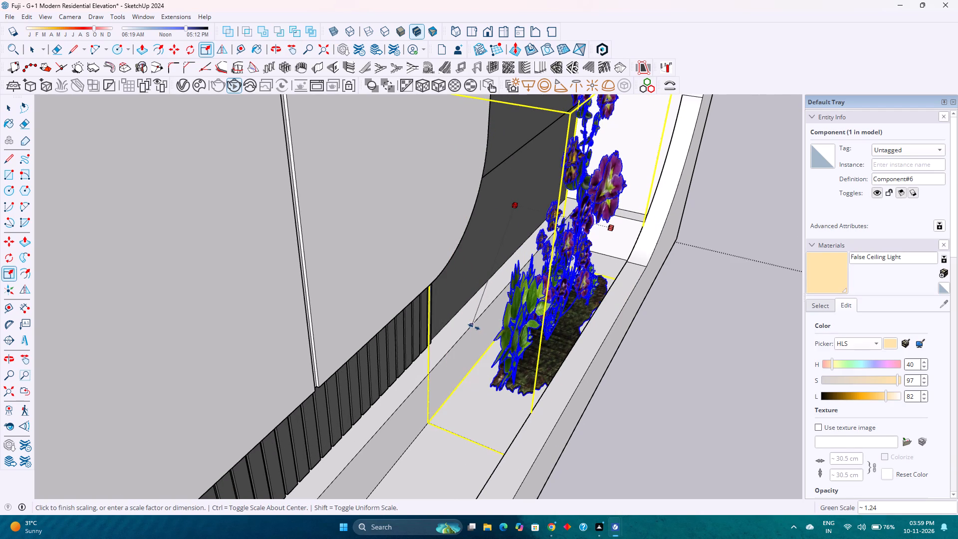
{"action": "left_click", "coordinate": [474, 326]}
Move the flower plant about 10 7/8" along the front boundary wall planter toward its curved end.
{"action": "scroll", "coordinate": [485, 348], "scroll_direction": "down", "scroll_amount": 6}
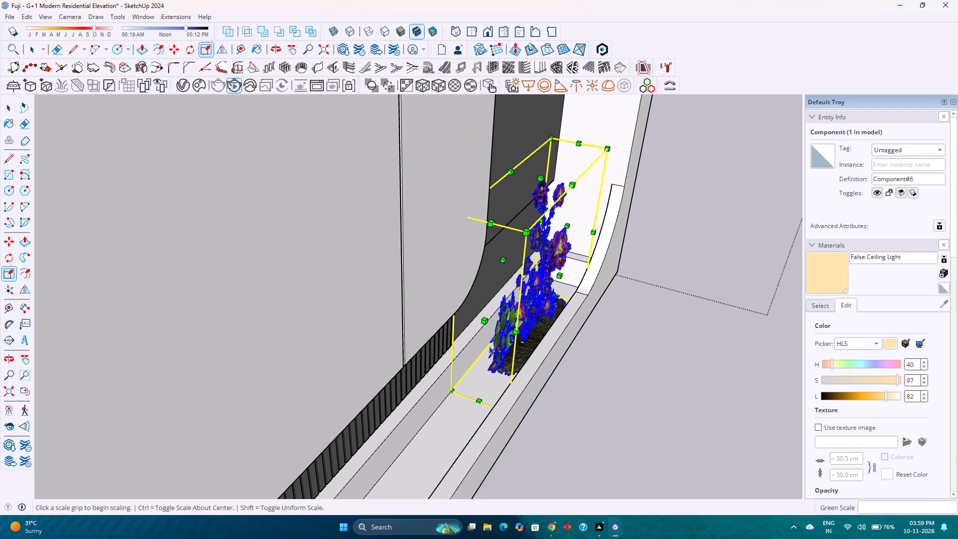
{"action": "middle_click_drag", "start_coordinate": [496, 350], "coordinate": [343, 281]}
{"action": "key", "text": "m"}
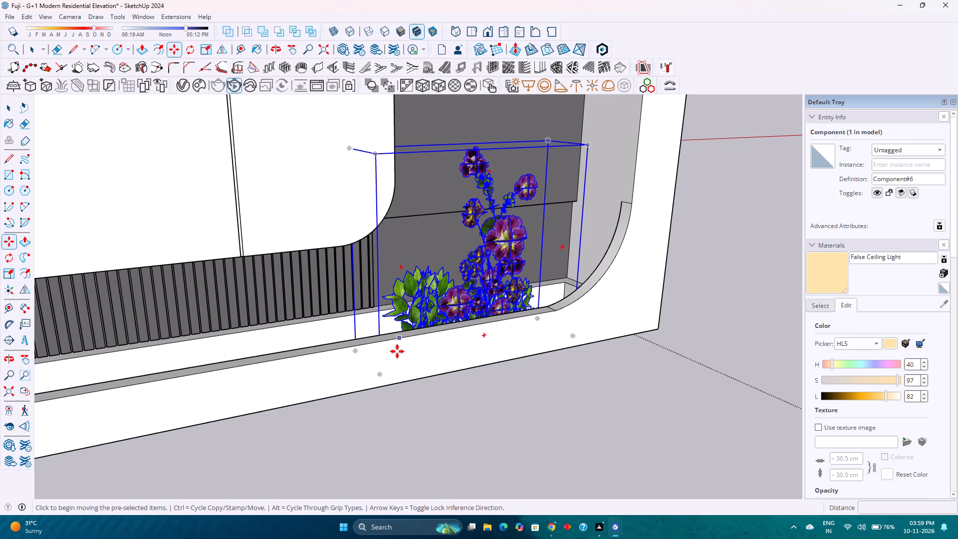
{"action": "left_click", "coordinate": [382, 376]}
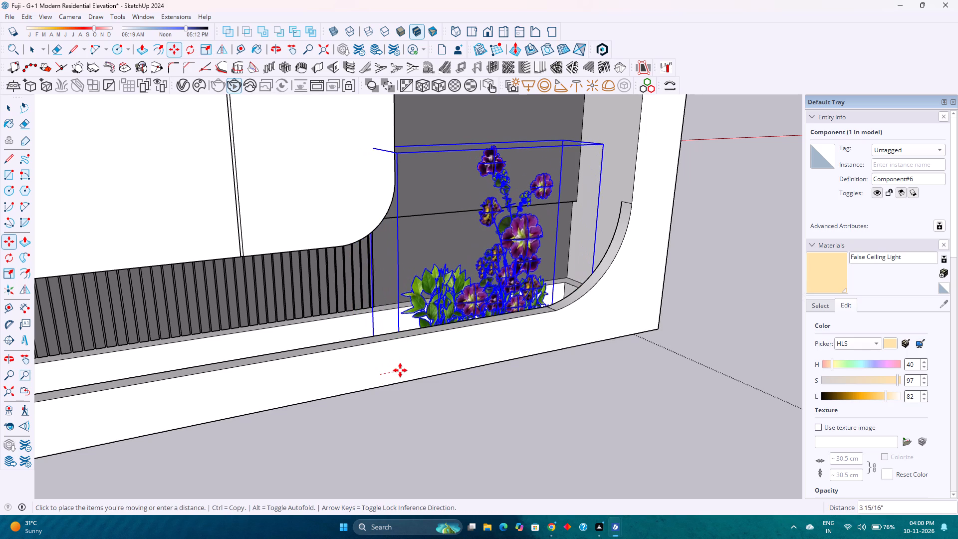
{"action": "left_click", "coordinate": [431, 364]}
{"action": "scroll", "coordinate": [508, 363], "scroll_direction": "down", "scroll_amount": 6}
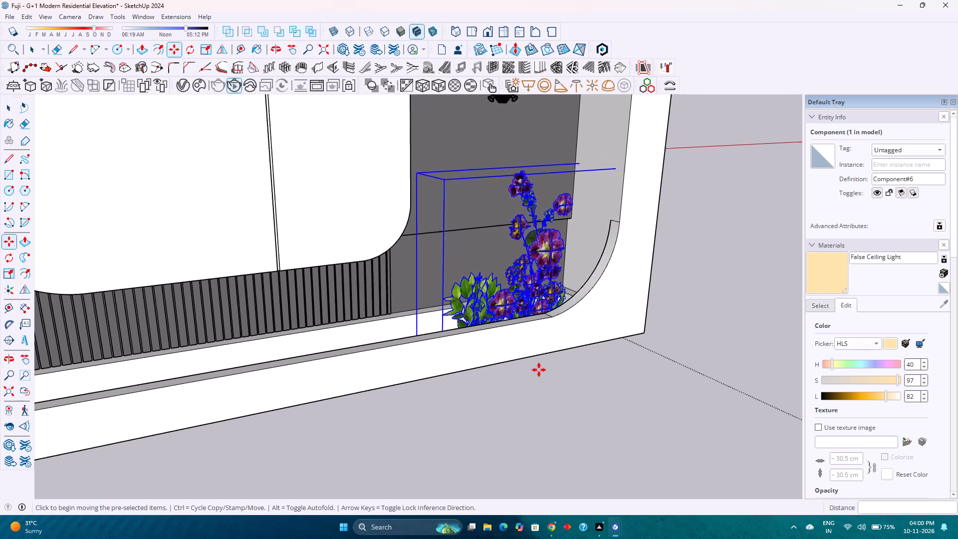
{"action": "scroll", "coordinate": [539, 370], "scroll_direction": "down", "scroll_amount": 2}
{"action": "middle_click_drag", "start_coordinate": [537, 372], "coordinate": [446, 282]}
{"action": "scroll", "coordinate": [456, 284], "scroll_direction": "down", "scroll_amount": 7}
{"action": "key", "text": "space"}
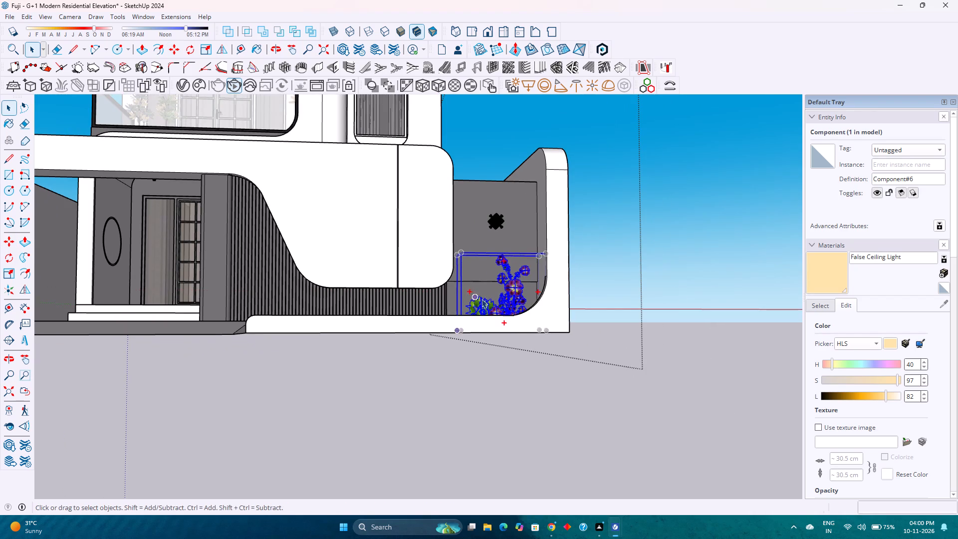
{"action": "left_click", "coordinate": [703, 286]}
Examine the whole elevation, the front boundary wall and the ground-floor porch from several angles for further plant placement.
{"action": "scroll", "coordinate": [592, 261], "scroll_direction": "down", "scroll_amount": 1}
{"action": "middle_click_drag", "start_coordinate": [593, 269], "coordinate": [601, 346]}
{"action": "scroll", "coordinate": [587, 325], "scroll_direction": "down", "scroll_amount": 9}
{"action": "middle_click_drag", "start_coordinate": [510, 180], "coordinate": [603, 320], "text": "shift"}
{"action": "scroll", "coordinate": [540, 227], "scroll_direction": "up", "scroll_amount": 4}
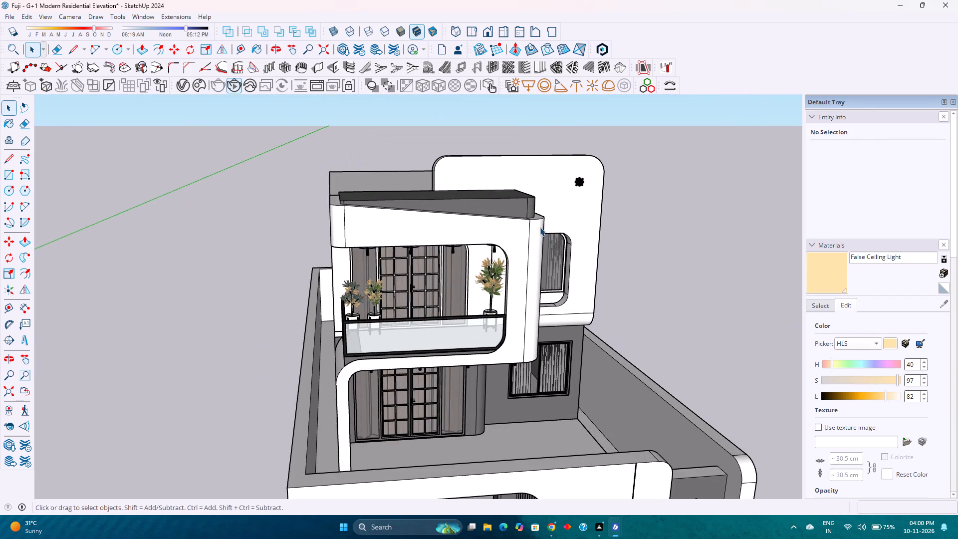
{"action": "scroll", "coordinate": [547, 248], "scroll_direction": "up", "scroll_amount": 1}
{"action": "scroll", "coordinate": [514, 274], "scroll_direction": "down", "scroll_amount": 4}
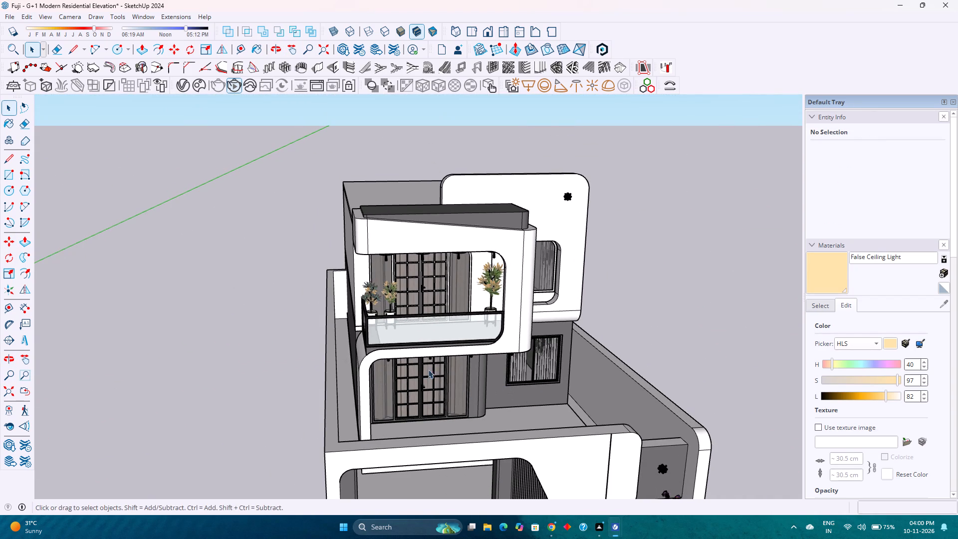
{"action": "left_click", "coordinate": [428, 360]}
{"action": "middle_click_drag", "start_coordinate": [524, 378], "coordinate": [408, 259], "text": "shift"}
{"action": "double_click", "coordinate": [430, 311]}
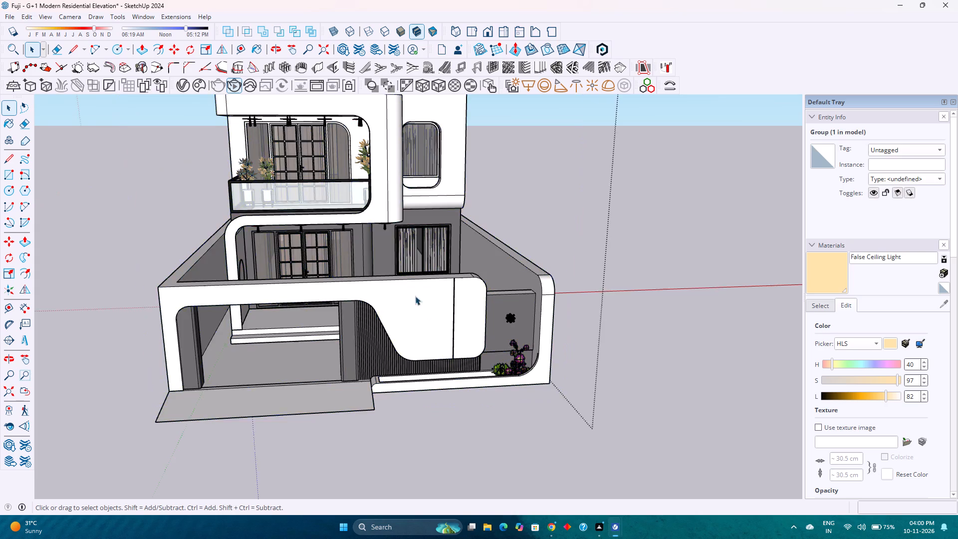
{"action": "scroll", "coordinate": [406, 283], "scroll_direction": "up", "scroll_amount": 3}
{"action": "middle_click_drag", "start_coordinate": [410, 286], "coordinate": [456, 350]}
{"action": "left_click", "coordinate": [426, 319]}
{"action": "double_click", "coordinate": [426, 318]}
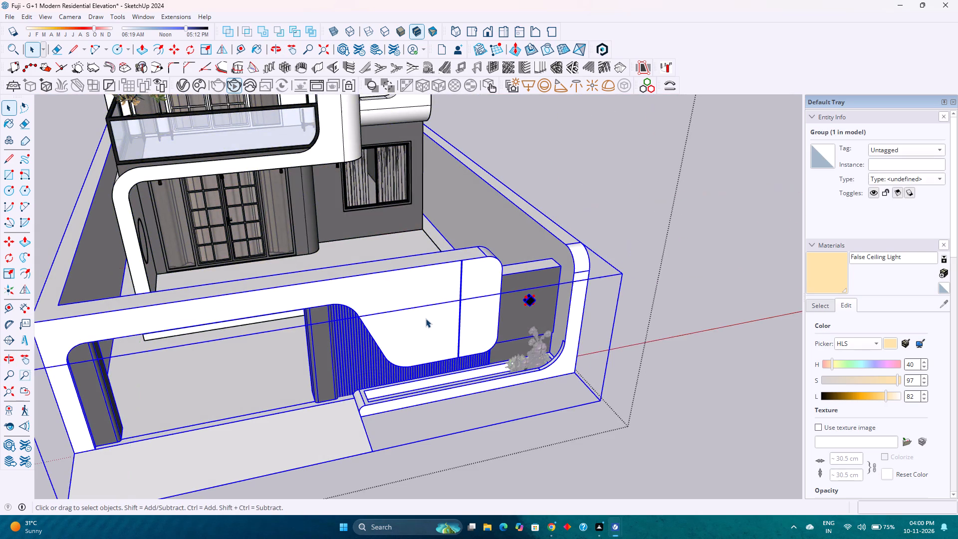
{"action": "scroll", "coordinate": [426, 318], "scroll_direction": "up", "scroll_amount": 3}
{"action": "middle_click_drag", "start_coordinate": [425, 317], "coordinate": [490, 384], "text": "shift"}
{"action": "middle_click_drag", "start_coordinate": [274, 281], "coordinate": [321, 355]}
{"action": "middle_click_drag", "start_coordinate": [370, 372], "coordinate": [278, 278], "text": "shift"}
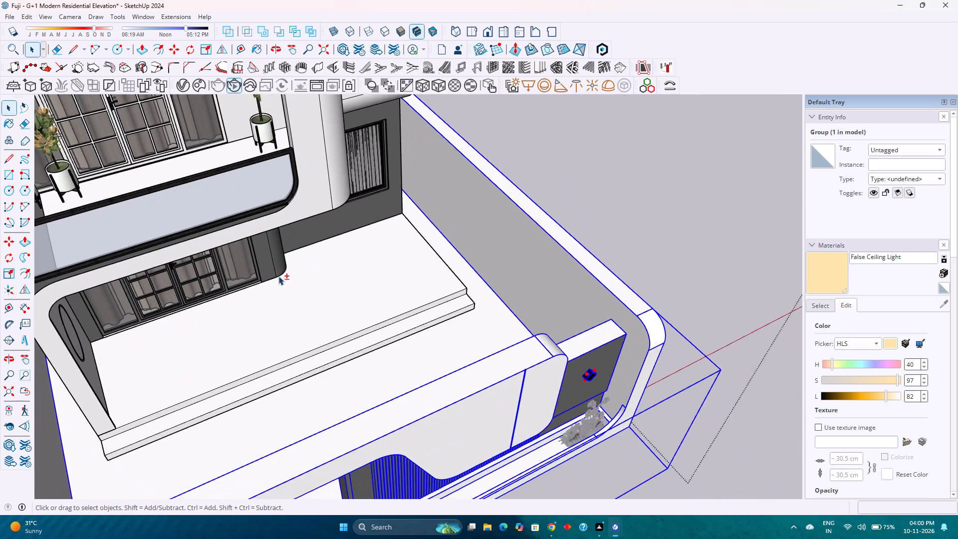
{"action": "middle_click_drag", "start_coordinate": [300, 281], "coordinate": [270, 242]}
Reopen 3D Warehouse and look through the garden plants search results for potted plants to add to the house.
{"action": "left_click", "coordinate": [145, 17]}
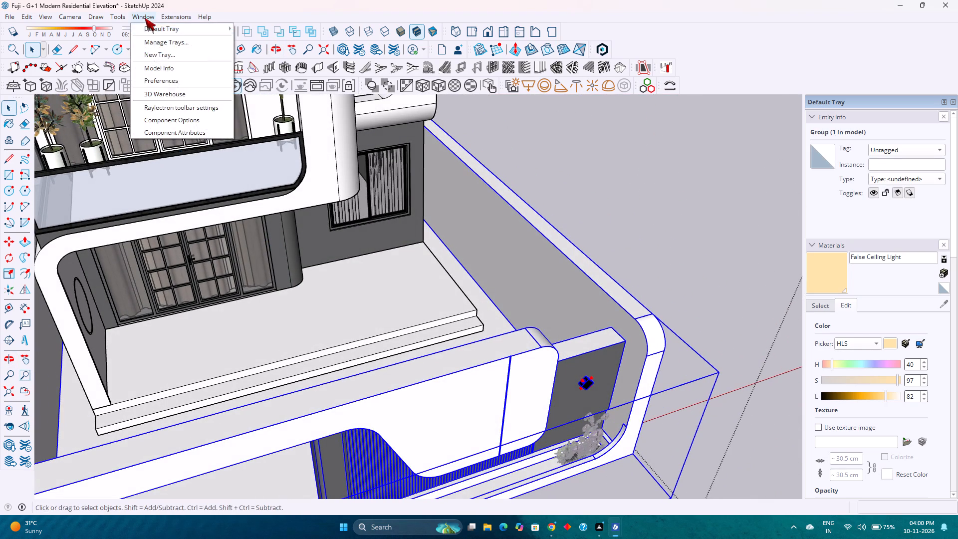
{"action": "left_click", "coordinate": [172, 92]}
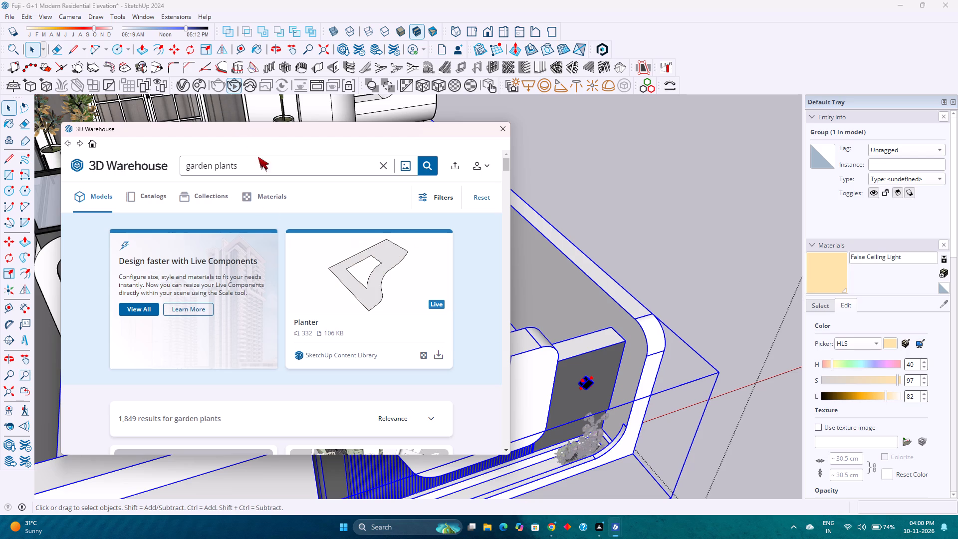
{"action": "scroll", "coordinate": [297, 255], "scroll_direction": "down", "scroll_amount": 4}
{"action": "scroll", "coordinate": [254, 304], "scroll_direction": "down", "scroll_amount": 2}
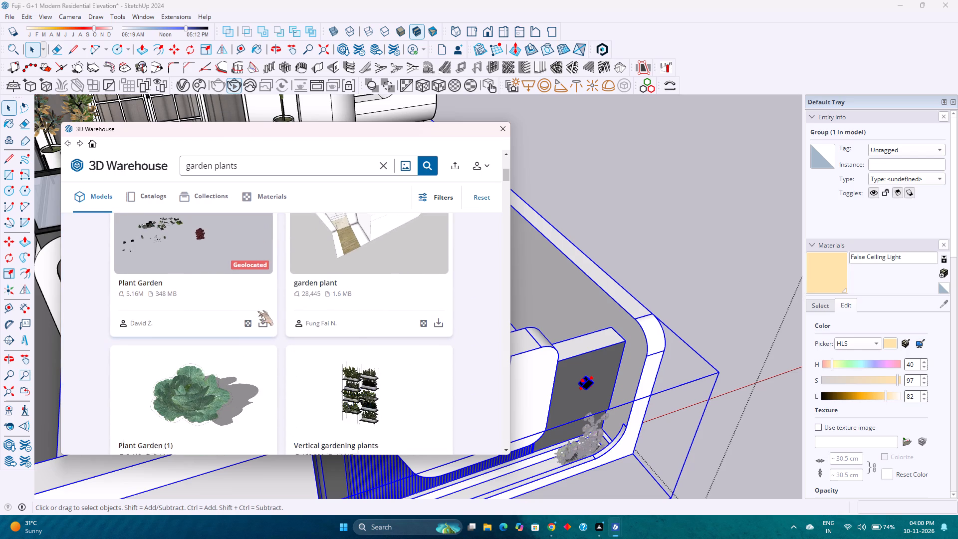
{"action": "scroll", "coordinate": [277, 313], "scroll_direction": "down", "scroll_amount": 10}
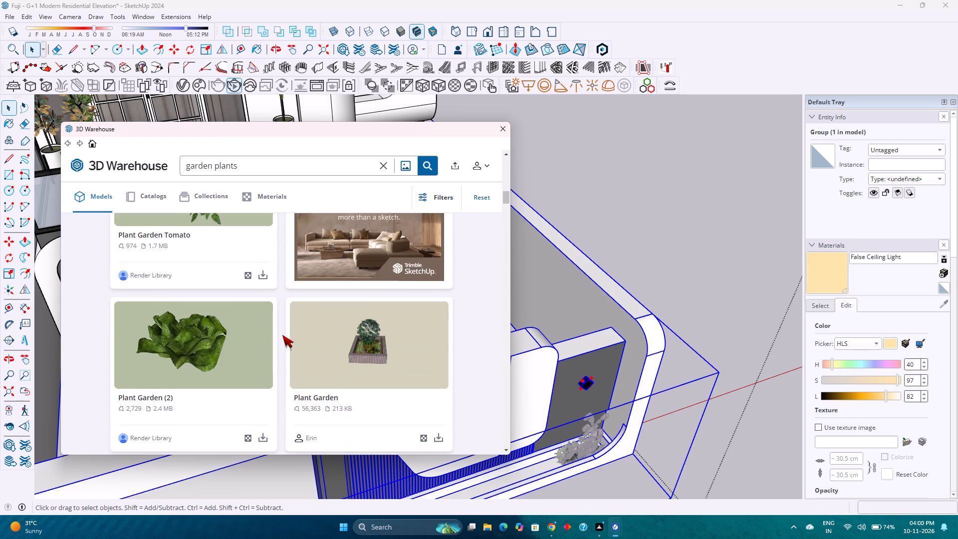
{"action": "scroll", "coordinate": [282, 335], "scroll_direction": "down", "scroll_amount": 12}
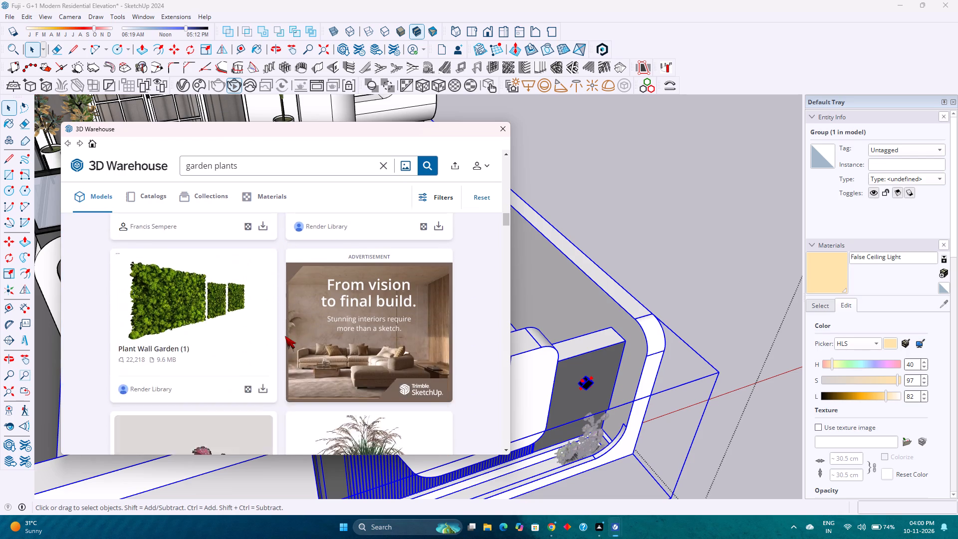
{"action": "scroll", "coordinate": [285, 336], "scroll_direction": "down", "scroll_amount": 12}
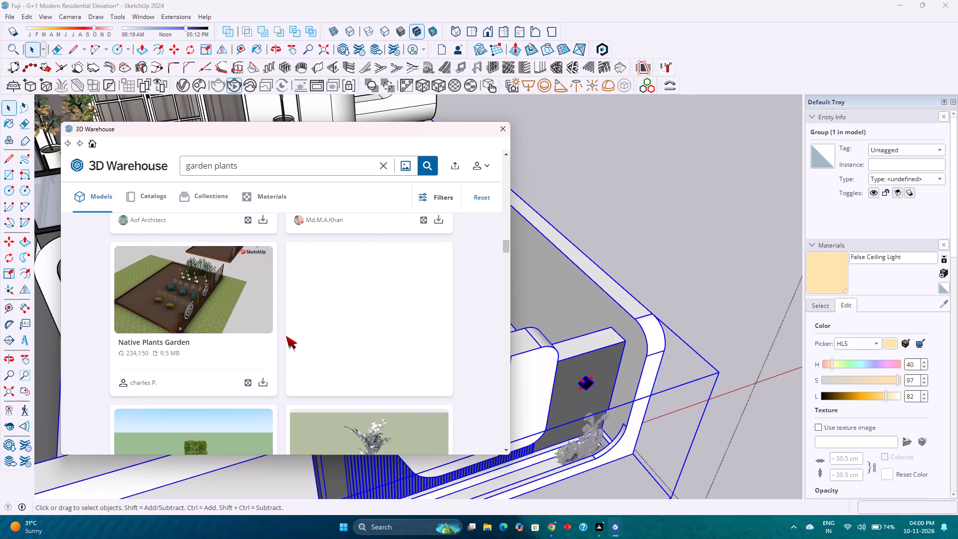
{"action": "scroll", "coordinate": [286, 336], "scroll_direction": "down", "scroll_amount": 8}
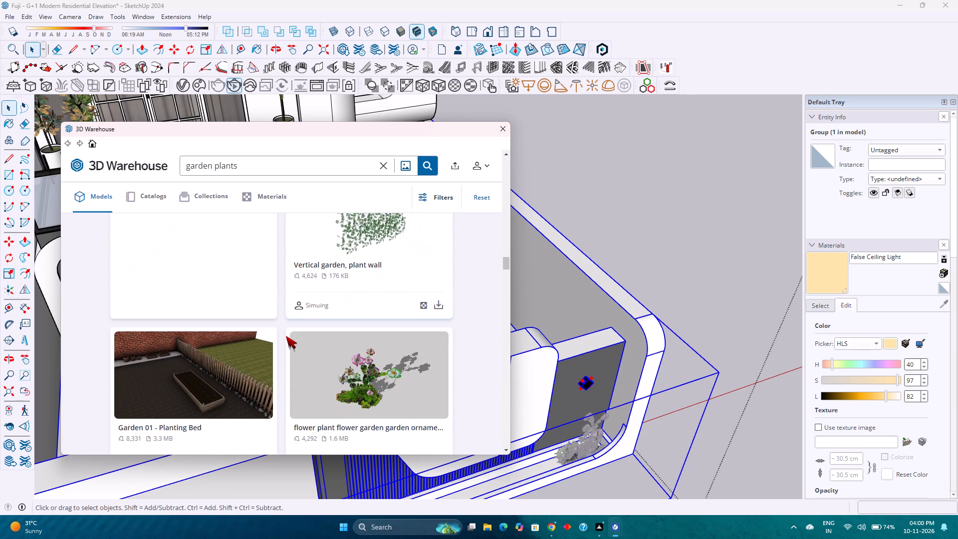
{"action": "scroll", "coordinate": [286, 336], "scroll_direction": "down", "scroll_amount": 11}
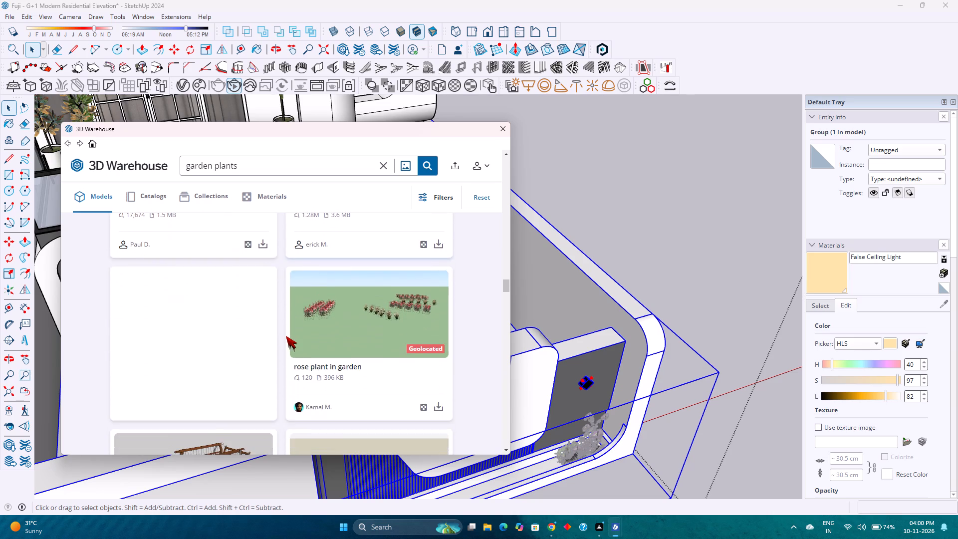
{"action": "scroll", "coordinate": [286, 336], "scroll_direction": "down", "scroll_amount": 10}
{"action": "scroll", "coordinate": [287, 336], "scroll_direction": "up", "scroll_amount": 2}
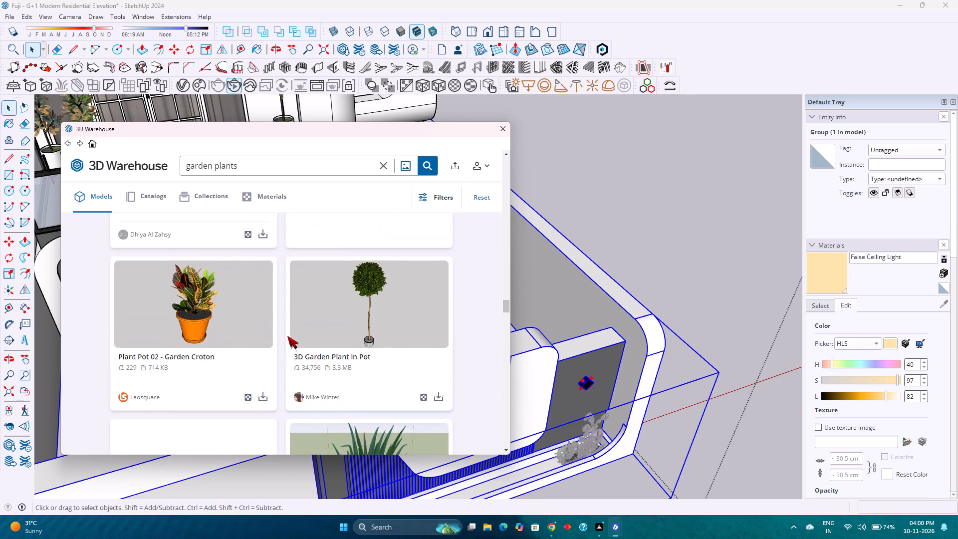
{"action": "scroll", "coordinate": [287, 336], "scroll_direction": "up", "scroll_amount": 2}
{"action": "scroll", "coordinate": [287, 336], "scroll_direction": "down", "scroll_amount": 10}
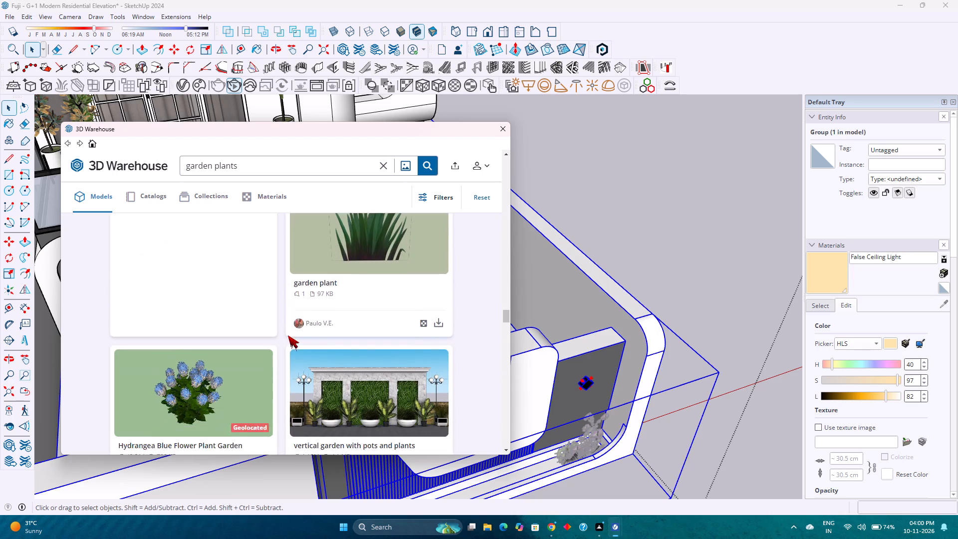
{"action": "scroll", "coordinate": [288, 335], "scroll_direction": "down", "scroll_amount": 8}
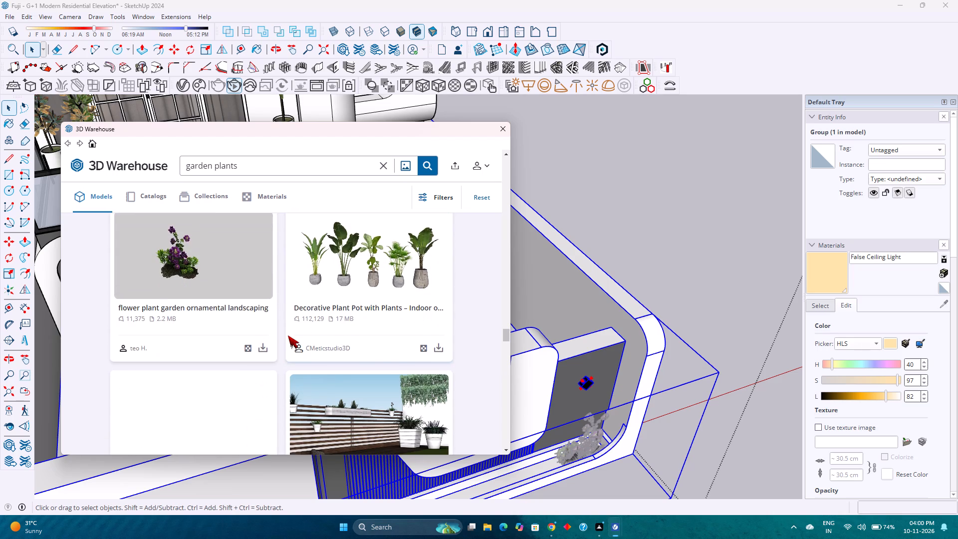
Download the "Decorative Plant Pot with Plants" model from 3D Warehouse for the house.
{"action": "left_click", "coordinate": [443, 350]}
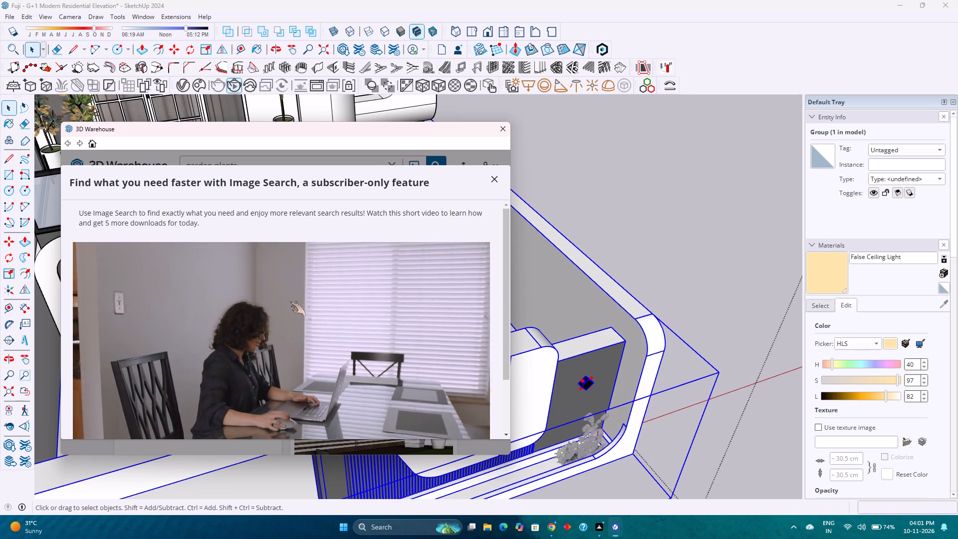
{"action": "scroll", "coordinate": [290, 316], "scroll_direction": "down", "scroll_amount": 1}
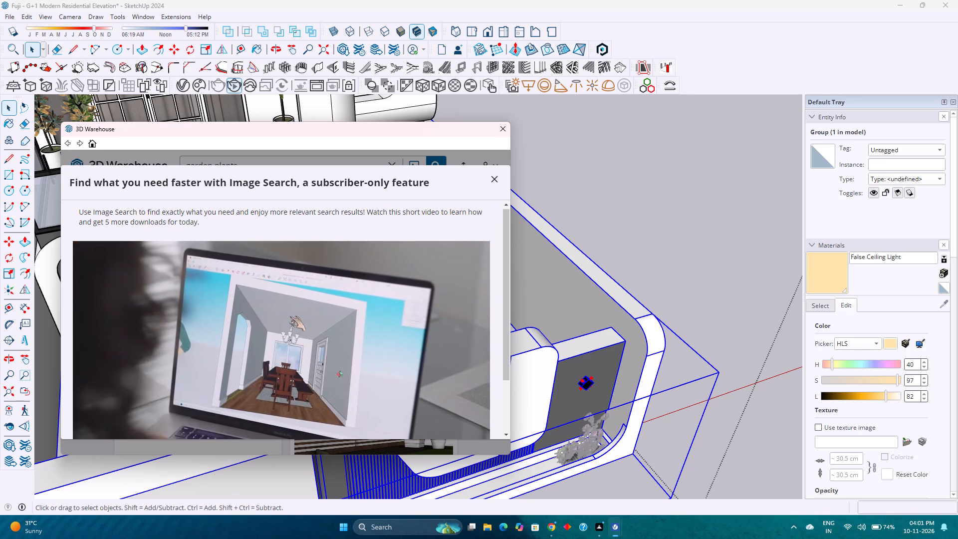
{"action": "scroll", "coordinate": [290, 316], "scroll_direction": "down", "scroll_amount": 2}
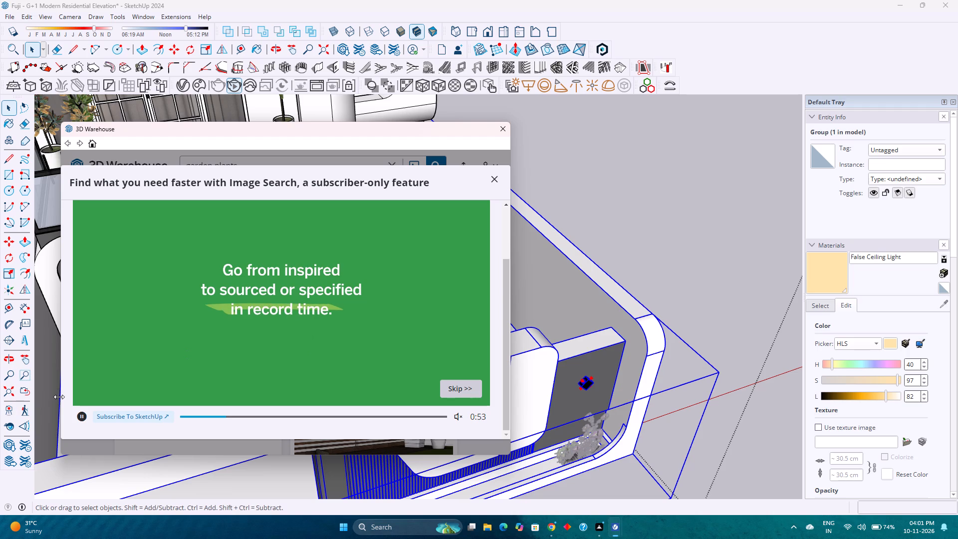
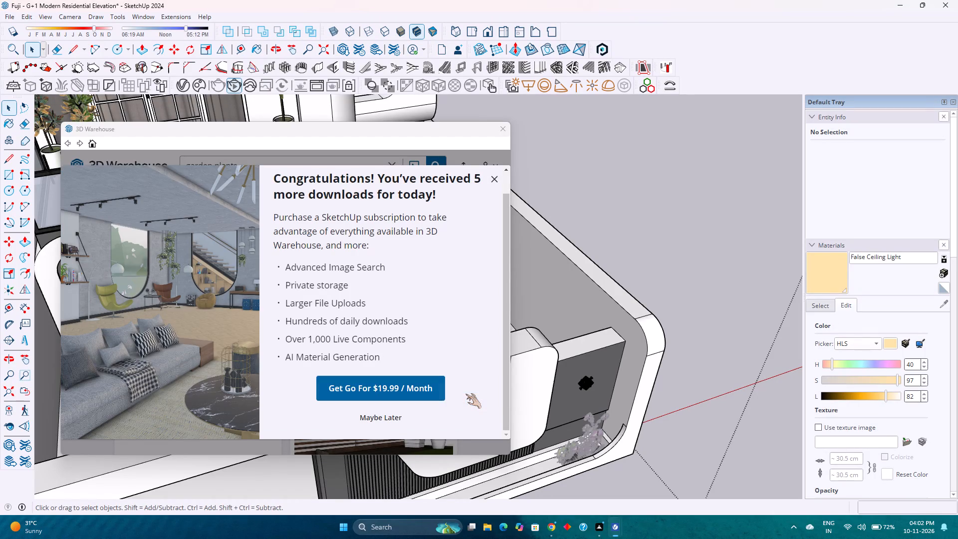
Dismiss the subscription offer for now and return to the garden plants models in 3D Warehouse.
{"action": "left_click", "coordinate": [373, 420]}
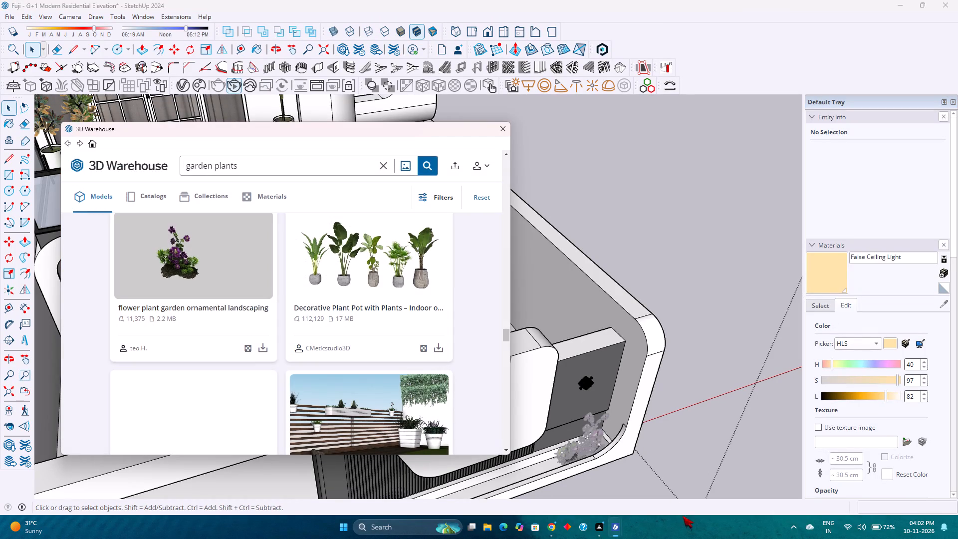
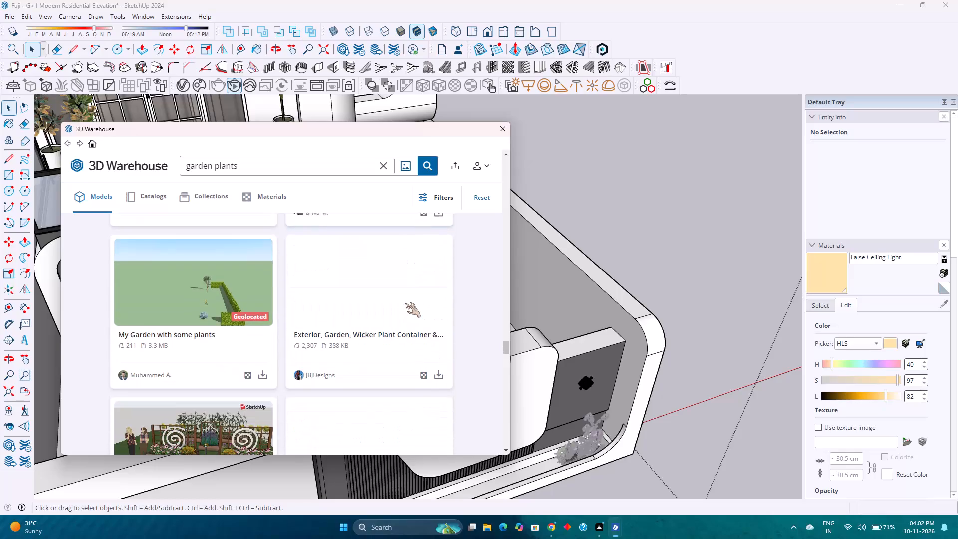
Browse further through the garden plants results in 3D Warehouse for a suitable plant model.
{"action": "scroll", "coordinate": [405, 303], "scroll_direction": "down", "scroll_amount": 3}
{"action": "scroll", "coordinate": [405, 303], "scroll_direction": "up", "scroll_amount": 2}
{"action": "scroll", "coordinate": [401, 303], "scroll_direction": "down", "scroll_amount": 3}
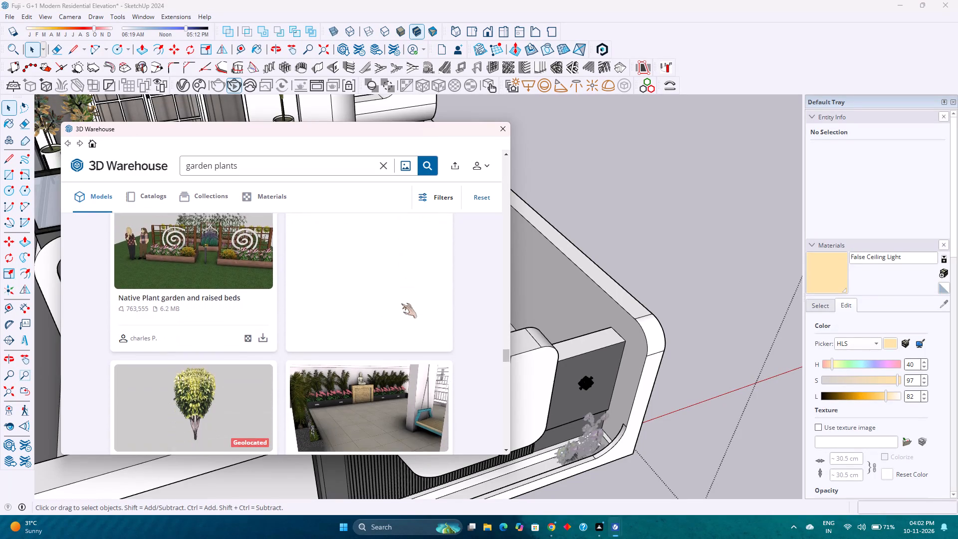
{"action": "scroll", "coordinate": [401, 303], "scroll_direction": "down", "scroll_amount": 9}
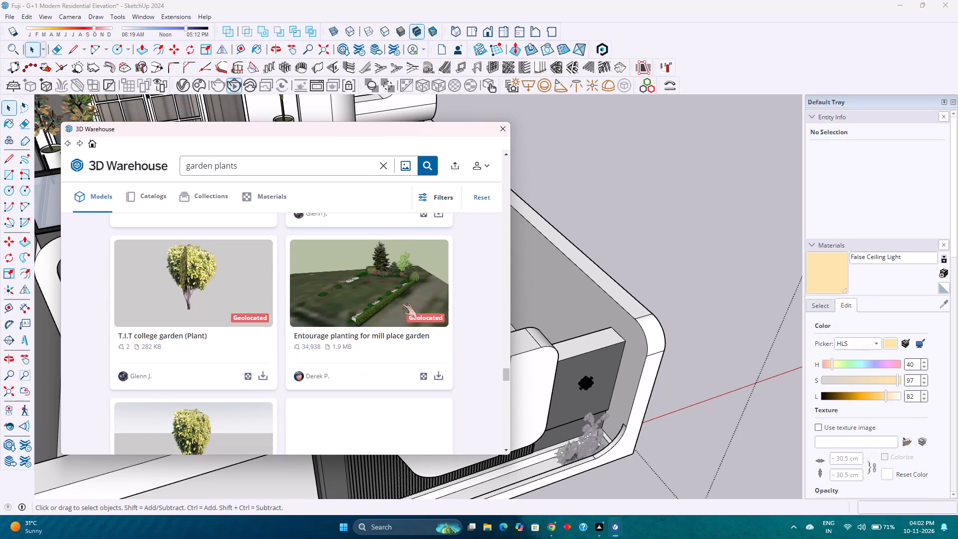
{"action": "scroll", "coordinate": [401, 303], "scroll_direction": "down", "scroll_amount": 3}
{"action": "scroll", "coordinate": [355, 319], "scroll_direction": "down", "scroll_amount": 13}
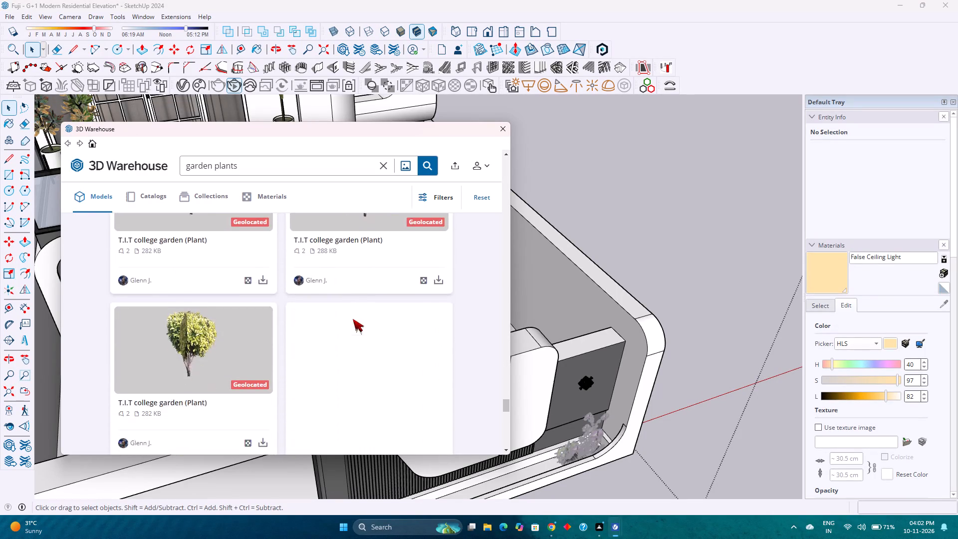
{"action": "scroll", "coordinate": [353, 319], "scroll_direction": "down", "scroll_amount": 8}
{"action": "scroll", "coordinate": [299, 333], "scroll_direction": "down", "scroll_amount": 4}
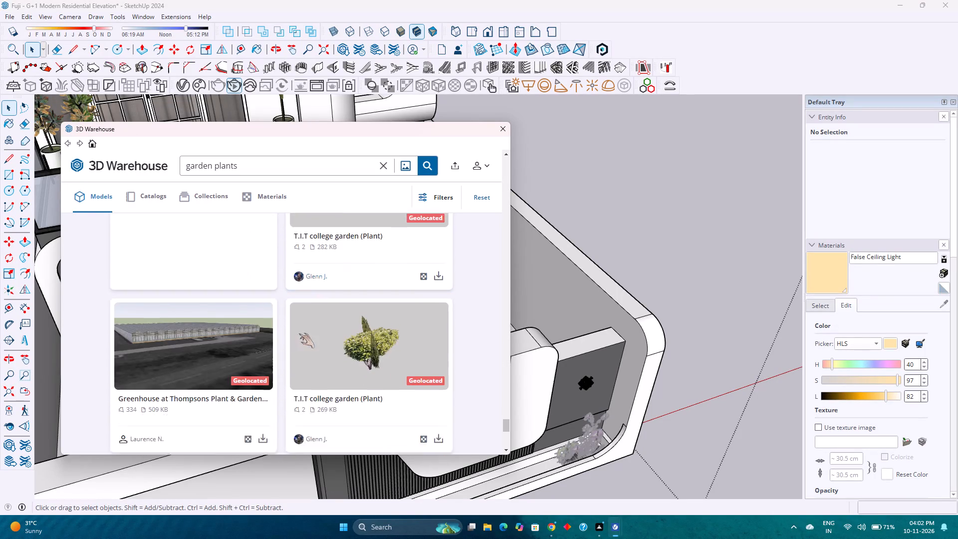
Load the CMeticstudio3D set of five potted indoor plants directly into the model, accept the version warning and place it near the house.
{"action": "scroll", "coordinate": [287, 354], "scroll_direction": "up", "scroll_amount": 14}
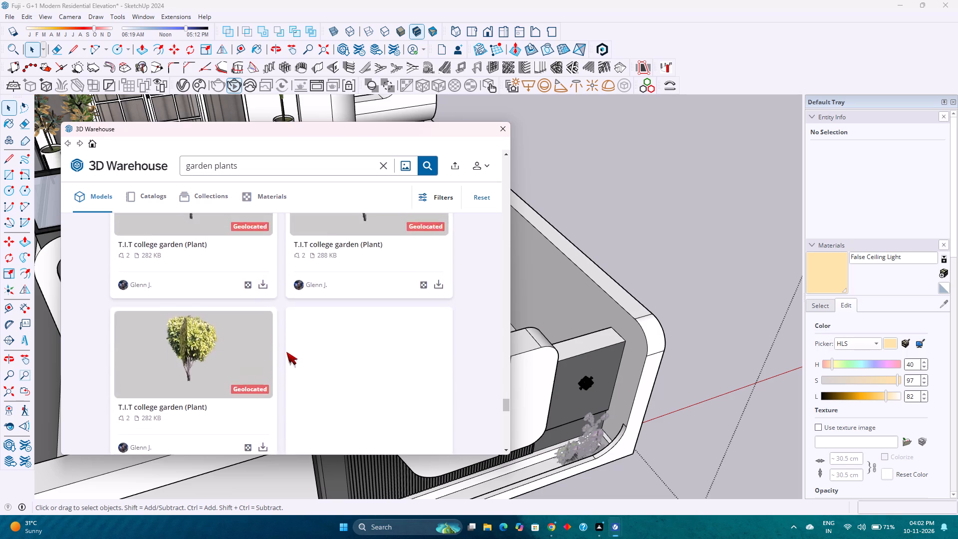
{"action": "scroll", "coordinate": [286, 352], "scroll_direction": "up", "scroll_amount": 20}
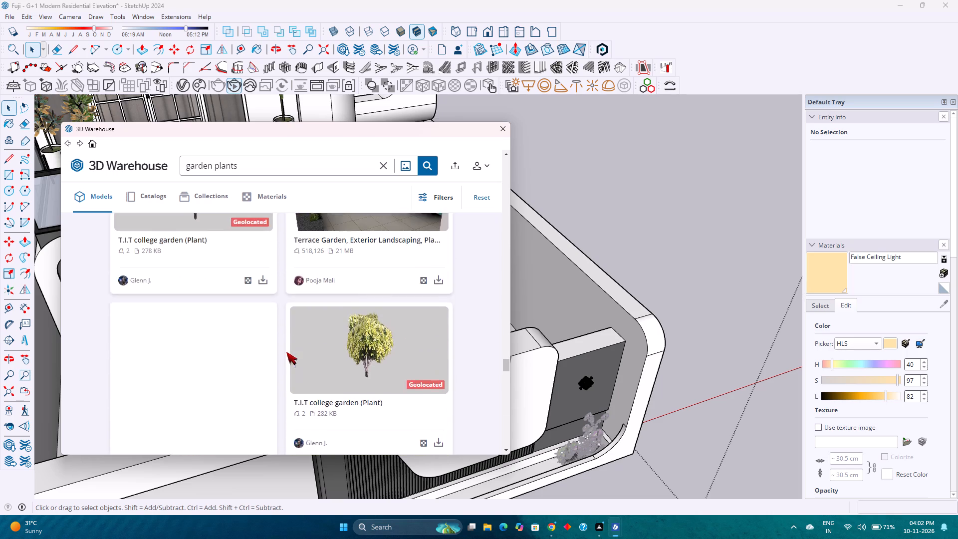
{"action": "scroll", "coordinate": [389, 351], "scroll_direction": "up", "scroll_amount": 9}
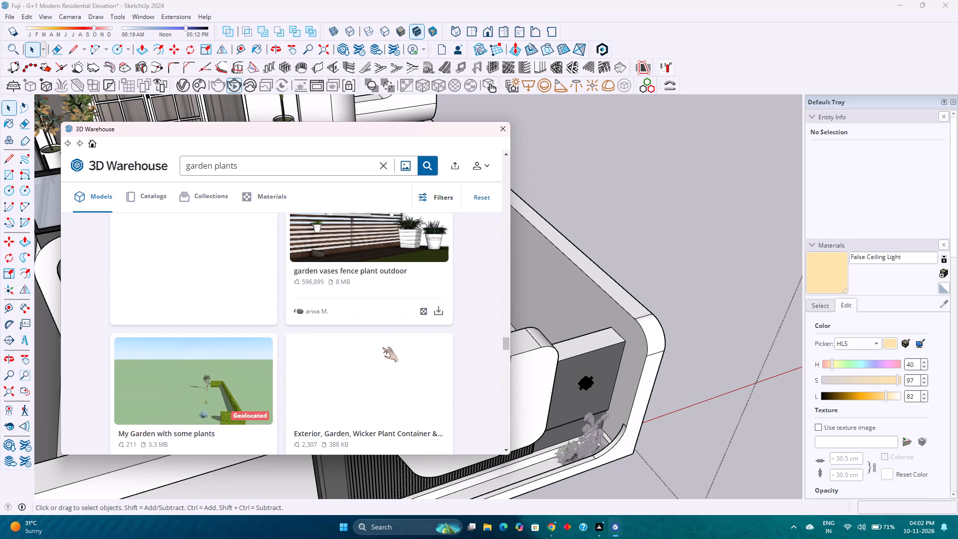
{"action": "scroll", "coordinate": [382, 347], "scroll_direction": "up", "scroll_amount": 4}
{"action": "left_click", "coordinate": [440, 344]}
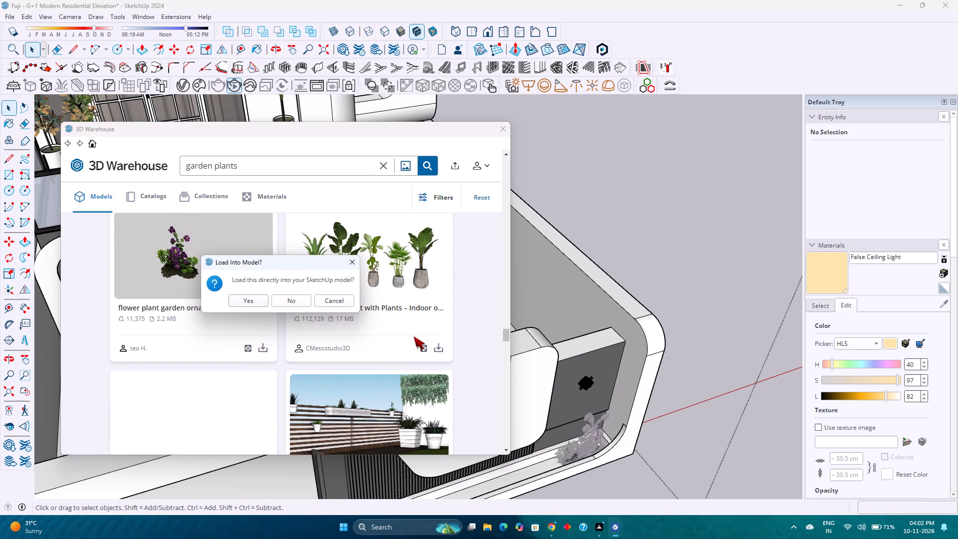
{"action": "left_click", "coordinate": [235, 301]}
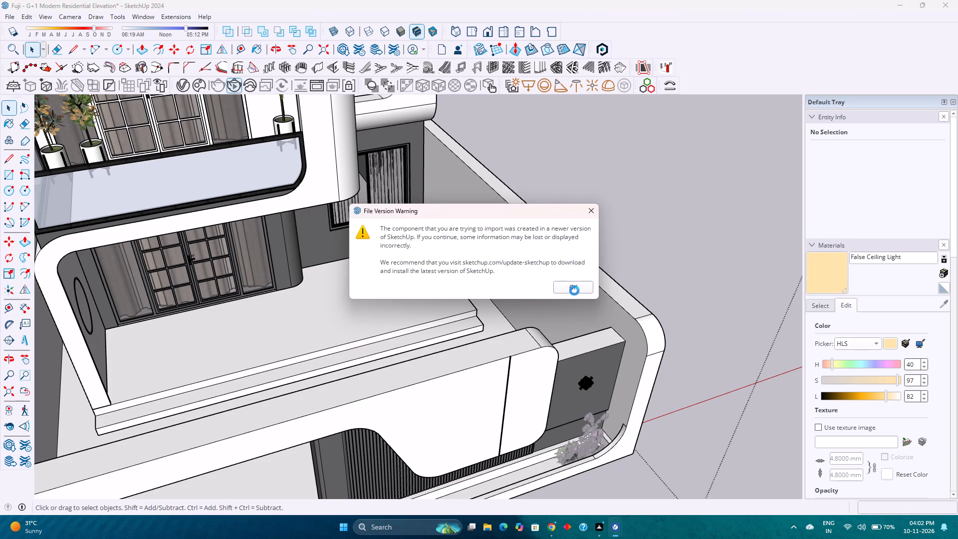
{"action": "left_click", "coordinate": [578, 287]}
{"action": "triple_click", "coordinate": [578, 287]}
{"action": "triple_click", "coordinate": [578, 287]}
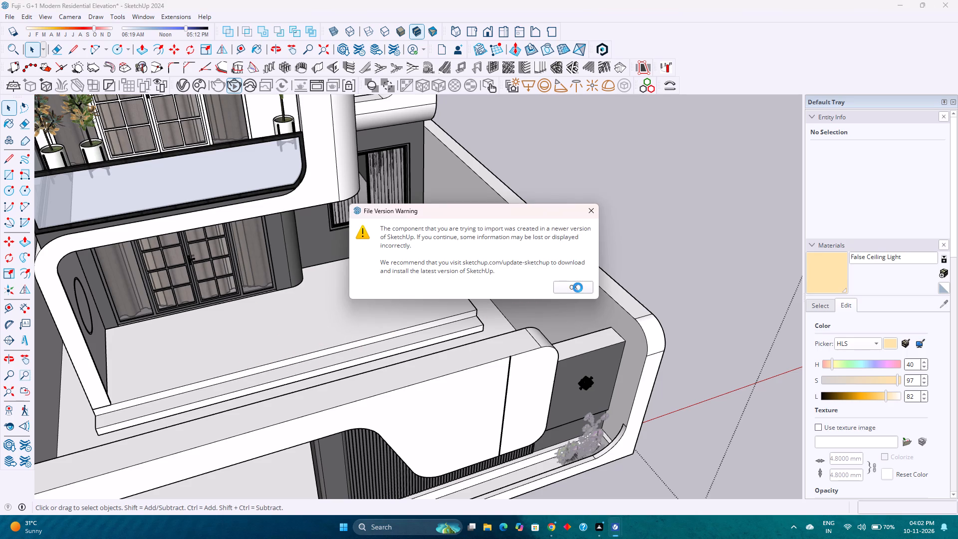
{"action": "left_click", "coordinate": [578, 287]}
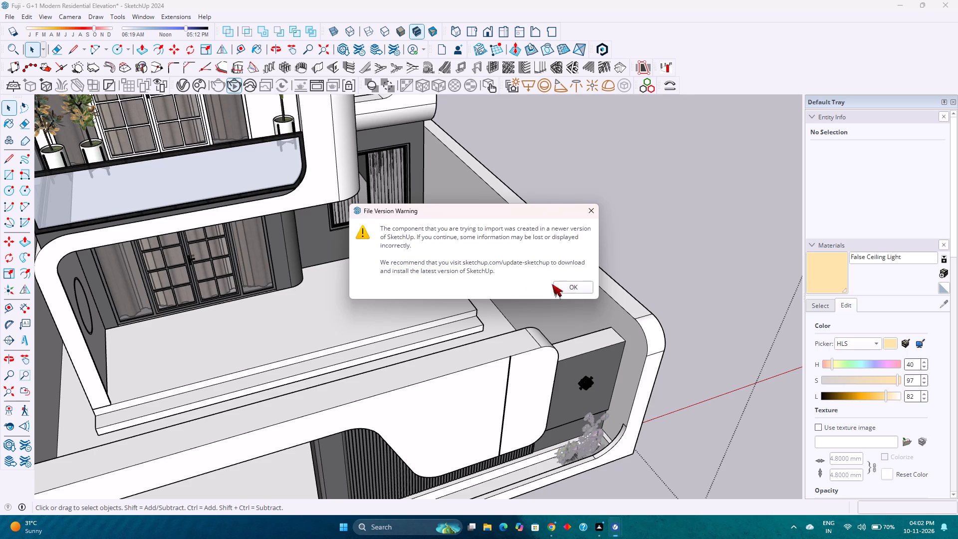
{"action": "left_click", "coordinate": [570, 287]}
{"action": "left_click", "coordinate": [541, 284]}
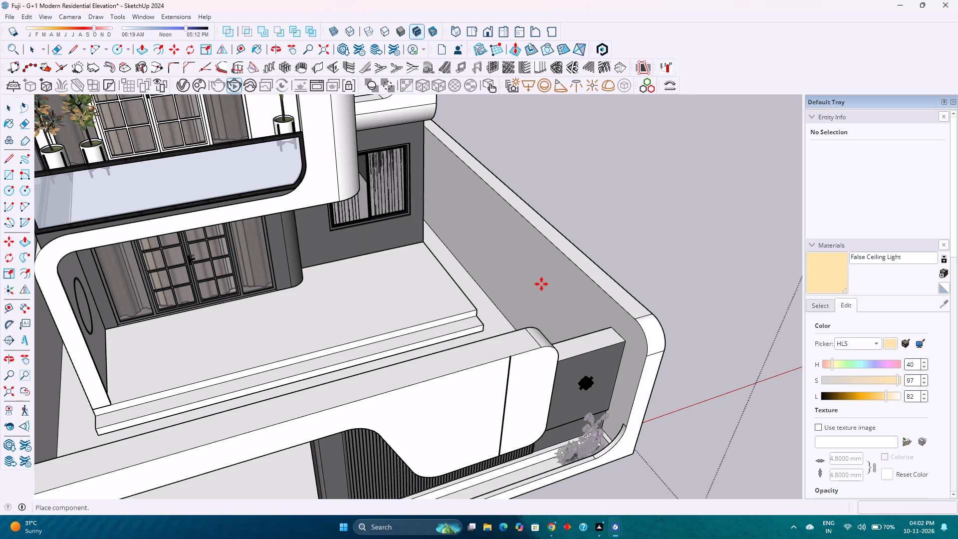
Shrink the oversized potted plant set uniformly from its corners, by a factor of about 0.46 and again by about 0.11.
{"action": "scroll", "coordinate": [447, 374], "scroll_direction": "down", "scroll_amount": 7}
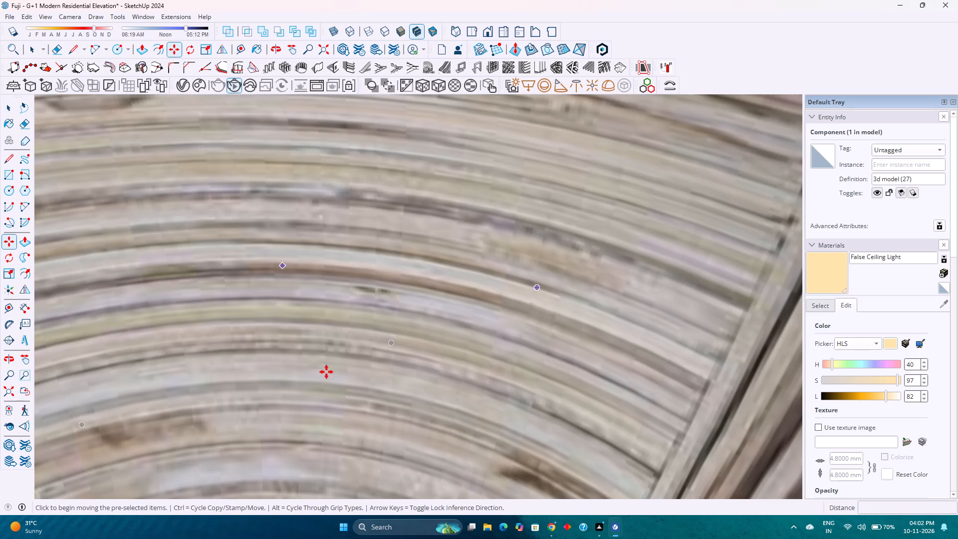
{"action": "scroll", "coordinate": [385, 335], "scroll_direction": "down", "scroll_amount": 10}
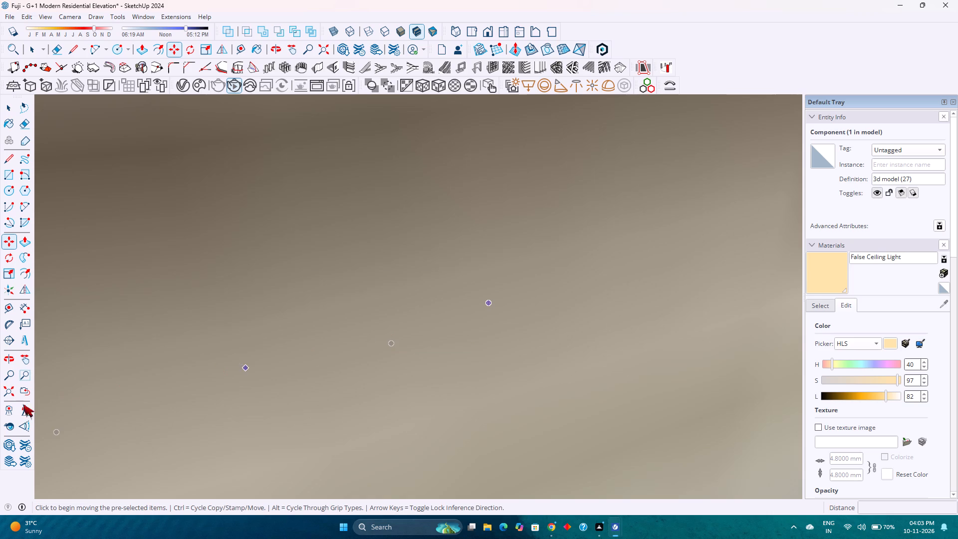
{"action": "left_click", "coordinate": [12, 391]}
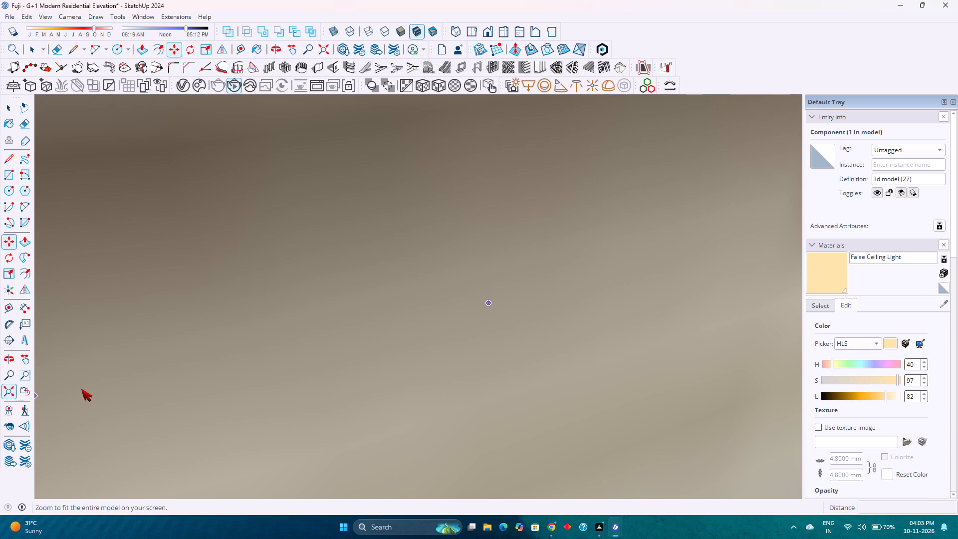
{"action": "scroll", "coordinate": [256, 367], "scroll_direction": "down", "scroll_amount": 3}
{"action": "middle_click_drag", "start_coordinate": [420, 388], "coordinate": [207, 341]}
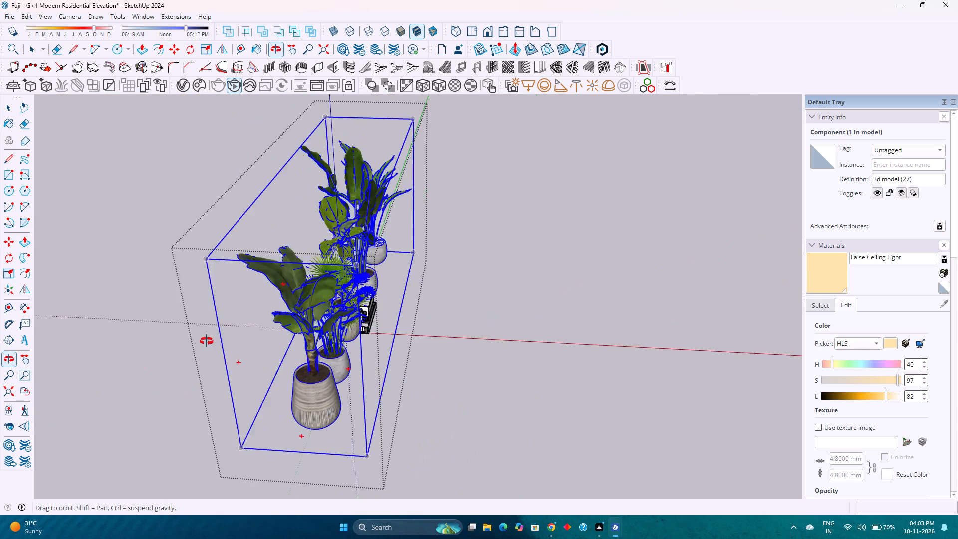
{"action": "middle_click_drag", "start_coordinate": [207, 341], "coordinate": [109, 325]}
{"action": "scroll", "coordinate": [244, 341], "scroll_direction": "up", "scroll_amount": 4}
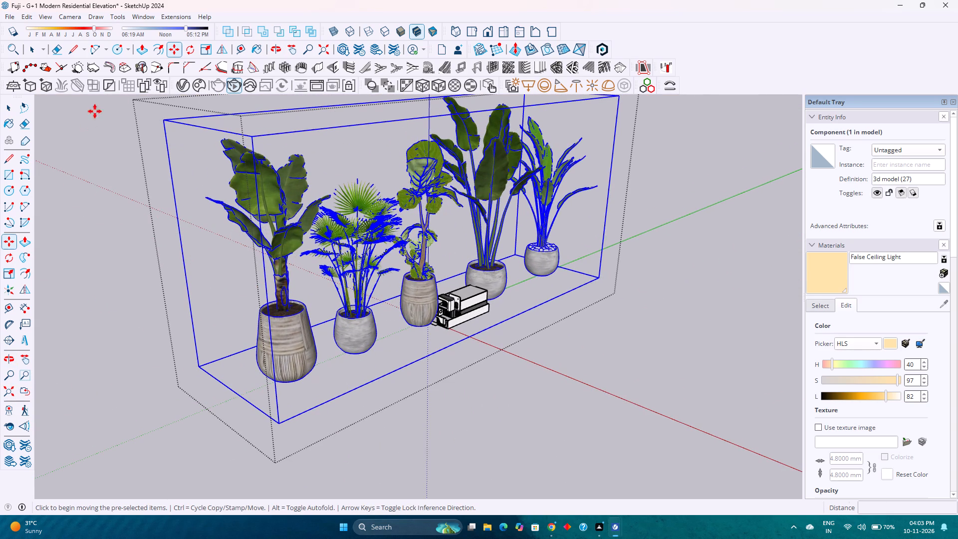
{"action": "left_click", "coordinate": [206, 49]}
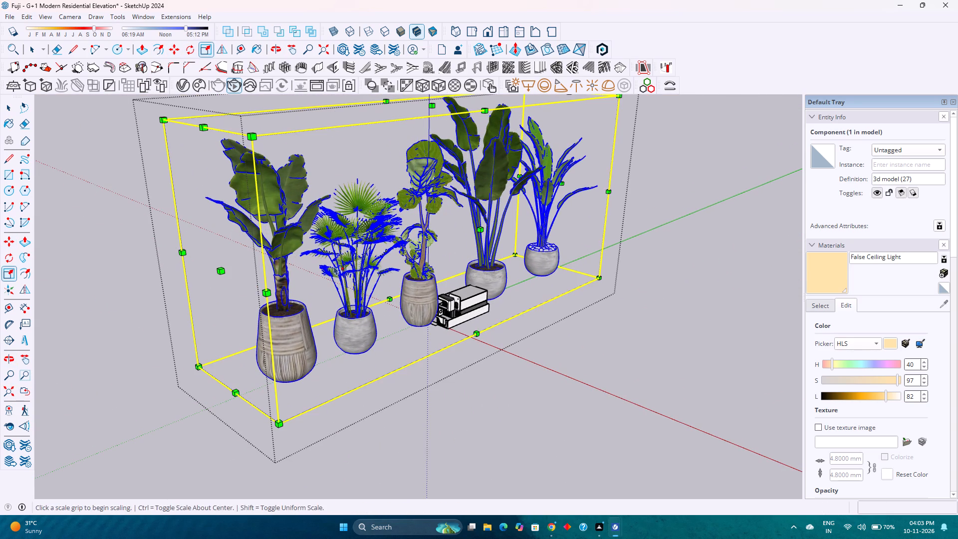
{"action": "scroll", "coordinate": [333, 269], "scroll_direction": "down", "scroll_amount": 1}
{"action": "middle_click_drag", "start_coordinate": [333, 269], "coordinate": [329, 311]}
{"action": "scroll", "coordinate": [329, 311], "scroll_direction": "down", "scroll_amount": 1}
{"action": "left_click", "coordinate": [183, 171]}
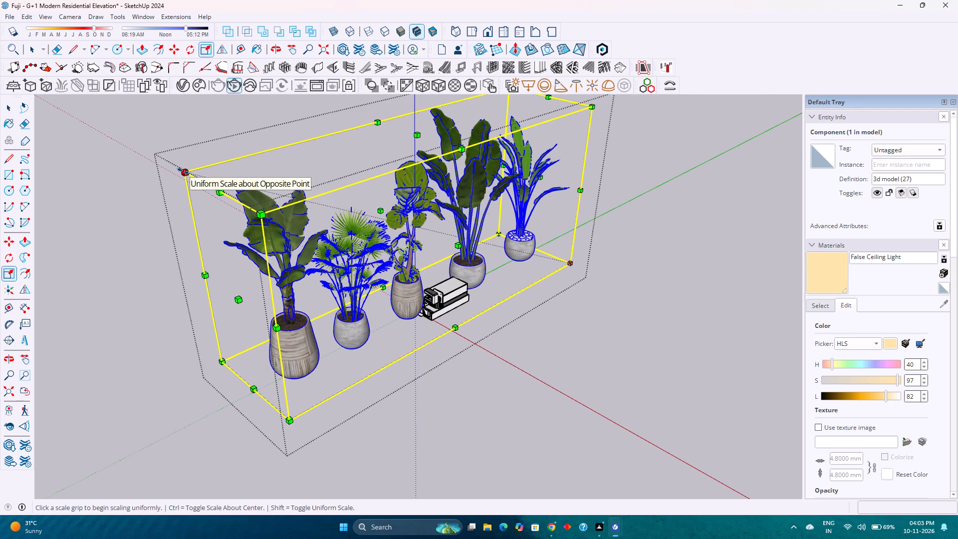
{"action": "left_click", "coordinate": [425, 268]}
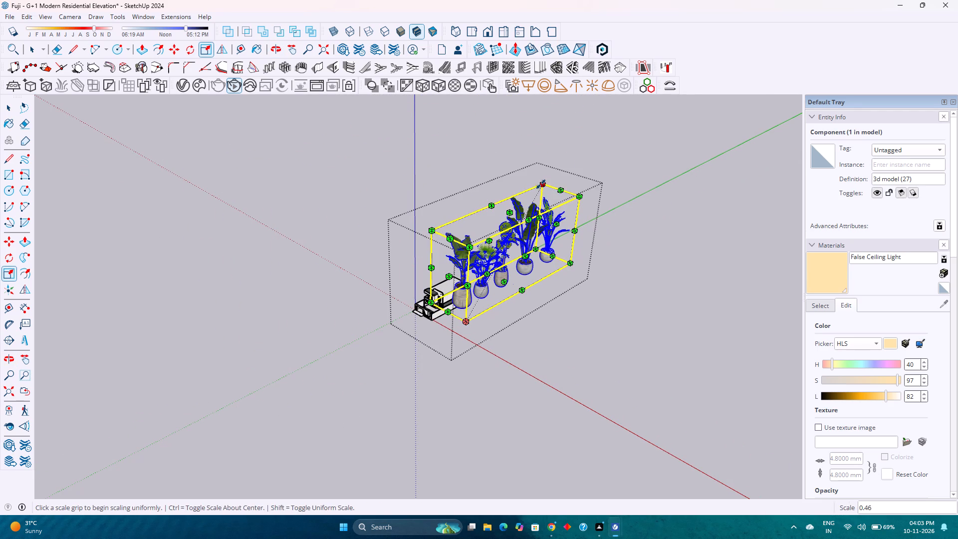
{"action": "left_click", "coordinate": [541, 184]}
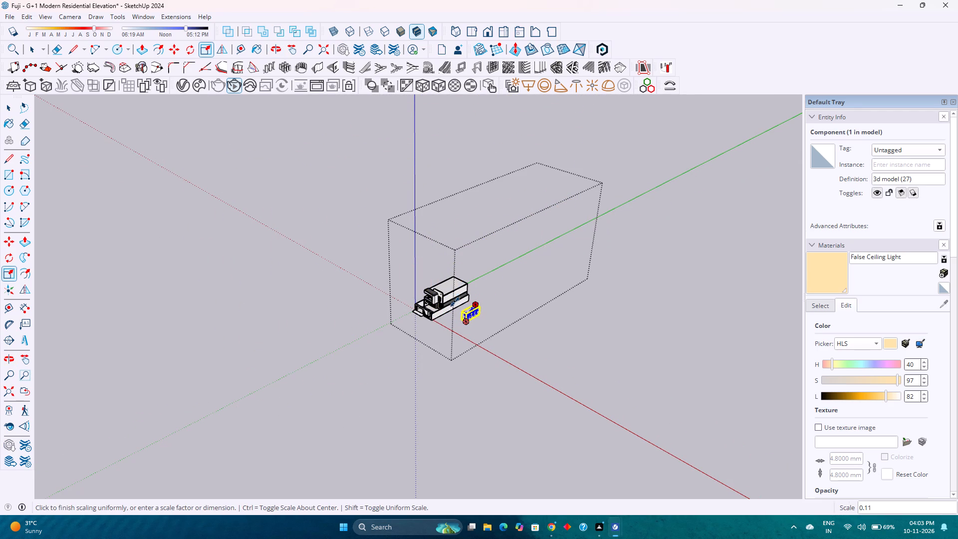
{"action": "left_click", "coordinate": [455, 302]}
Scale the potted plant set down uniformly once more by a factor of about 0.29.
{"action": "scroll", "coordinate": [471, 315], "scroll_direction": "up", "scroll_amount": 11}
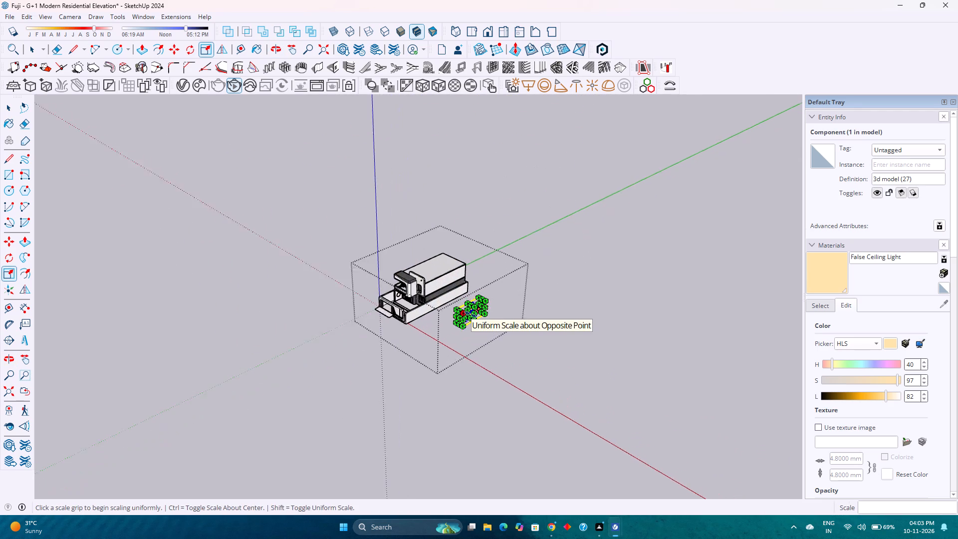
{"action": "scroll", "coordinate": [471, 314], "scroll_direction": "up", "scroll_amount": 20}
{"action": "scroll", "coordinate": [471, 314], "scroll_direction": "up", "scroll_amount": 1}
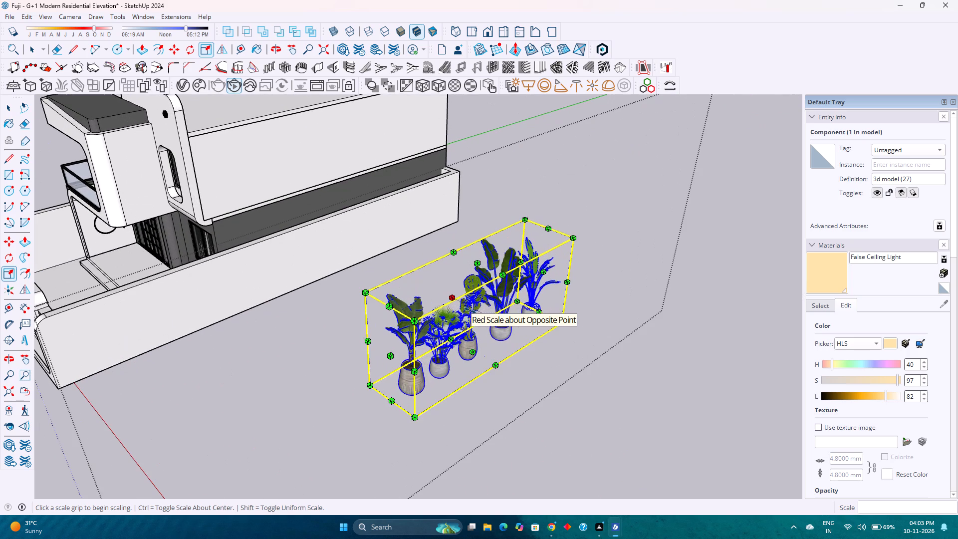
{"action": "left_click", "coordinate": [521, 219]}
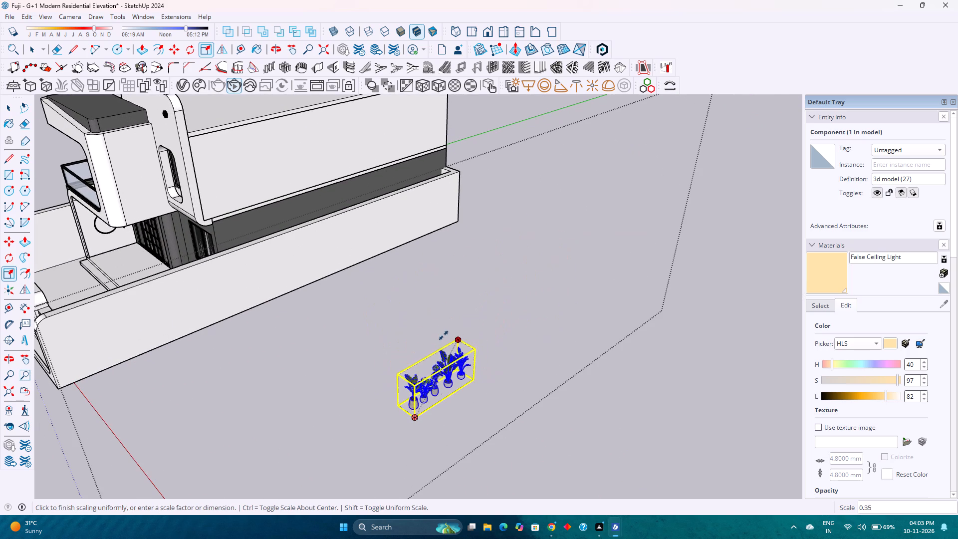
{"action": "left_click", "coordinate": [448, 351]}
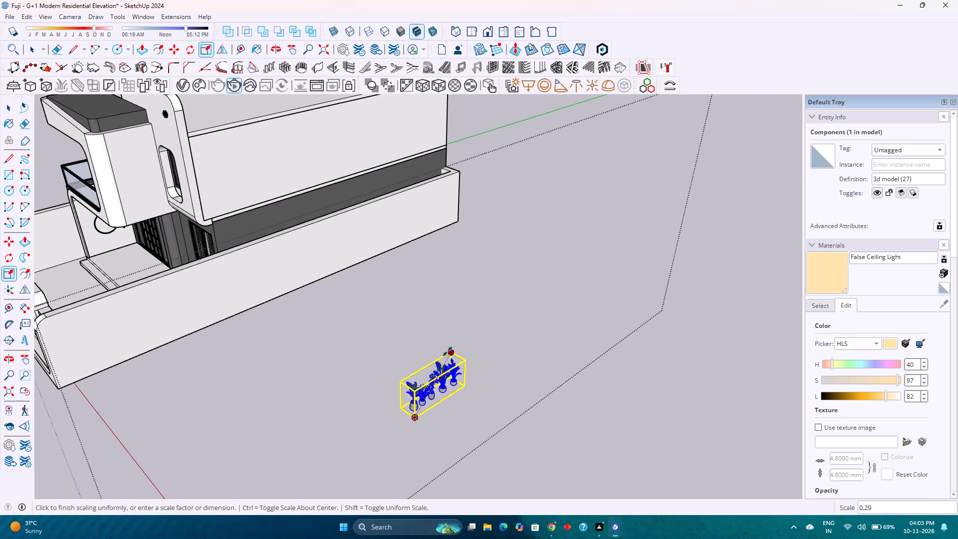
Rotate the potted plant set 90 degrees on the ground plane.
{"action": "left_click", "coordinate": [193, 51]}
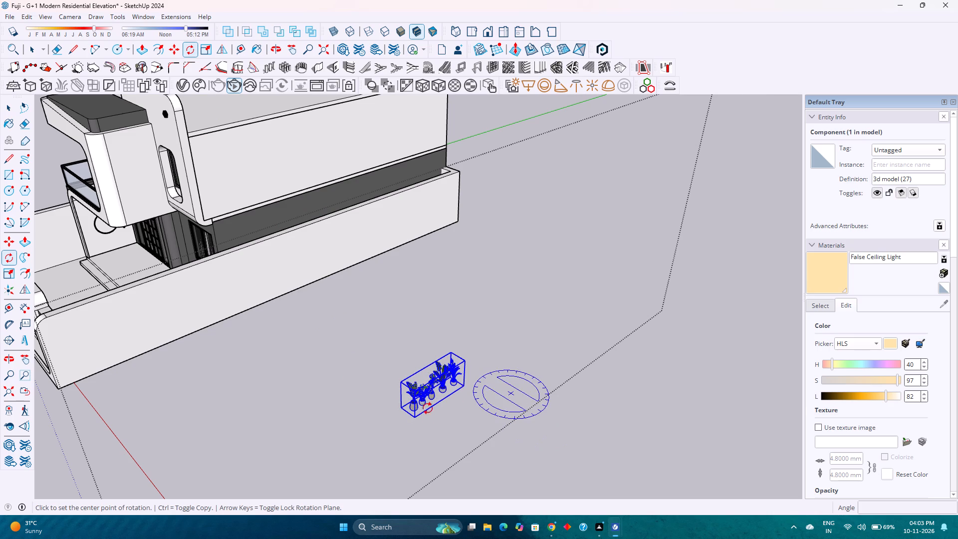
{"action": "left_click", "coordinate": [501, 400]}
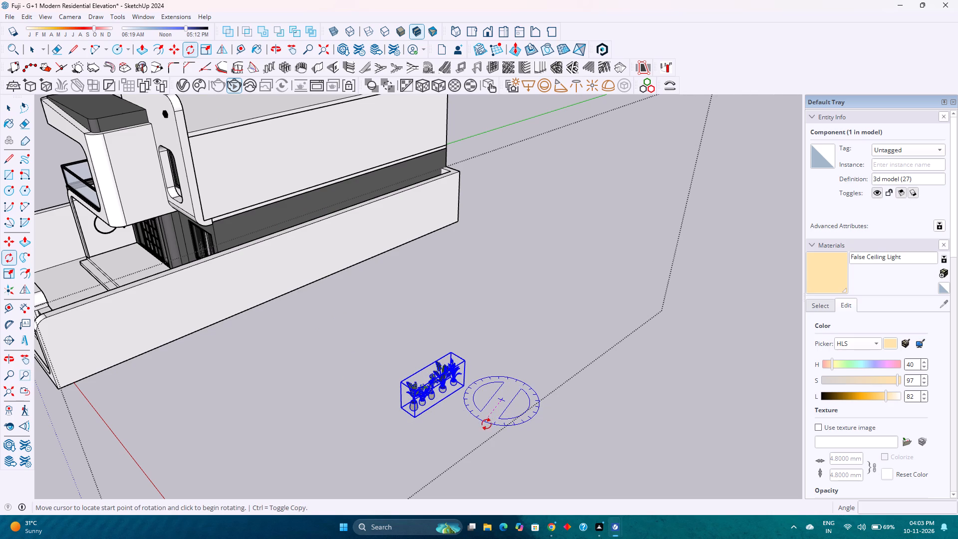
{"action": "left_click", "coordinate": [449, 432]}
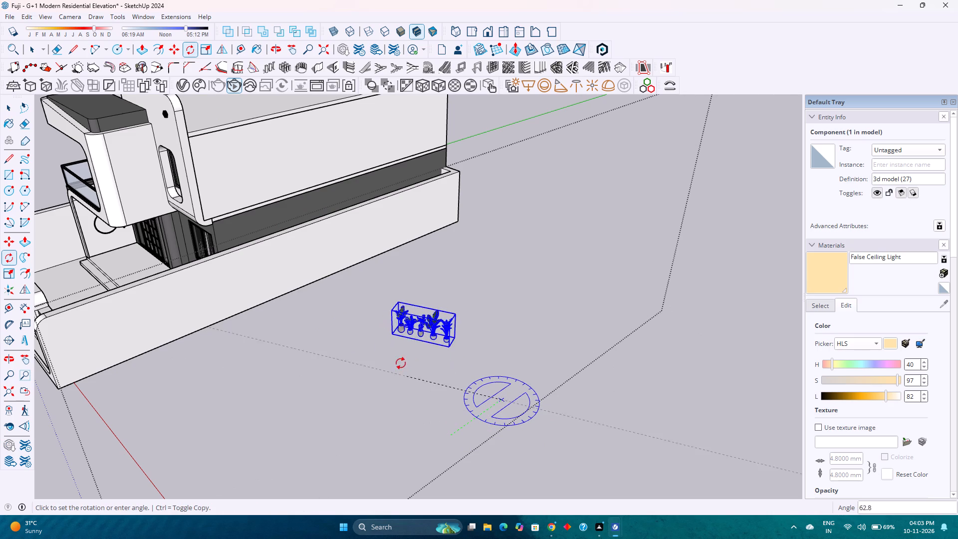
{"action": "left_click", "coordinate": [406, 337]}
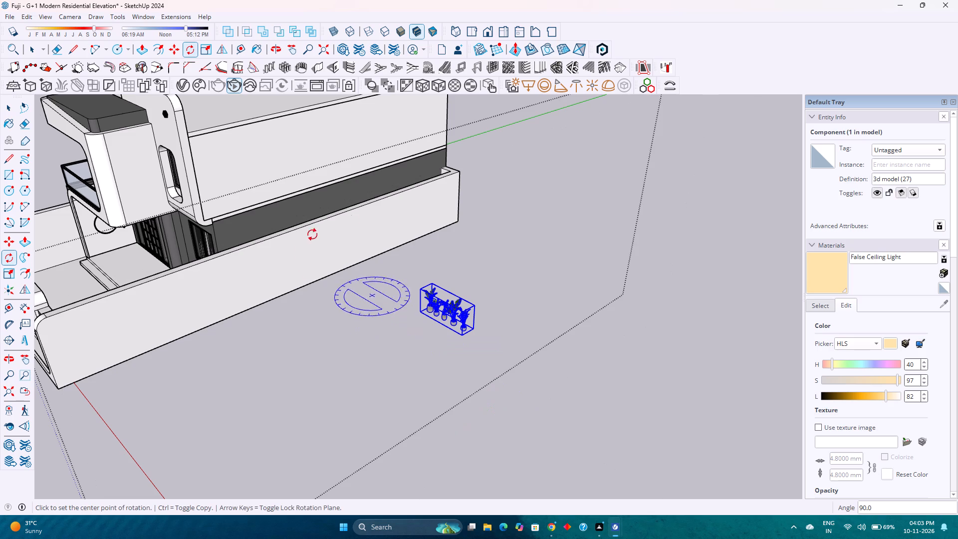
Move the potted plant set onto the ground floor, lined up against the wall below the curtained window beside the curved column.
{"action": "left_click", "coordinate": [175, 52]}
{"action": "scroll", "coordinate": [464, 333], "scroll_direction": "up", "scroll_amount": 10}
{"action": "left_click", "coordinate": [458, 339]}
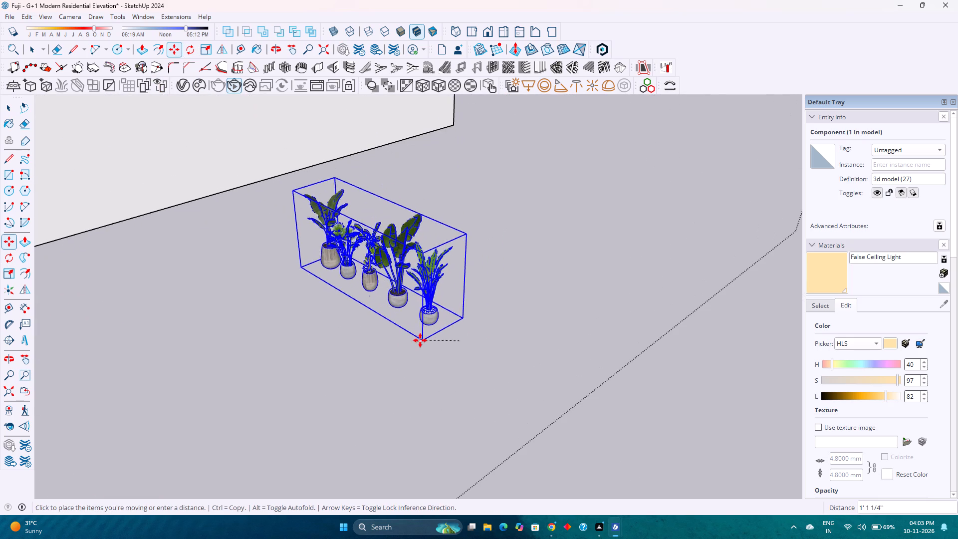
{"action": "scroll", "coordinate": [420, 340], "scroll_direction": "down", "scroll_amount": 16}
{"action": "scroll", "coordinate": [188, 330], "scroll_direction": "up", "scroll_amount": 5}
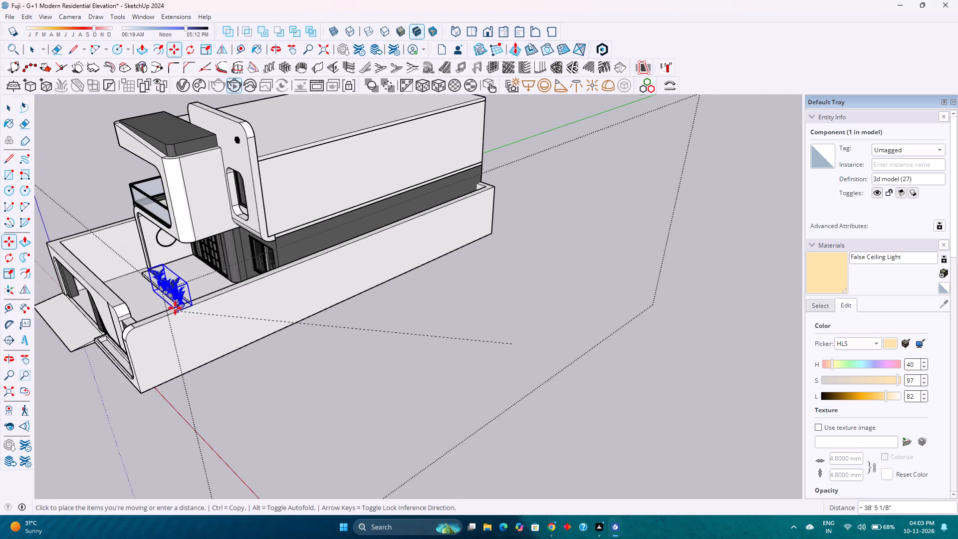
{"action": "scroll", "coordinate": [175, 308], "scroll_direction": "up", "scroll_amount": 1}
{"action": "middle_click_drag", "start_coordinate": [175, 307], "coordinate": [394, 359]}
{"action": "scroll", "coordinate": [311, 374], "scroll_direction": "up", "scroll_amount": 11}
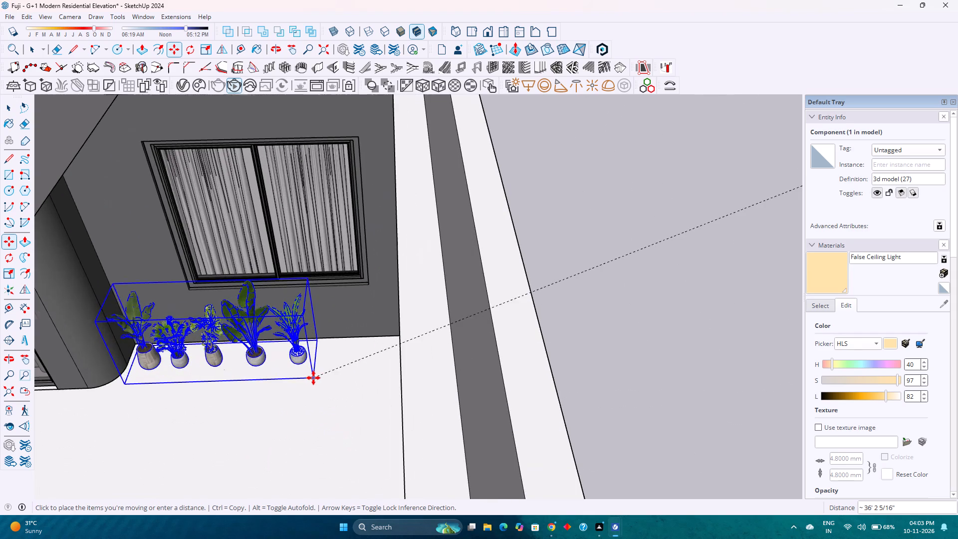
{"action": "left_click", "coordinate": [305, 372]}
{"action": "scroll", "coordinate": [301, 380], "scroll_direction": "up", "scroll_amount": 4}
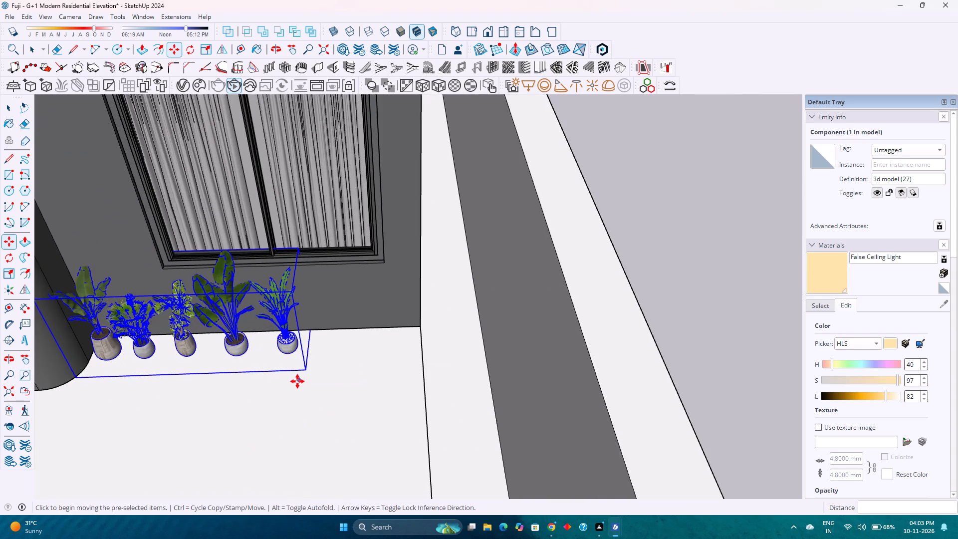
{"action": "scroll", "coordinate": [297, 381], "scroll_direction": "down", "scroll_amount": 3}
{"action": "middle_click_drag", "start_coordinate": [290, 384], "coordinate": [364, 262]}
{"action": "scroll", "coordinate": [331, 333], "scroll_direction": "up", "scroll_amount": 1}
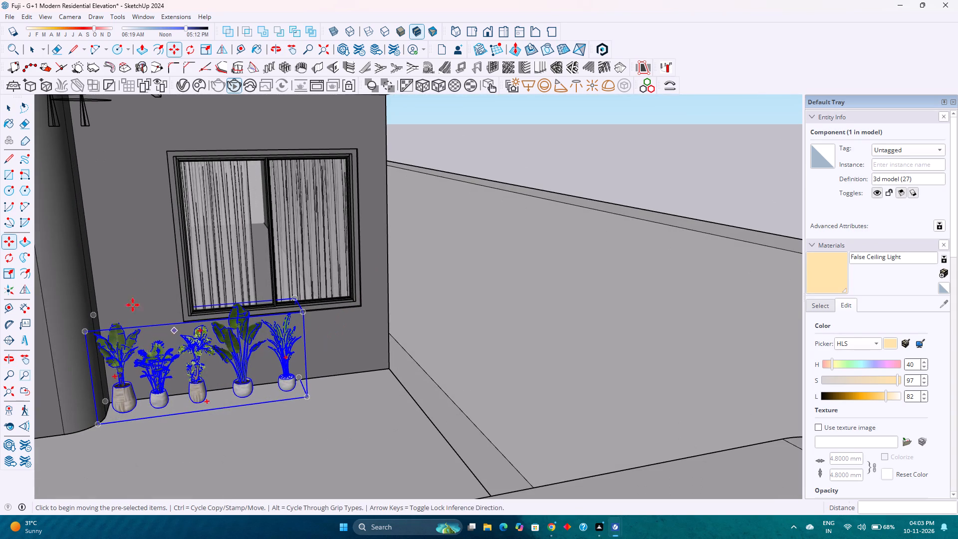
Scale the potted plant set up along its row length and height by about 1.52 and 1.55.
{"action": "left_click", "coordinate": [210, 46]}
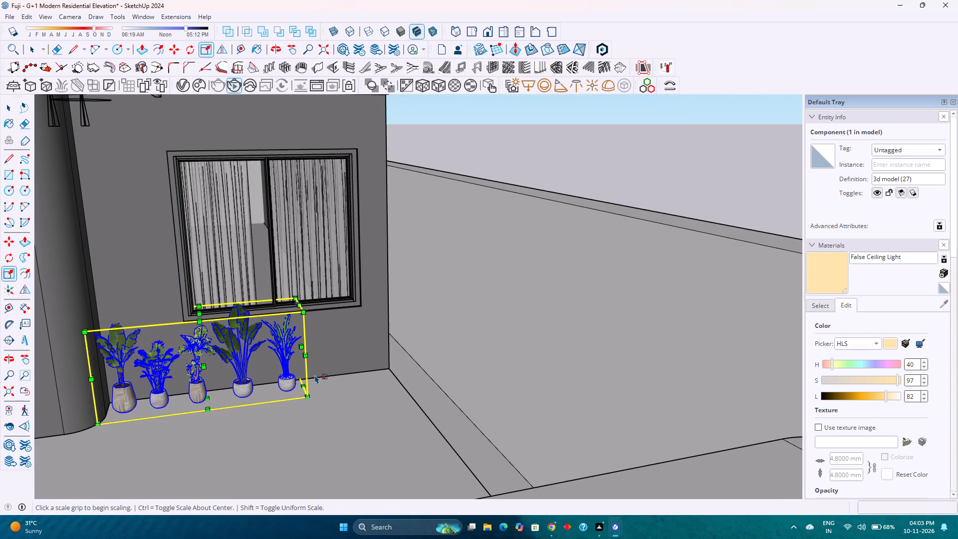
{"action": "left_click", "coordinate": [299, 304]}
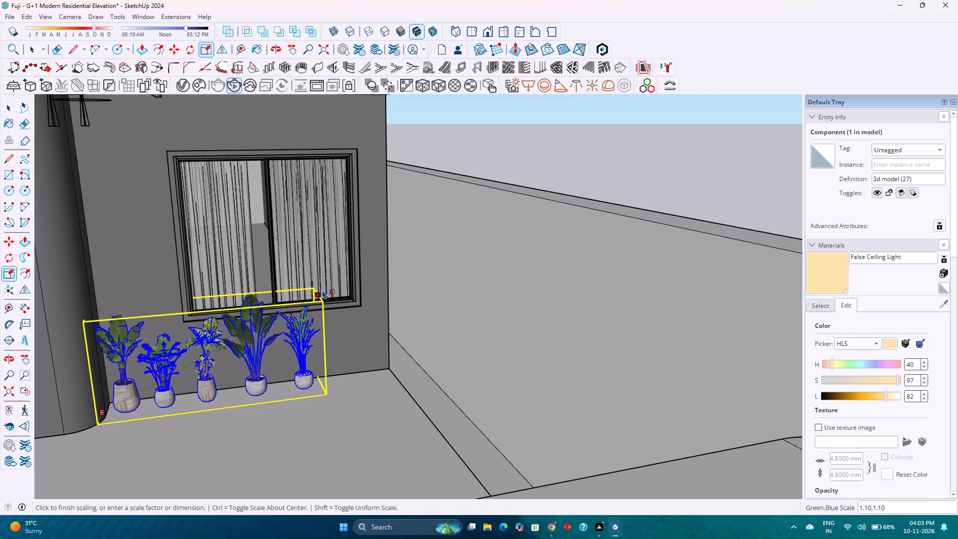
{"action": "left_click", "coordinate": [384, 248]}
Scale the potted plant set's depth away from the wall by a factor of about 1.6 and deselect it.
{"action": "scroll", "coordinate": [310, 368], "scroll_direction": "up", "scroll_amount": 4}
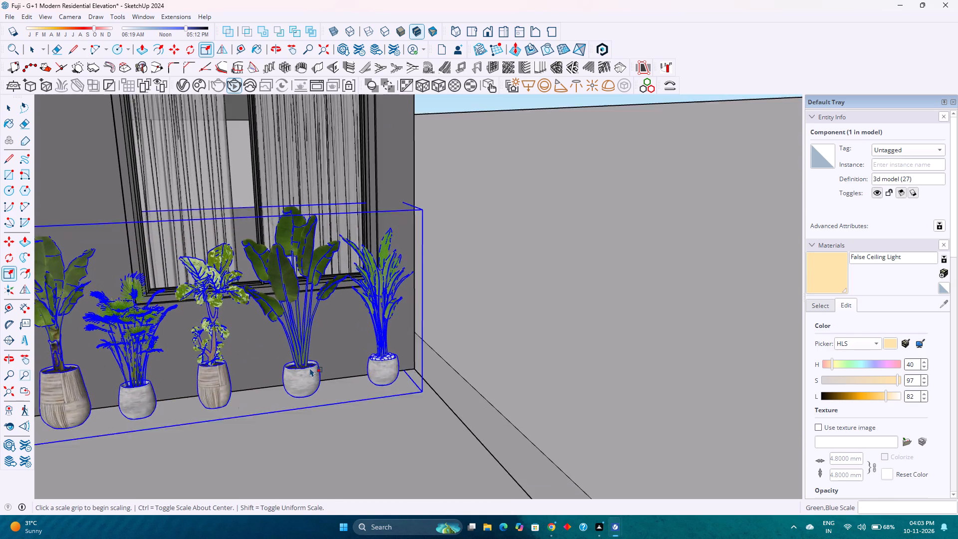
{"action": "scroll", "coordinate": [310, 368], "scroll_direction": "up", "scroll_amount": 1}
{"action": "middle_click_drag", "start_coordinate": [310, 369], "coordinate": [179, 466]}
{"action": "middle_click", "coordinate": [179, 466]}
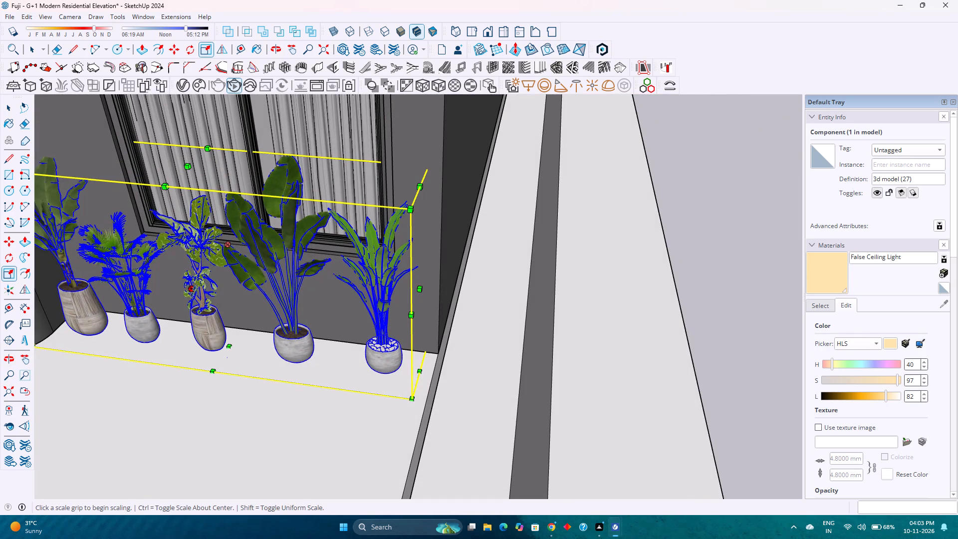
{"action": "left_click", "coordinate": [193, 291]}
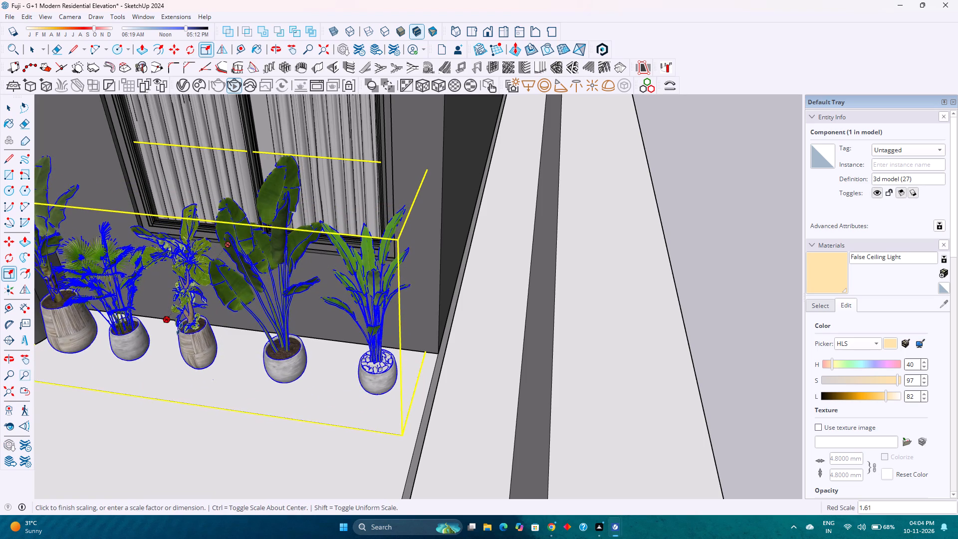
{"action": "left_click", "coordinate": [180, 329]}
{"action": "scroll", "coordinate": [414, 391], "scroll_direction": "down", "scroll_amount": 10}
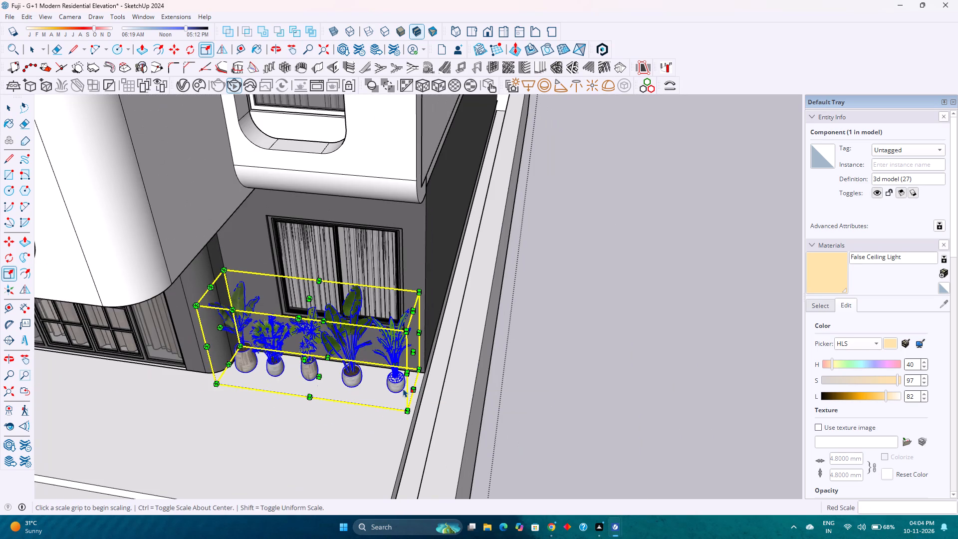
{"action": "key", "text": "space"}
{"action": "left_click", "coordinate": [560, 354]}
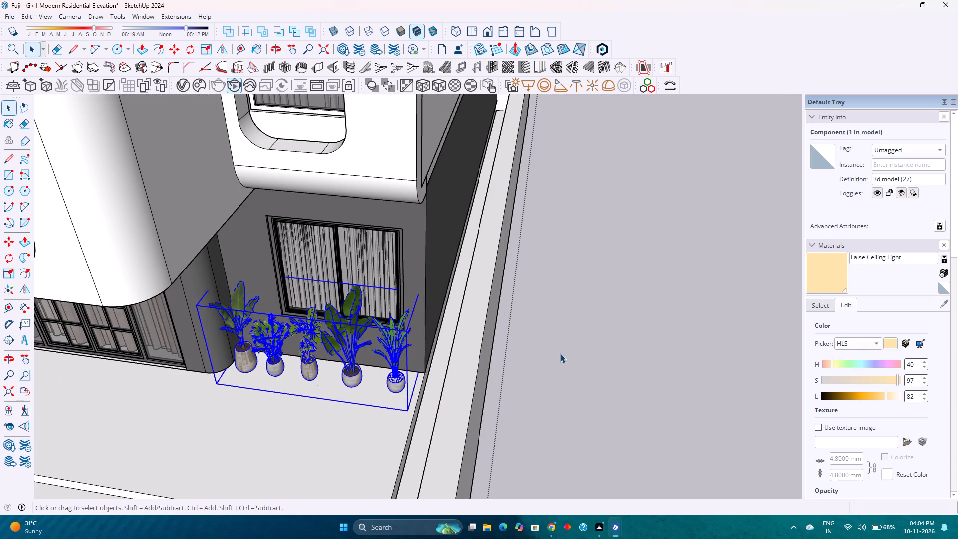
Check how the enlarged potted plants sit in the whole front elevation.
{"action": "scroll", "coordinate": [554, 355], "scroll_direction": "down", "scroll_amount": 4}
{"action": "middle_click_drag", "start_coordinate": [351, 406], "coordinate": [410, 338]}
{"action": "middle_click_drag", "start_coordinate": [410, 338], "coordinate": [417, 333]}
{"action": "scroll", "coordinate": [422, 329], "scroll_direction": "down", "scroll_amount": 7}
{"action": "middle_click_drag", "start_coordinate": [374, 380], "coordinate": [373, 347]}
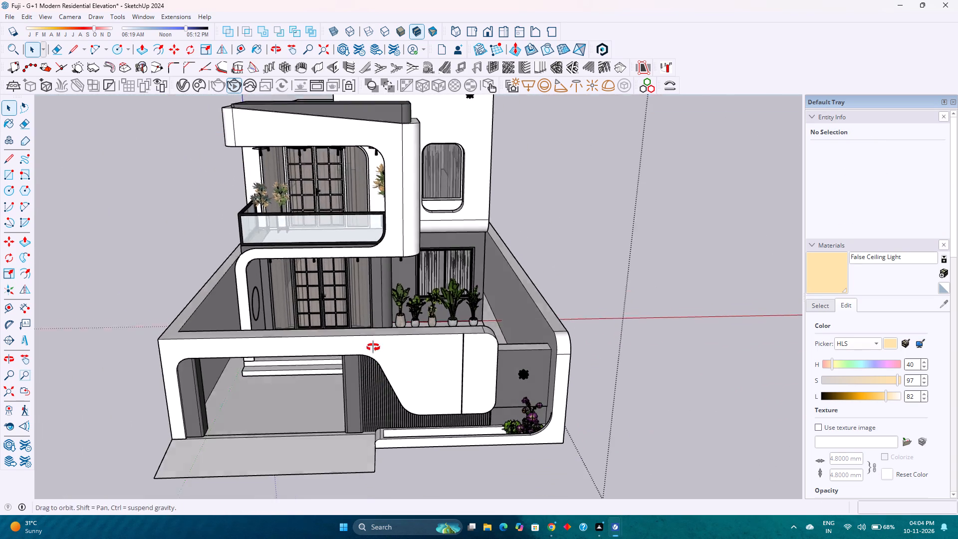
{"action": "middle_click_drag", "start_coordinate": [373, 347], "coordinate": [388, 296]}
{"action": "middle_click", "coordinate": [388, 296]}
{"action": "scroll", "coordinate": [390, 296], "scroll_direction": "down", "scroll_amount": 3}
{"action": "middle_click_drag", "start_coordinate": [546, 301], "coordinate": [531, 308]}
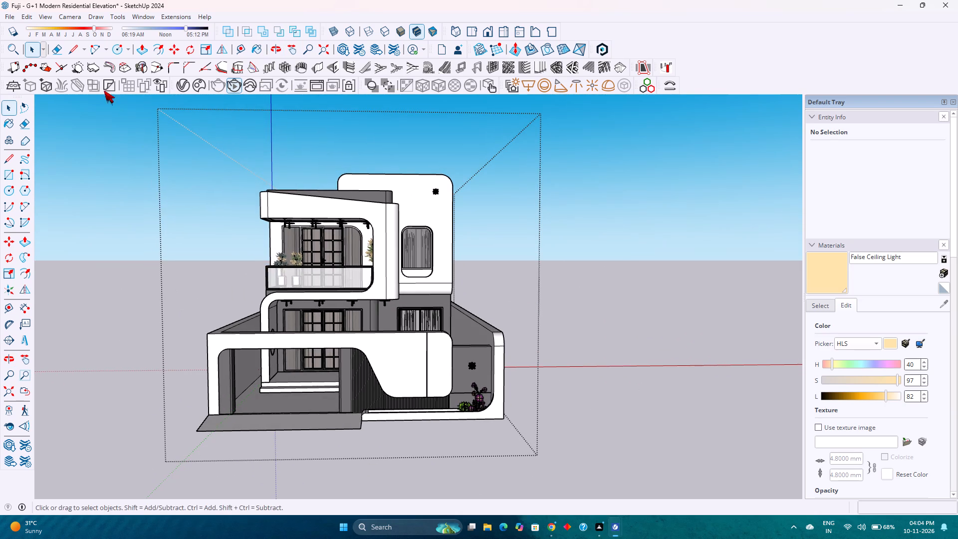
Save the modern residential elevation model.
{"action": "left_click", "coordinate": [10, 16]}
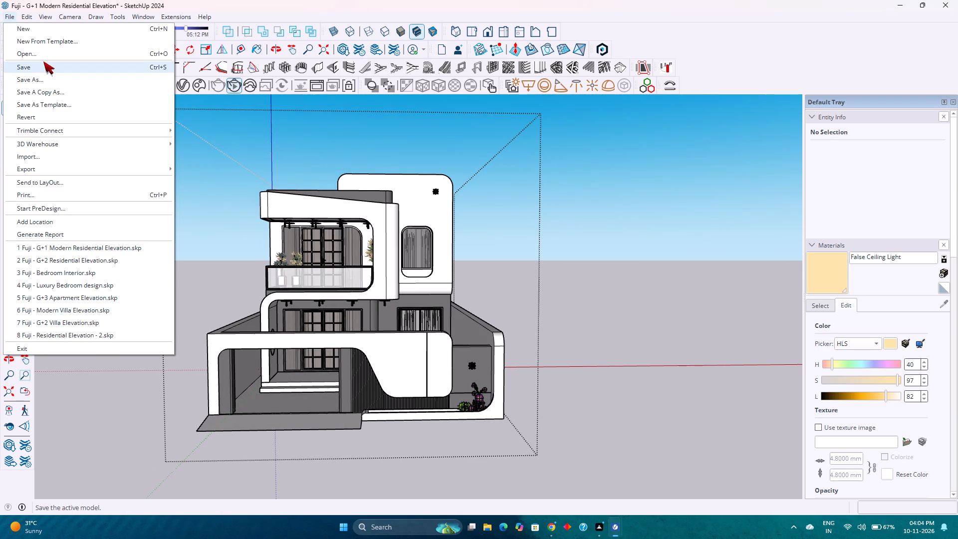
{"action": "left_click", "coordinate": [44, 63]}
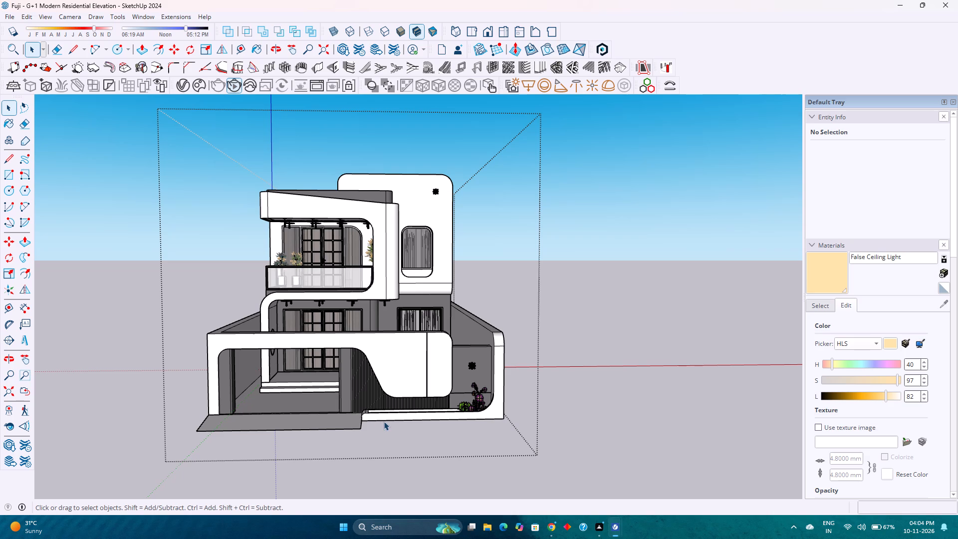
Examine the overall elevation from both front corners and straight on, checking the balconies, boundary wall, planter and ramp.
{"action": "scroll", "coordinate": [455, 506], "scroll_direction": "down", "scroll_amount": 3}
{"action": "scroll", "coordinate": [381, 406], "scroll_direction": "up", "scroll_amount": 1}
{"action": "scroll", "coordinate": [326, 317], "scroll_direction": "down", "scroll_amount": 2}
{"action": "middle_click_drag", "start_coordinate": [363, 334], "coordinate": [403, 402]}
{"action": "scroll", "coordinate": [390, 368], "scroll_direction": "down", "scroll_amount": 4}
{"action": "scroll", "coordinate": [390, 368], "scroll_direction": "up", "scroll_amount": 4}
{"action": "middle_click_drag", "start_coordinate": [406, 381], "coordinate": [300, 329]}
{"action": "middle_click", "coordinate": [300, 329]}
{"action": "scroll", "coordinate": [300, 329], "scroll_direction": "up", "scroll_amount": 2}
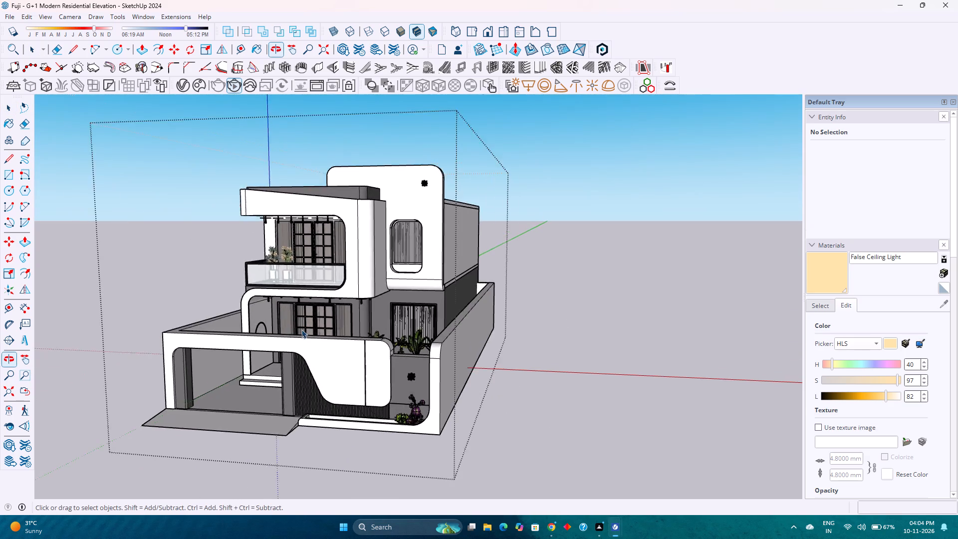
{"action": "scroll", "coordinate": [301, 329], "scroll_direction": "down", "scroll_amount": 3}
{"action": "scroll", "coordinate": [301, 329], "scroll_direction": "up", "scroll_amount": 3}
{"action": "scroll", "coordinate": [301, 329], "scroll_direction": "down", "scroll_amount": 3}
{"action": "scroll", "coordinate": [301, 329], "scroll_direction": "up", "scroll_amount": 3}
{"action": "scroll", "coordinate": [301, 329], "scroll_direction": "down", "scroll_amount": 3}
{"action": "scroll", "coordinate": [301, 329], "scroll_direction": "up", "scroll_amount": 3}
{"action": "scroll", "coordinate": [301, 329], "scroll_direction": "down", "scroll_amount": 3}
{"action": "scroll", "coordinate": [301, 329], "scroll_direction": "up", "scroll_amount": 3}
{"action": "scroll", "coordinate": [301, 329], "scroll_direction": "down", "scroll_amount": 3}
{"action": "scroll", "coordinate": [301, 329], "scroll_direction": "up", "scroll_amount": 3}
{"action": "middle_click_drag", "start_coordinate": [307, 338], "coordinate": [455, 359]}
{"action": "scroll", "coordinate": [455, 359], "scroll_direction": "down", "scroll_amount": 3}
{"action": "scroll", "coordinate": [455, 358], "scroll_direction": "up", "scroll_amount": 1}
{"action": "scroll", "coordinate": [456, 358], "scroll_direction": "down", "scroll_amount": 3}
{"action": "scroll", "coordinate": [456, 357], "scroll_direction": "up", "scroll_amount": 2}
{"action": "scroll", "coordinate": [456, 357], "scroll_direction": "down", "scroll_amount": 3}
{"action": "scroll", "coordinate": [456, 357], "scroll_direction": "up", "scroll_amount": 2}
{"action": "scroll", "coordinate": [456, 357], "scroll_direction": "down", "scroll_amount": 1}
{"action": "scroll", "coordinate": [456, 357], "scroll_direction": "up", "scroll_amount": 2}
{"action": "scroll", "coordinate": [456, 357], "scroll_direction": "down", "scroll_amount": 3}
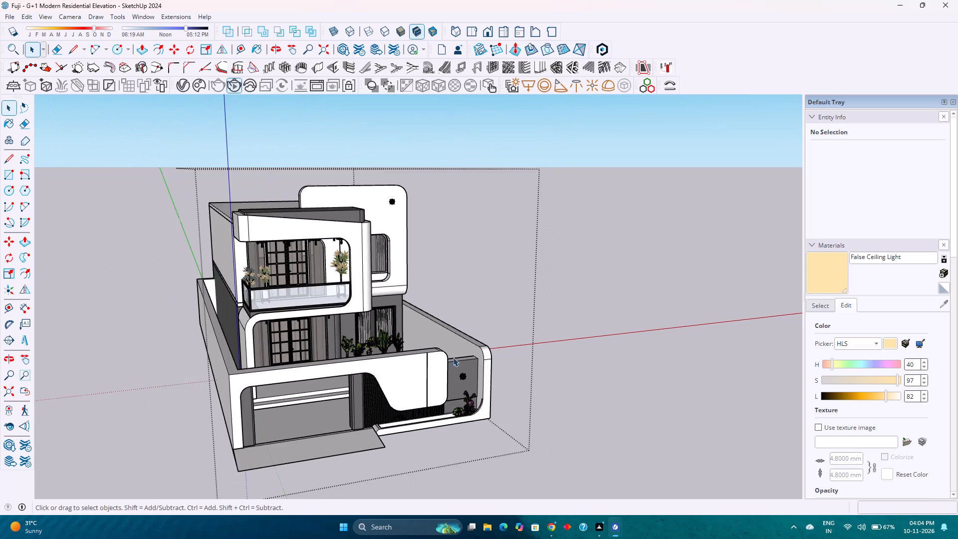
{"action": "scroll", "coordinate": [404, 361], "scroll_direction": "down", "scroll_amount": 4}
{"action": "scroll", "coordinate": [417, 378], "scroll_direction": "up", "scroll_amount": 2}
{"action": "middle_click_drag", "start_coordinate": [417, 378], "coordinate": [362, 342]}
{"action": "scroll", "coordinate": [362, 342], "scroll_direction": "down", "scroll_amount": 1}
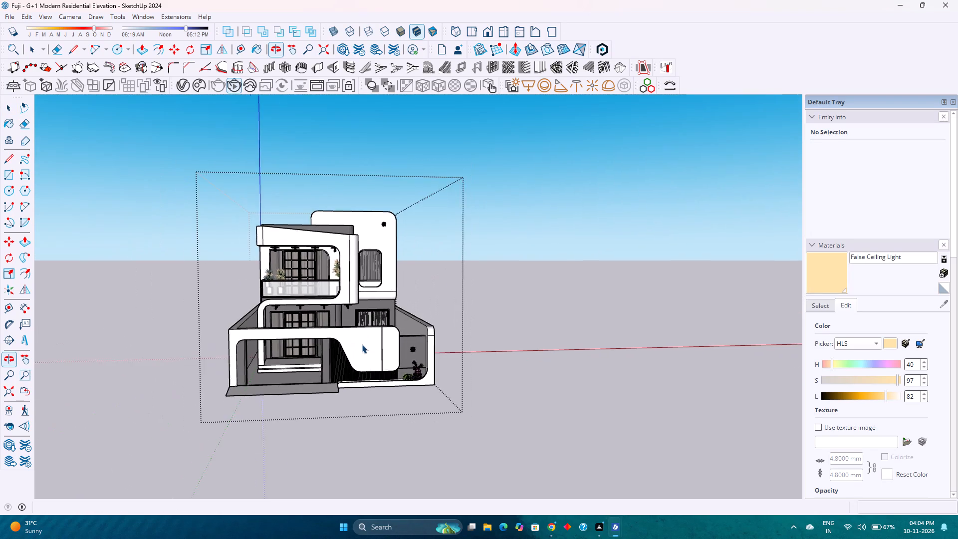
{"action": "scroll", "coordinate": [360, 346], "scroll_direction": "up", "scroll_amount": 4}
{"action": "scroll", "coordinate": [293, 419], "scroll_direction": "up", "scroll_amount": 4}
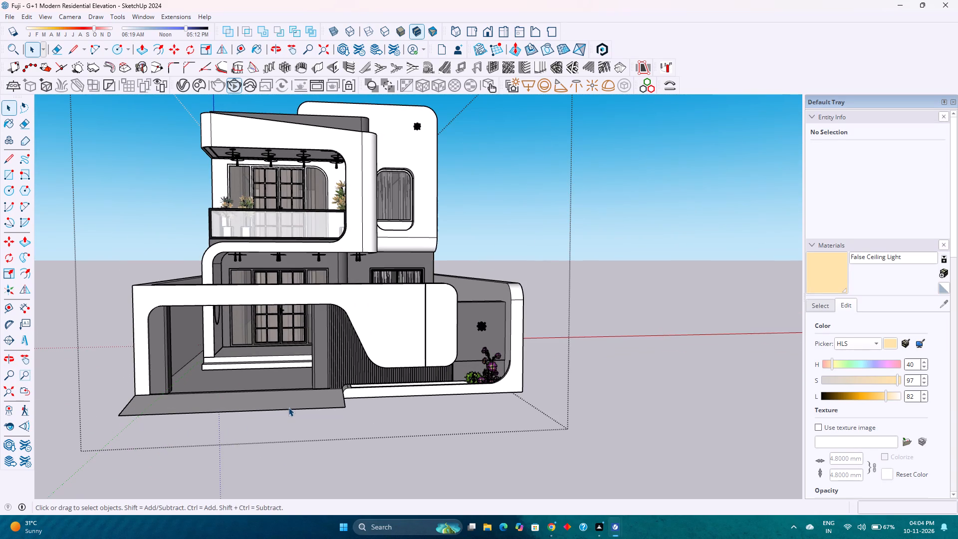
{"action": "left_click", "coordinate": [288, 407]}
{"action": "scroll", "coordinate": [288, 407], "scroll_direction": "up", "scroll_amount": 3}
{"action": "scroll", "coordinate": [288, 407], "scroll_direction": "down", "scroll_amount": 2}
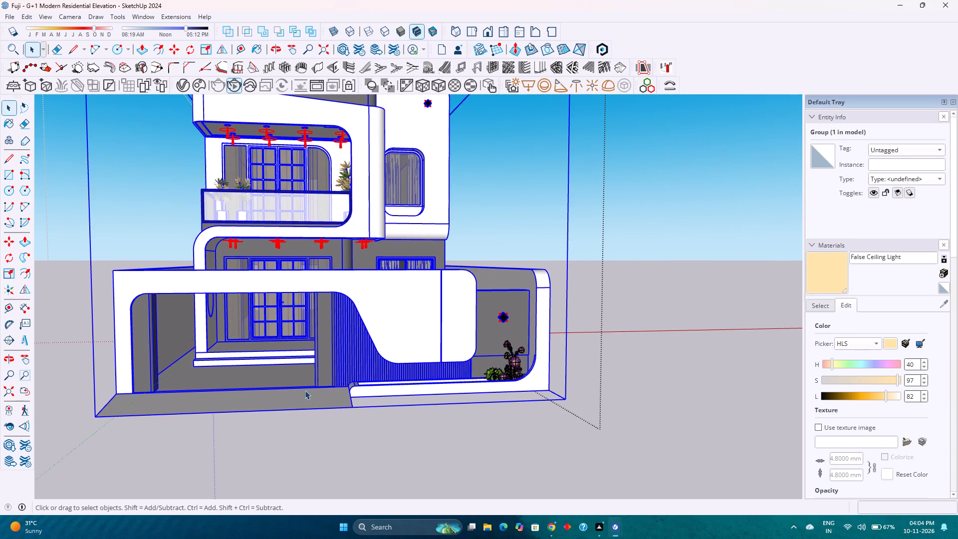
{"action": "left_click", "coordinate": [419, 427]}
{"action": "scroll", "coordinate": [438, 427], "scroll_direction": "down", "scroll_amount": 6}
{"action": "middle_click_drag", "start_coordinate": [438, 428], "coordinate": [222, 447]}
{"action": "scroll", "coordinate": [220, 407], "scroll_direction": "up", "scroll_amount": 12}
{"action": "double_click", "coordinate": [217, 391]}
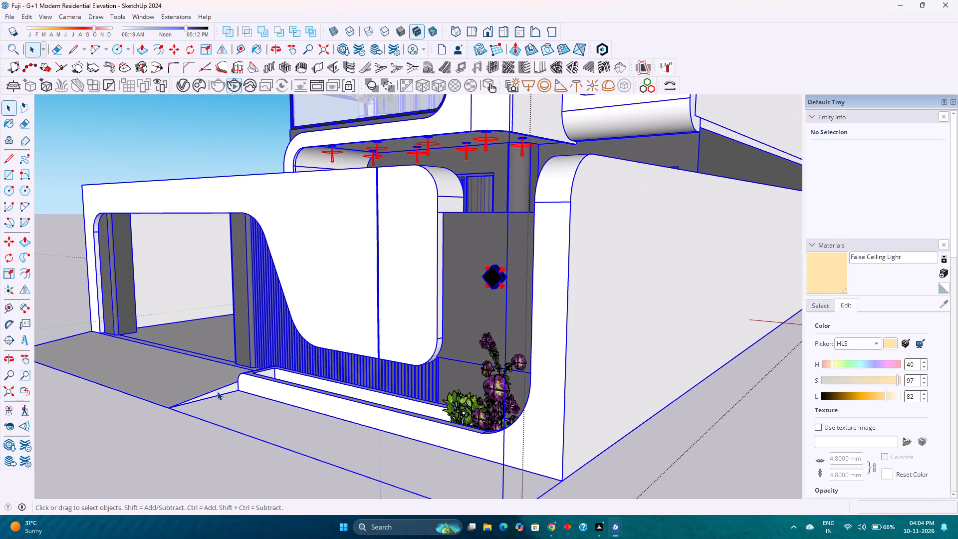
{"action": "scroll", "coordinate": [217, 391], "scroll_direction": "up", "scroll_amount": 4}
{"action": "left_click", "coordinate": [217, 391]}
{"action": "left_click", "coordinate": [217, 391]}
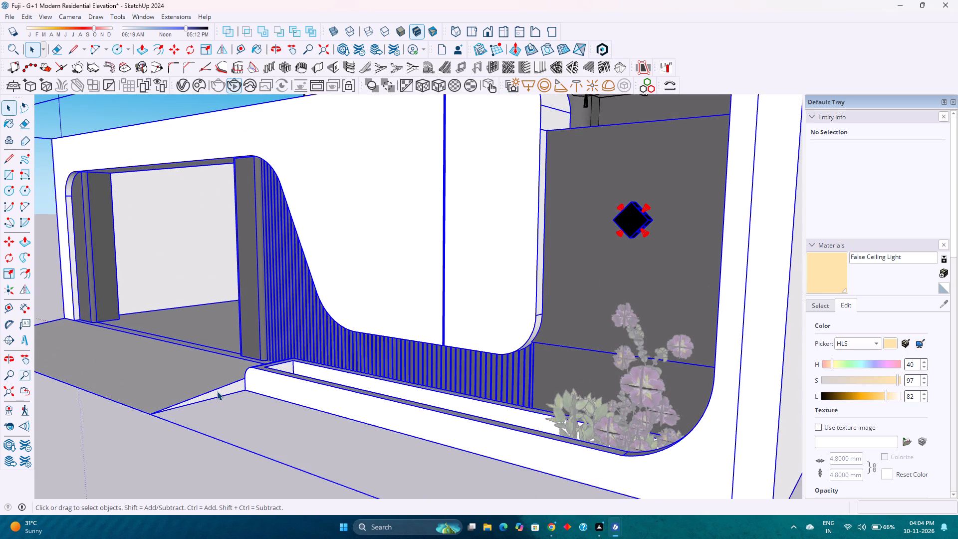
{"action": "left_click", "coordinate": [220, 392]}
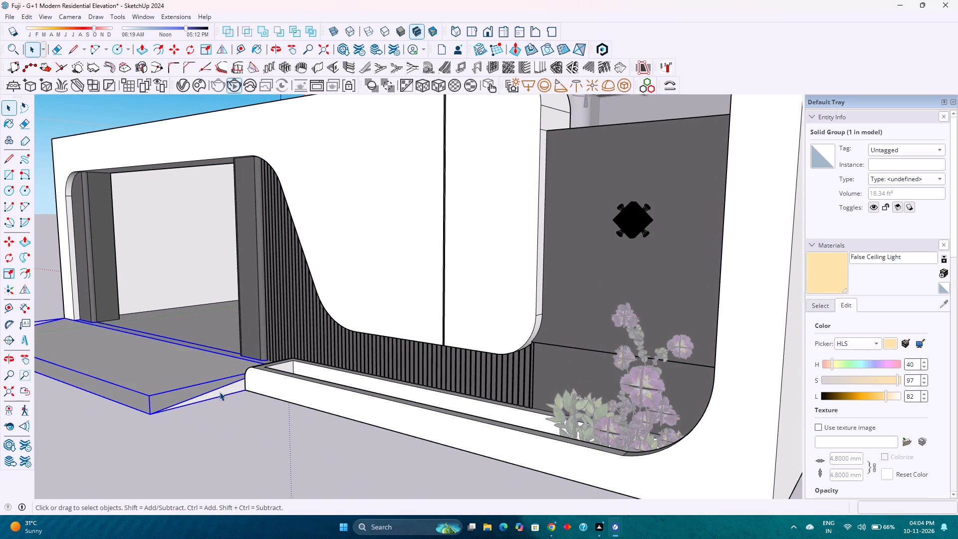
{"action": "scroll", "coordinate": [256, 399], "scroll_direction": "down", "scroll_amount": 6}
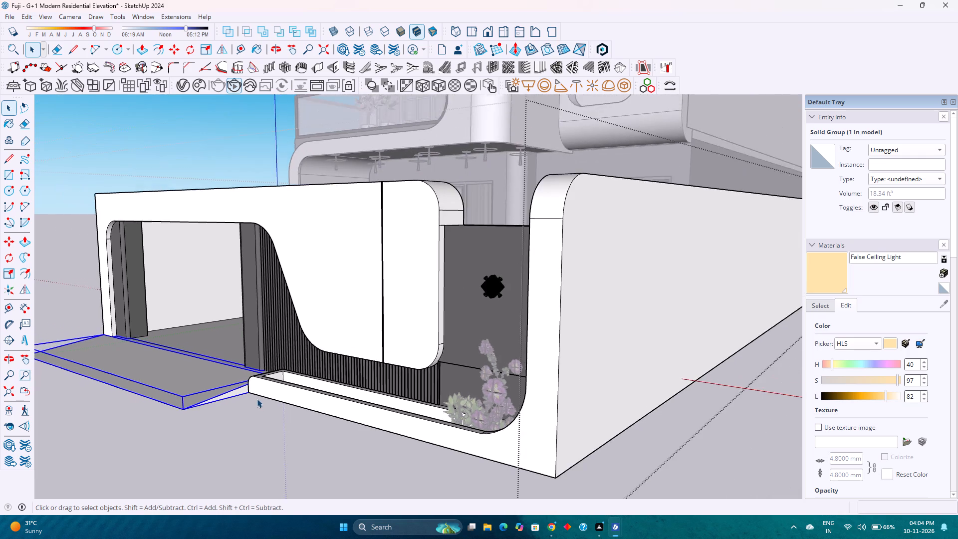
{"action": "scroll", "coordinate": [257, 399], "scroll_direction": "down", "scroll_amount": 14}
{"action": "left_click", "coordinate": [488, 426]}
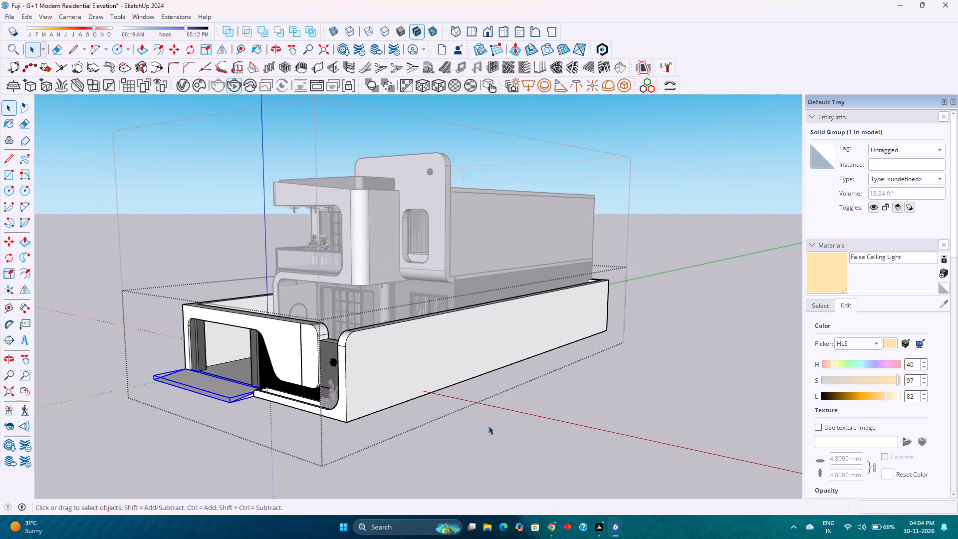
Inside the entrance ramp's group, split its side face with a 4 1/2" vertical line where the ramp meets the planter.
{"action": "scroll", "coordinate": [259, 414], "scroll_direction": "up", "scroll_amount": 4}
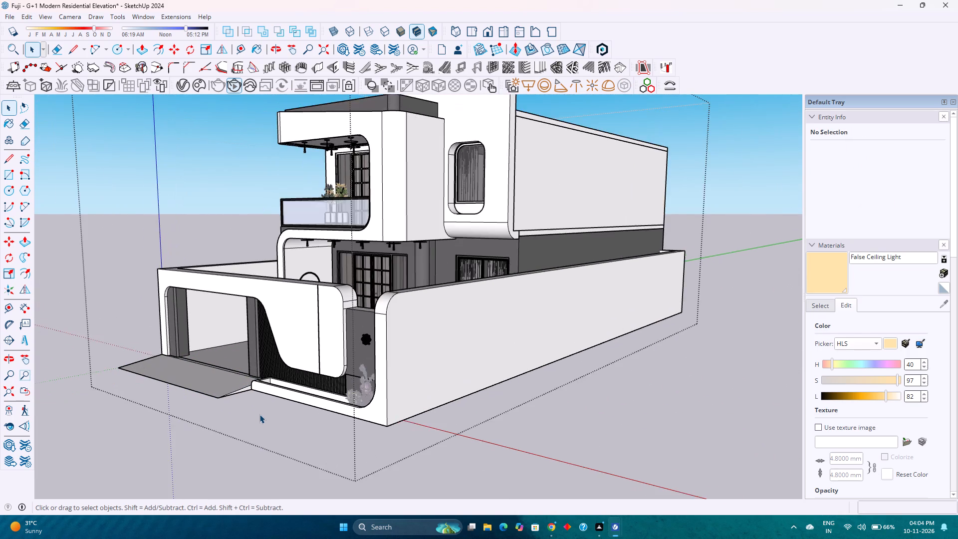
{"action": "scroll", "coordinate": [259, 414], "scroll_direction": "up", "scroll_amount": 10}
{"action": "double_click", "coordinate": [233, 368]}
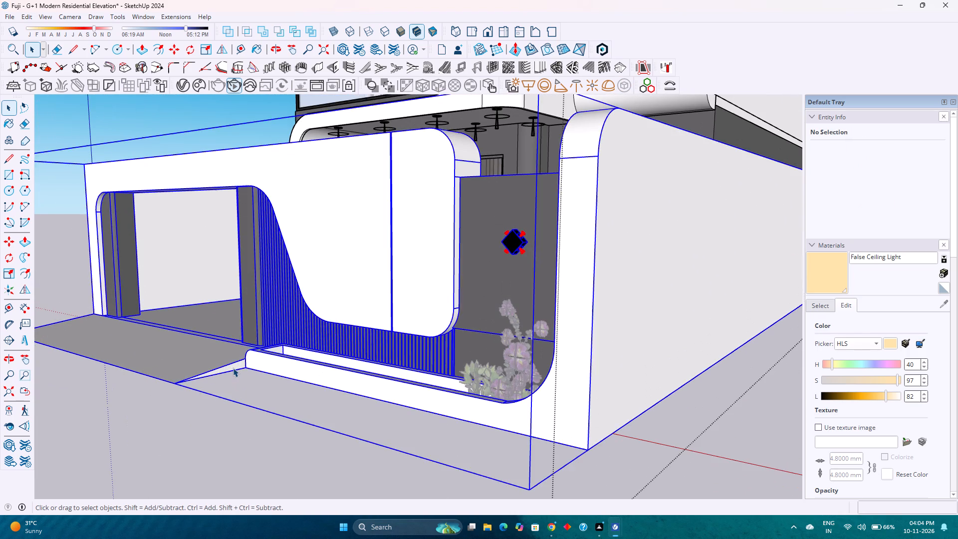
{"action": "scroll", "coordinate": [233, 368], "scroll_direction": "up", "scroll_amount": 7}
{"action": "left_click", "coordinate": [257, 361]}
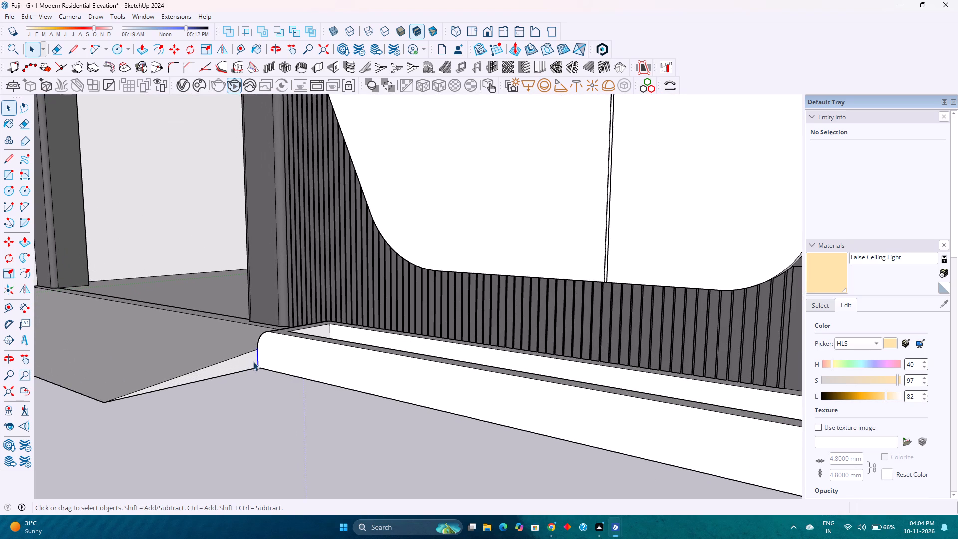
{"action": "double_click", "coordinate": [241, 364]}
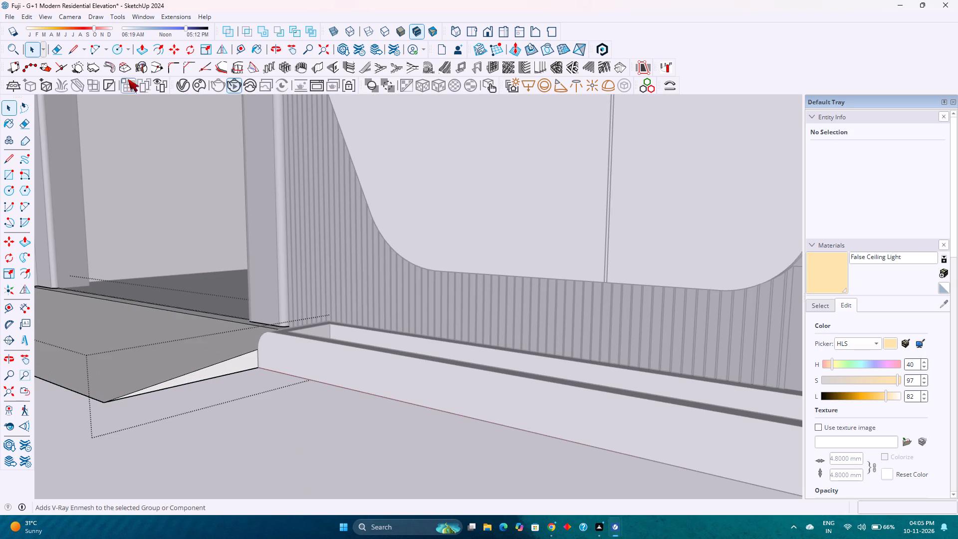
{"action": "left_click", "coordinate": [68, 49]}
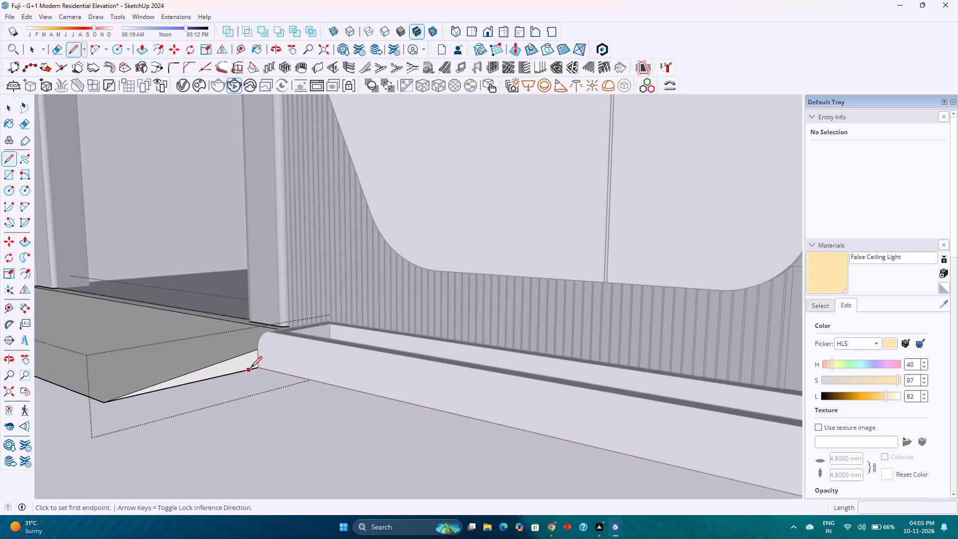
{"action": "left_click", "coordinate": [257, 368]}
{"action": "left_click", "coordinate": [256, 350]}
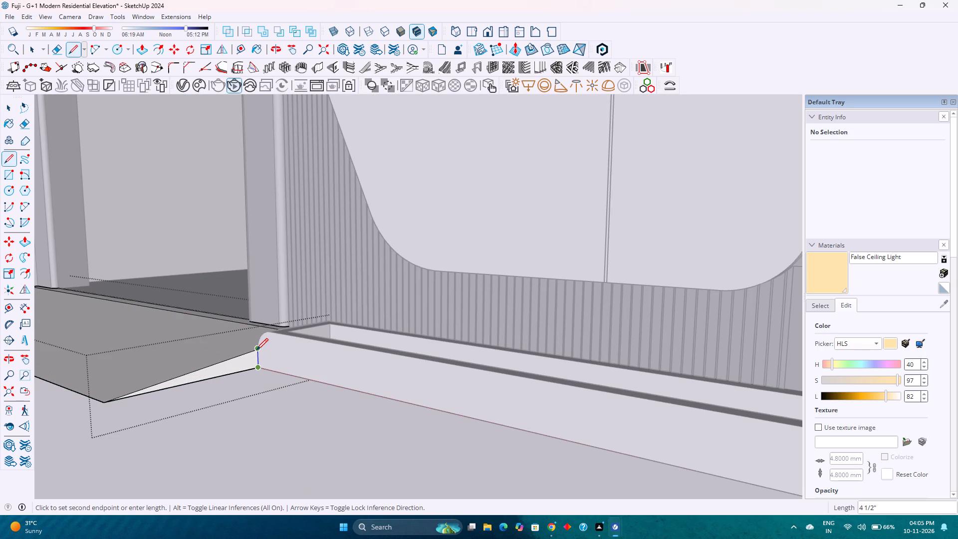
Push/Pull the ramp's exposed side face outward by 1' in front of the planter and close the ramp group.
{"action": "left_click", "coordinate": [142, 47]}
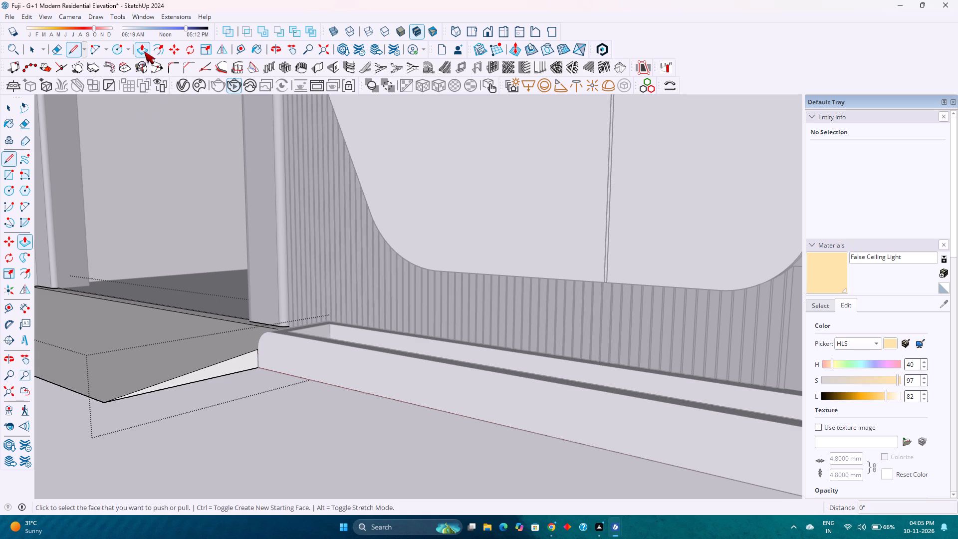
{"action": "left_click", "coordinate": [246, 359]}
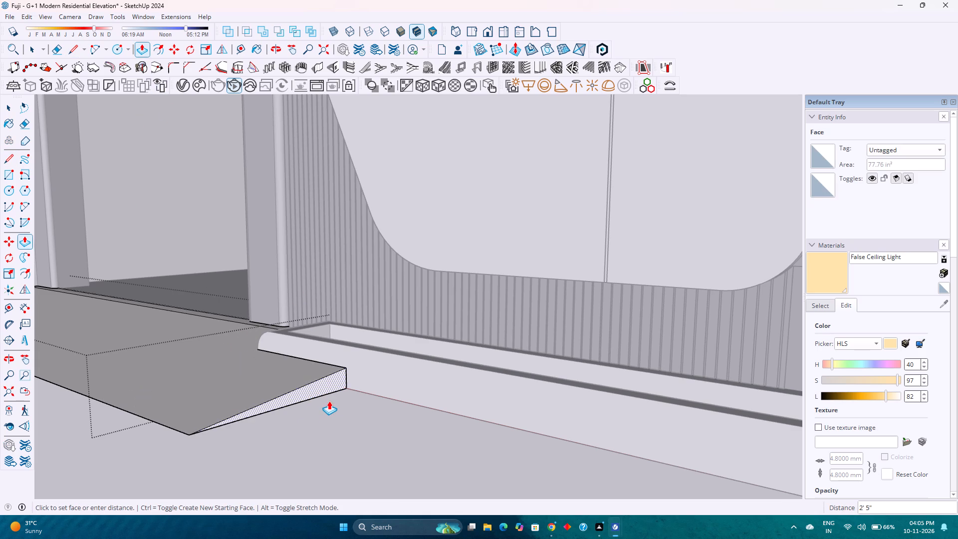
{"action": "scroll", "coordinate": [329, 401], "scroll_direction": "down", "scroll_amount": 15}
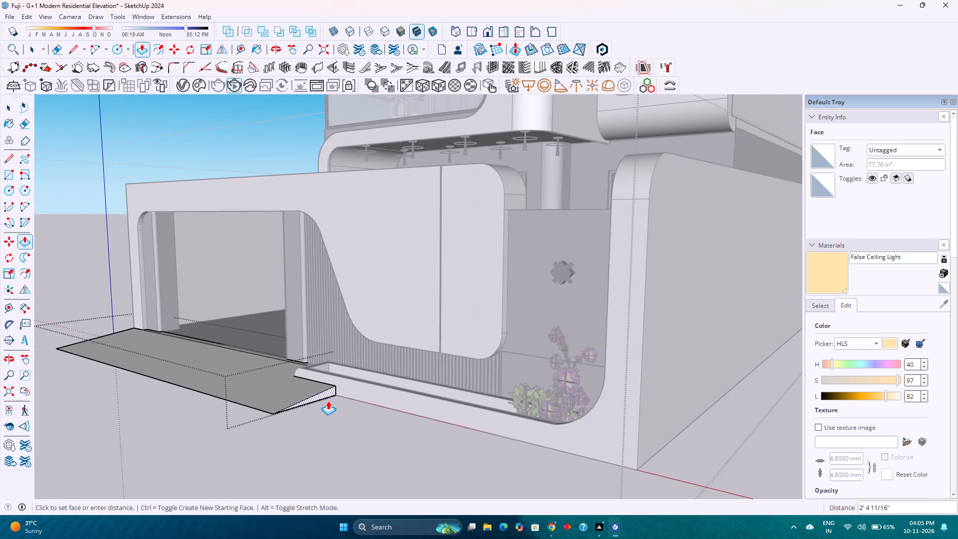
{"action": "scroll", "coordinate": [328, 401], "scroll_direction": "down", "scroll_amount": 2}
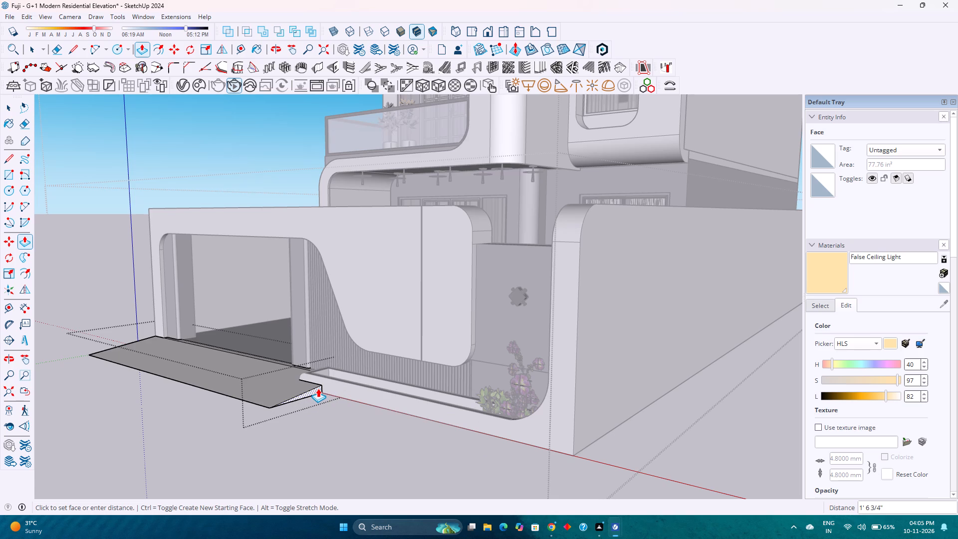
{"action": "type", "text": "1'"}
{"action": "key", "text": "Return"}
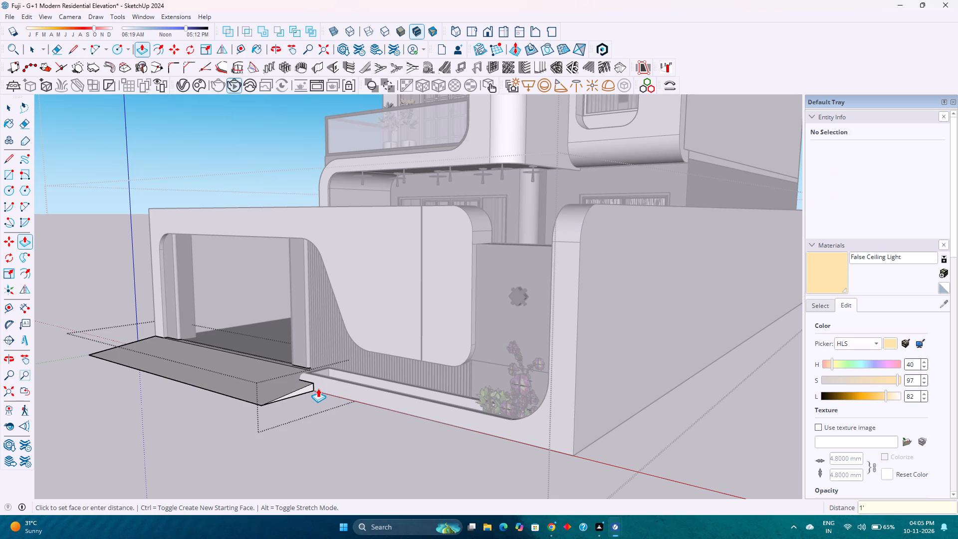
{"action": "scroll", "coordinate": [316, 388], "scroll_direction": "down", "scroll_amount": 9}
{"action": "key", "text": "space"}
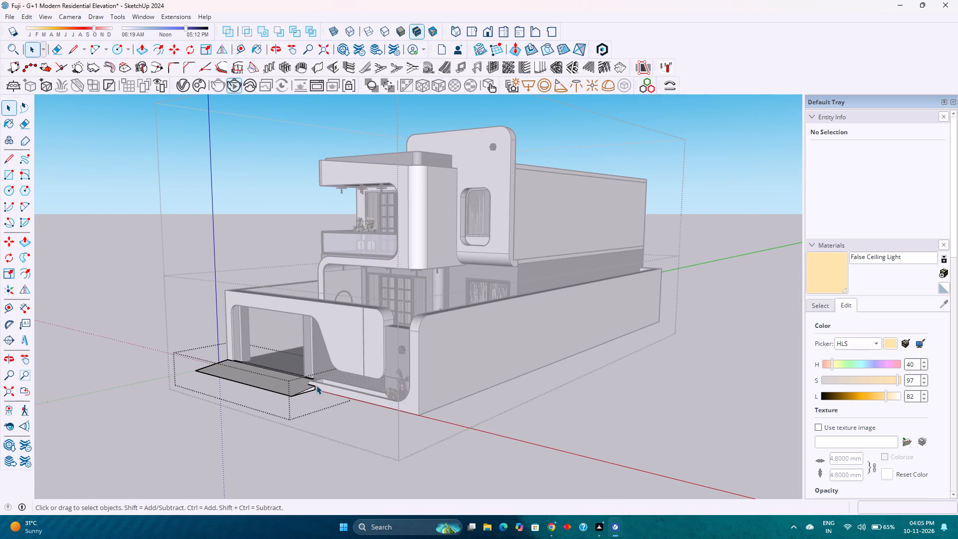
{"action": "left_click", "coordinate": [462, 470]}
Examine the widened entrance ramp and planter junction from the front and from a low angle.
{"action": "scroll", "coordinate": [328, 406], "scroll_direction": "down", "scroll_amount": 3}
{"action": "middle_click_drag", "start_coordinate": [328, 406], "coordinate": [415, 406]}
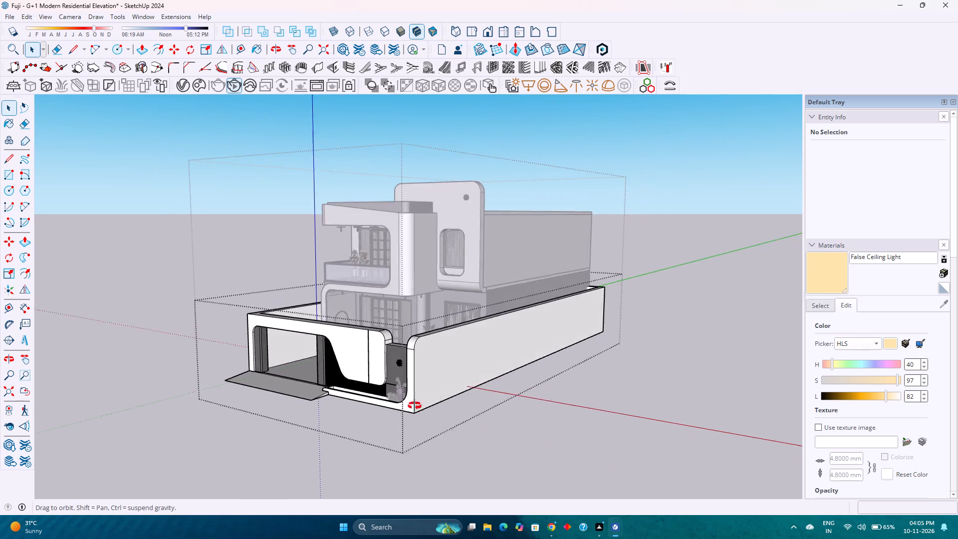
{"action": "middle_click_drag", "start_coordinate": [415, 406], "coordinate": [510, 379]}
{"action": "scroll", "coordinate": [511, 379], "scroll_direction": "up", "scroll_amount": 6}
{"action": "middle_click_drag", "start_coordinate": [491, 389], "coordinate": [488, 292]}
{"action": "middle_click", "coordinate": [490, 286]}
{"action": "middle_click", "coordinate": [495, 280]}
{"action": "middle_click", "coordinate": [495, 279]}
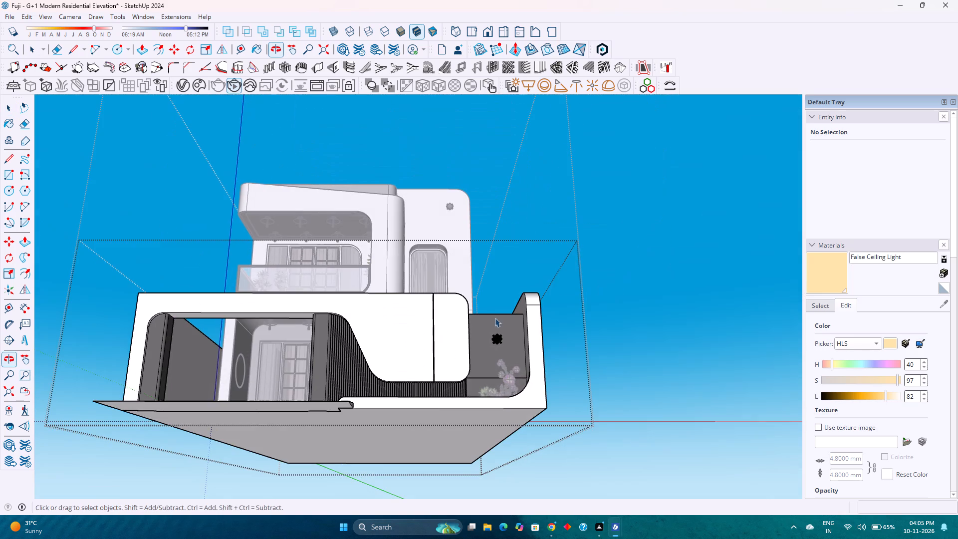
Start the Rectangle tool for drawing, with the whole underside of the building's base in view.
{"action": "scroll", "coordinate": [459, 393], "scroll_direction": "down", "scroll_amount": 2}
{"action": "middle_click_drag", "start_coordinate": [424, 413], "coordinate": [472, 322]}
{"action": "middle_click", "coordinate": [474, 321]}
{"action": "scroll", "coordinate": [453, 370], "scroll_direction": "down", "scroll_amount": 8}
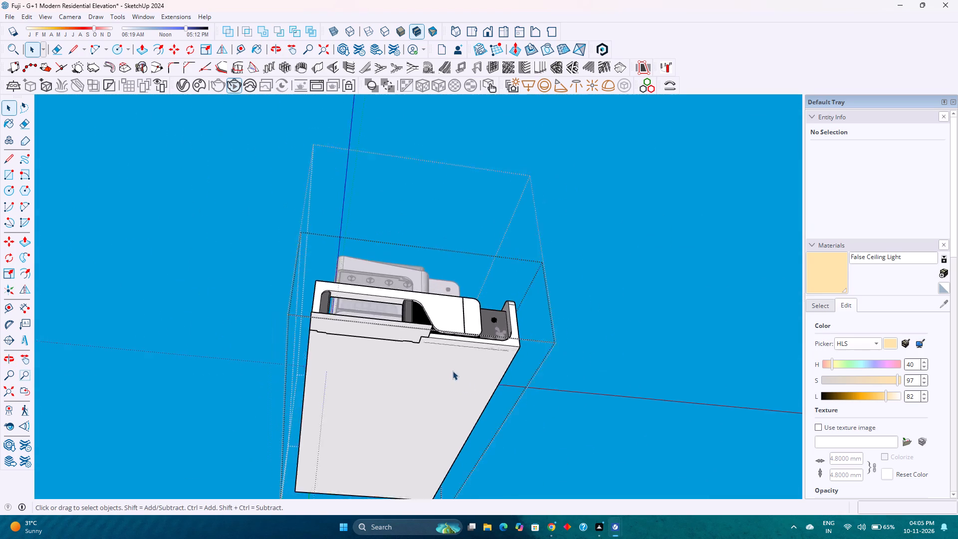
{"action": "middle_click_drag", "start_coordinate": [421, 412], "coordinate": [407, 351]}
{"action": "scroll", "coordinate": [409, 349], "scroll_direction": "down", "scroll_amount": 3}
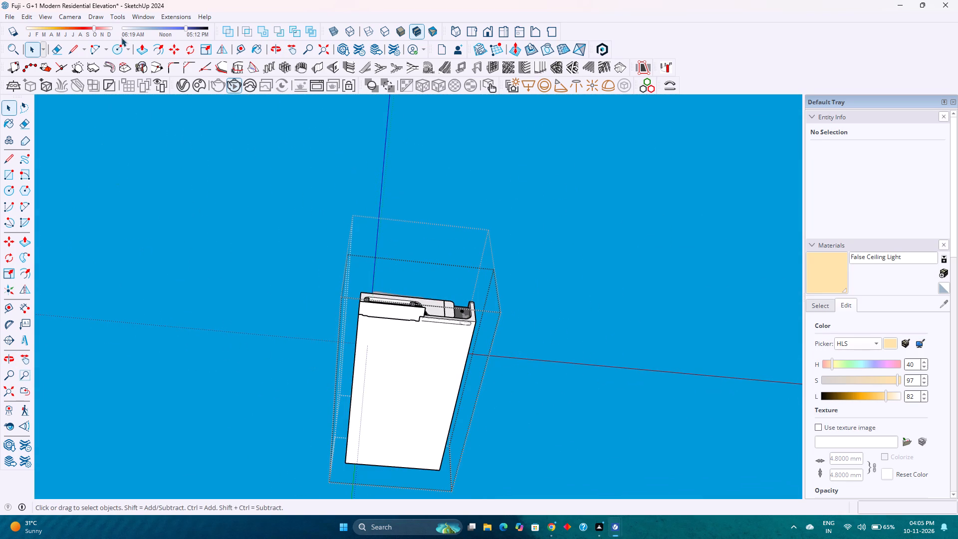
{"action": "left_click", "coordinate": [126, 49]}
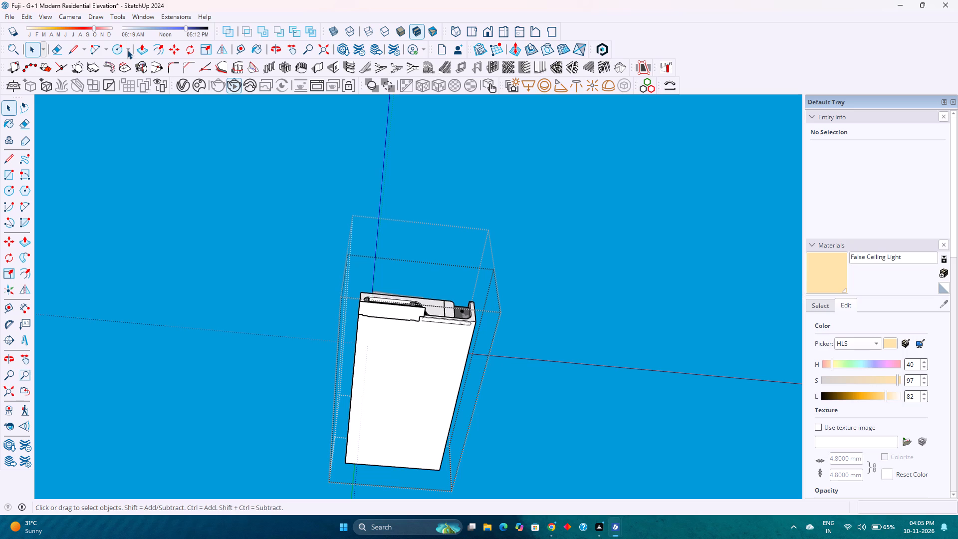
{"action": "left_click", "coordinate": [127, 50]}
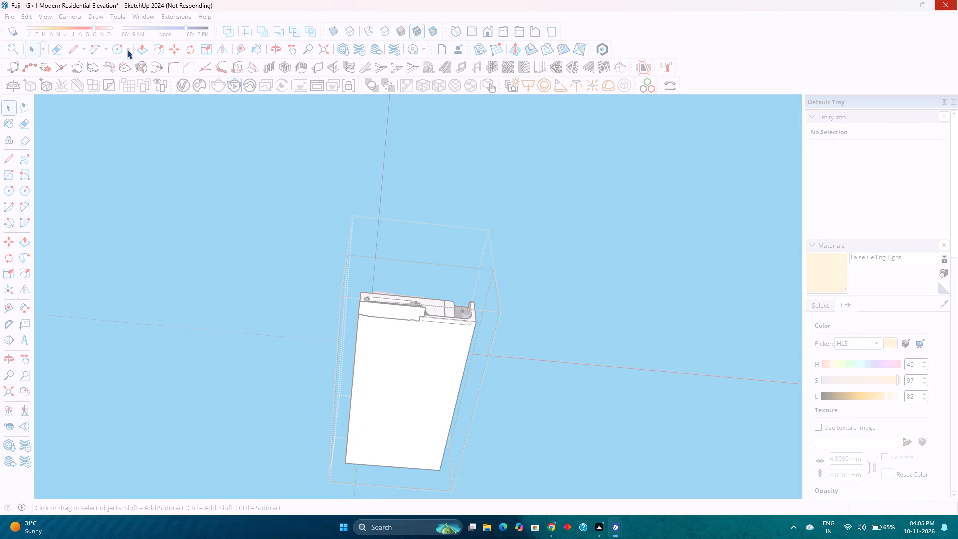
{"action": "left_click", "coordinate": [127, 50]}
{"action": "left_click", "coordinate": [127, 50]}
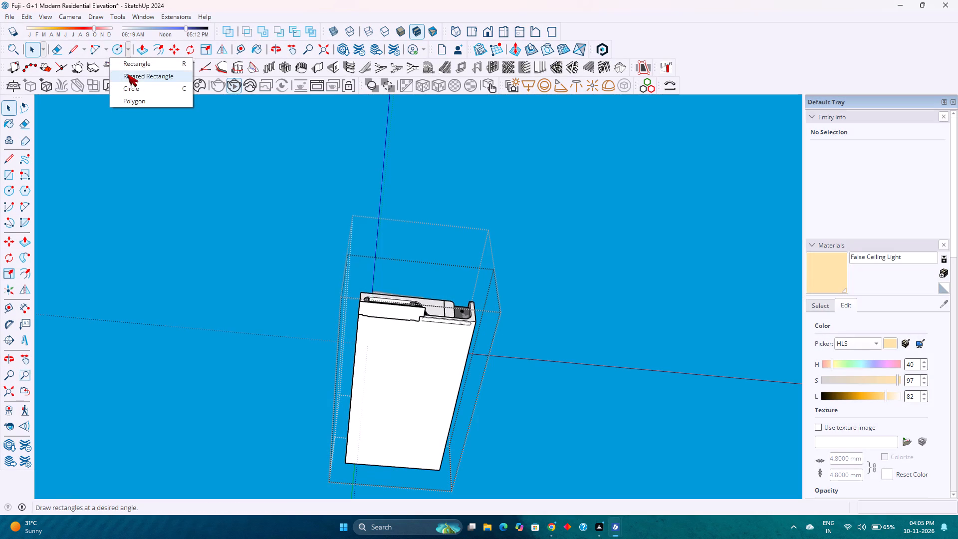
{"action": "left_click", "coordinate": [129, 65]}
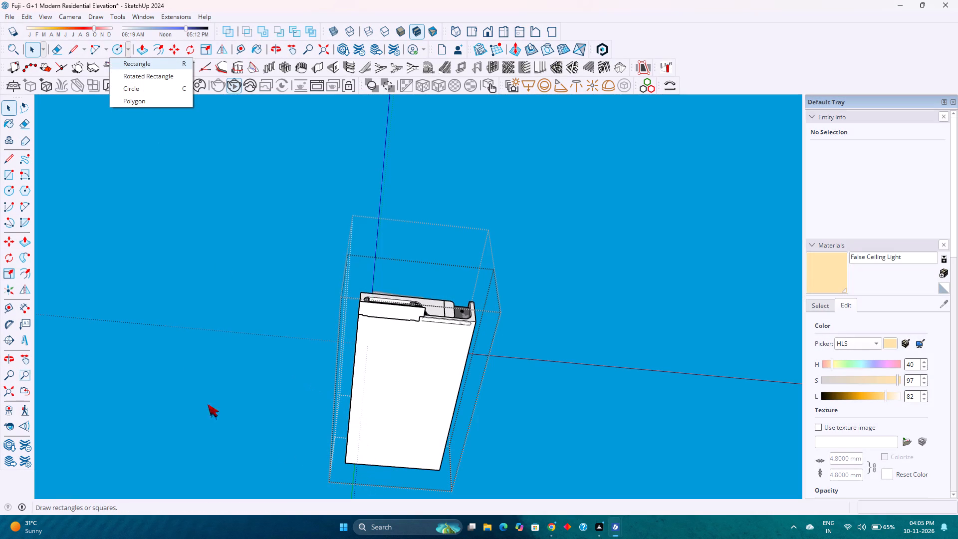
{"action": "left_click", "coordinate": [129, 48]}
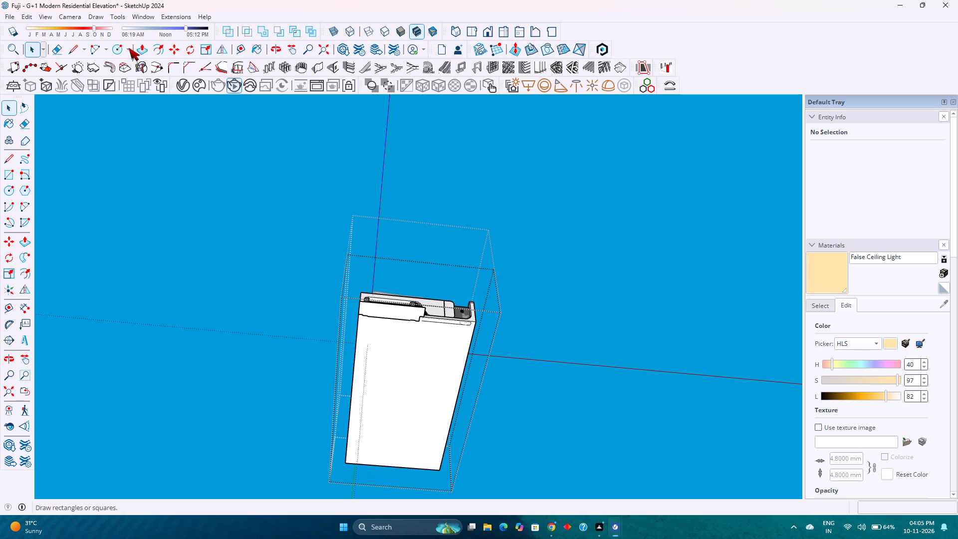
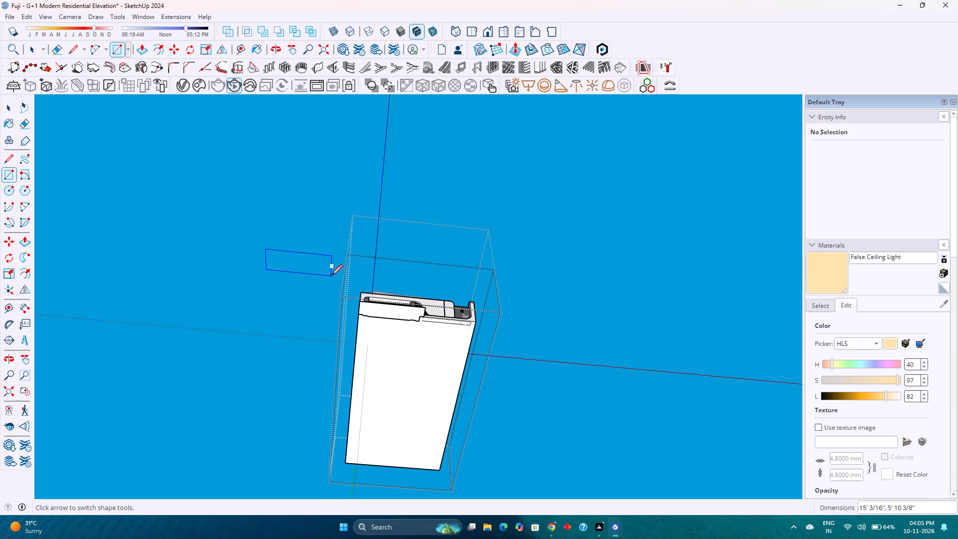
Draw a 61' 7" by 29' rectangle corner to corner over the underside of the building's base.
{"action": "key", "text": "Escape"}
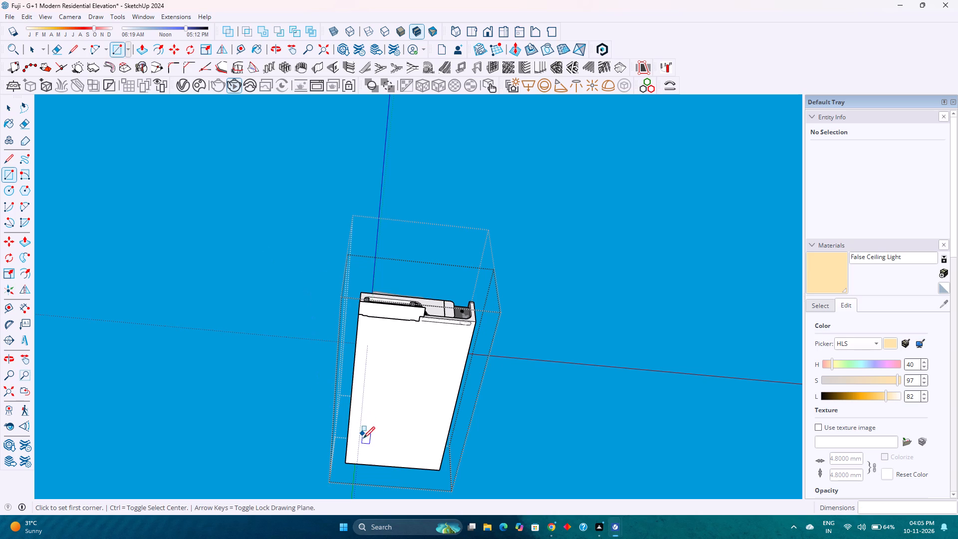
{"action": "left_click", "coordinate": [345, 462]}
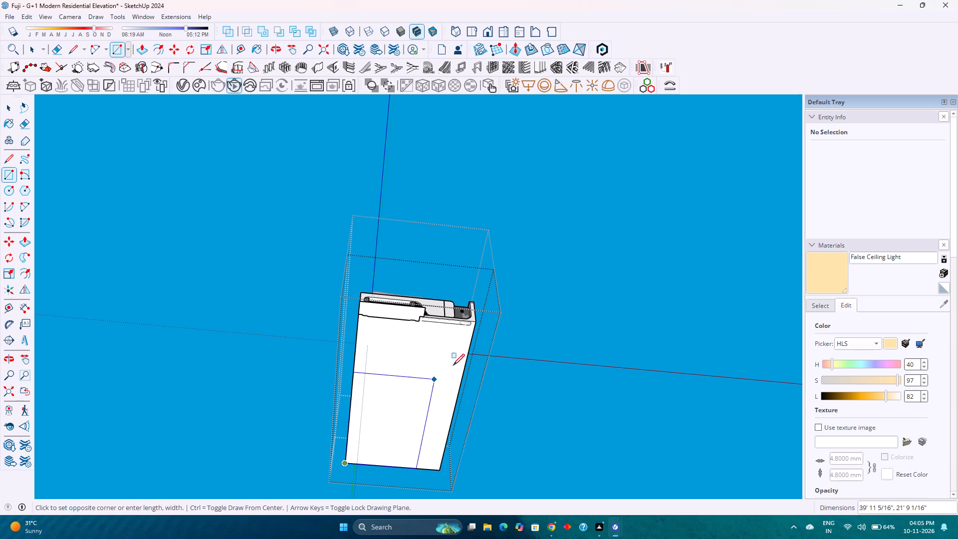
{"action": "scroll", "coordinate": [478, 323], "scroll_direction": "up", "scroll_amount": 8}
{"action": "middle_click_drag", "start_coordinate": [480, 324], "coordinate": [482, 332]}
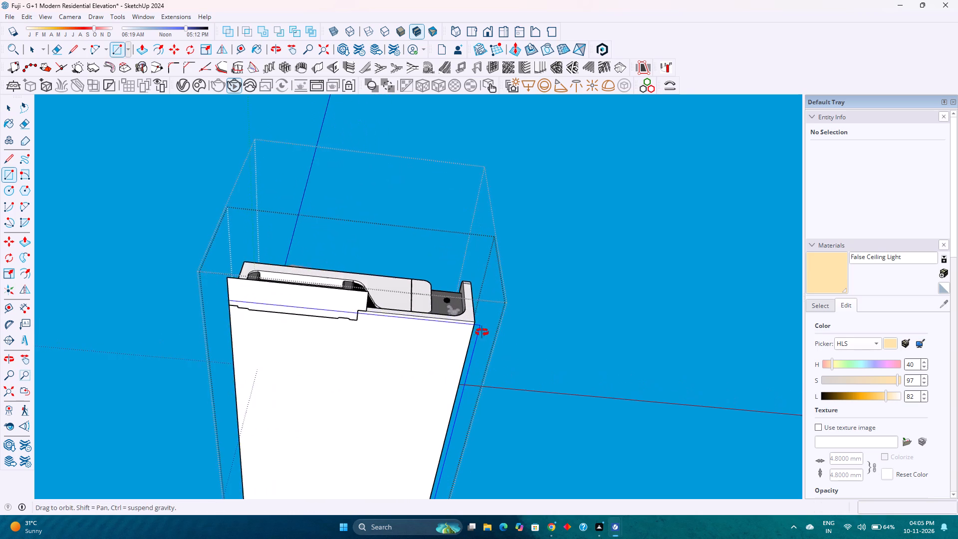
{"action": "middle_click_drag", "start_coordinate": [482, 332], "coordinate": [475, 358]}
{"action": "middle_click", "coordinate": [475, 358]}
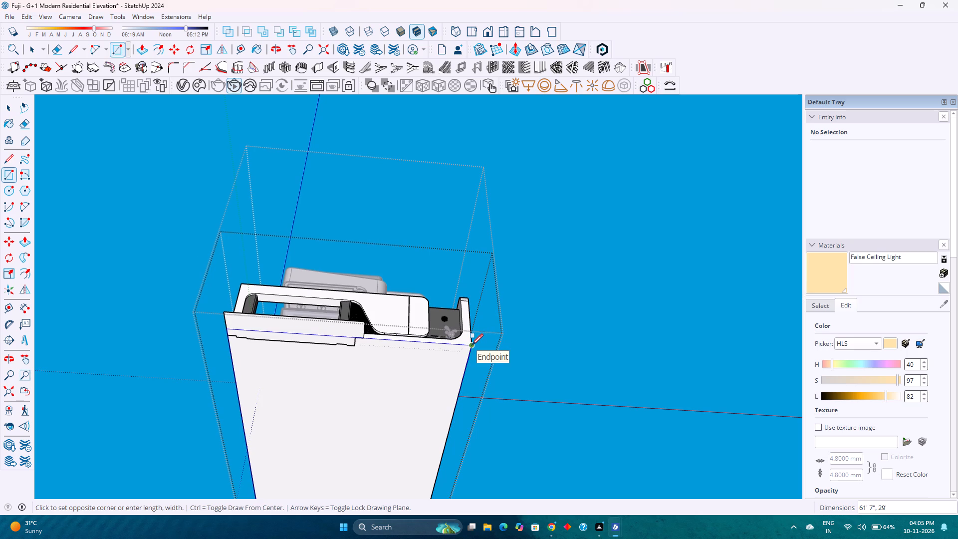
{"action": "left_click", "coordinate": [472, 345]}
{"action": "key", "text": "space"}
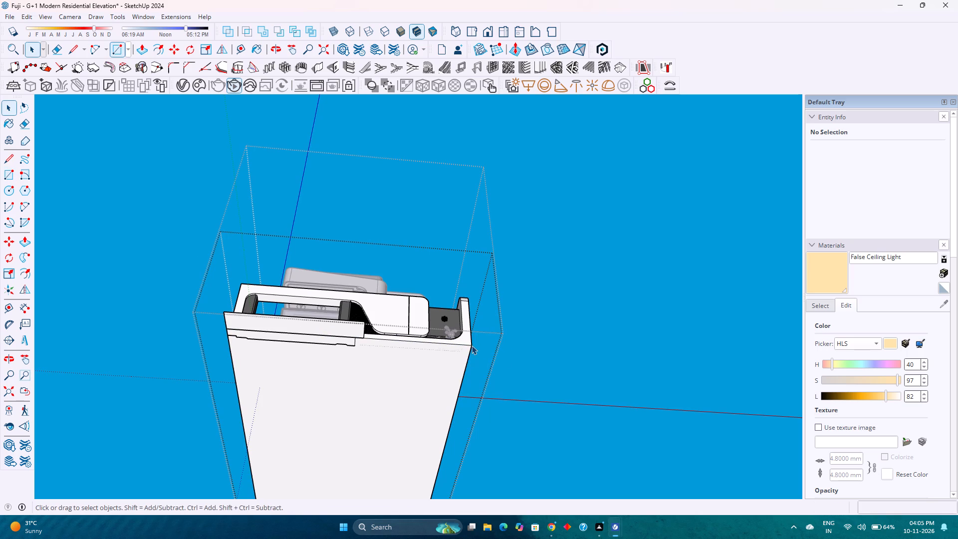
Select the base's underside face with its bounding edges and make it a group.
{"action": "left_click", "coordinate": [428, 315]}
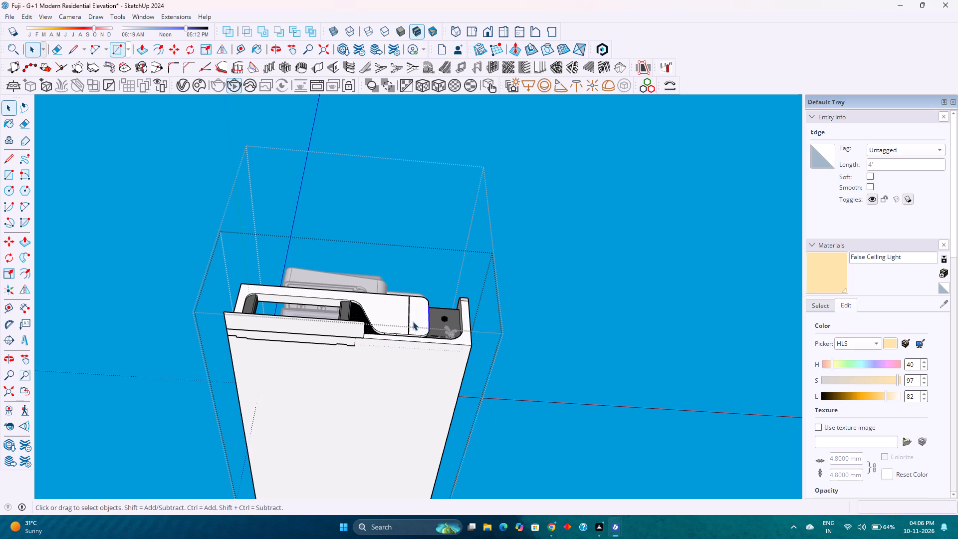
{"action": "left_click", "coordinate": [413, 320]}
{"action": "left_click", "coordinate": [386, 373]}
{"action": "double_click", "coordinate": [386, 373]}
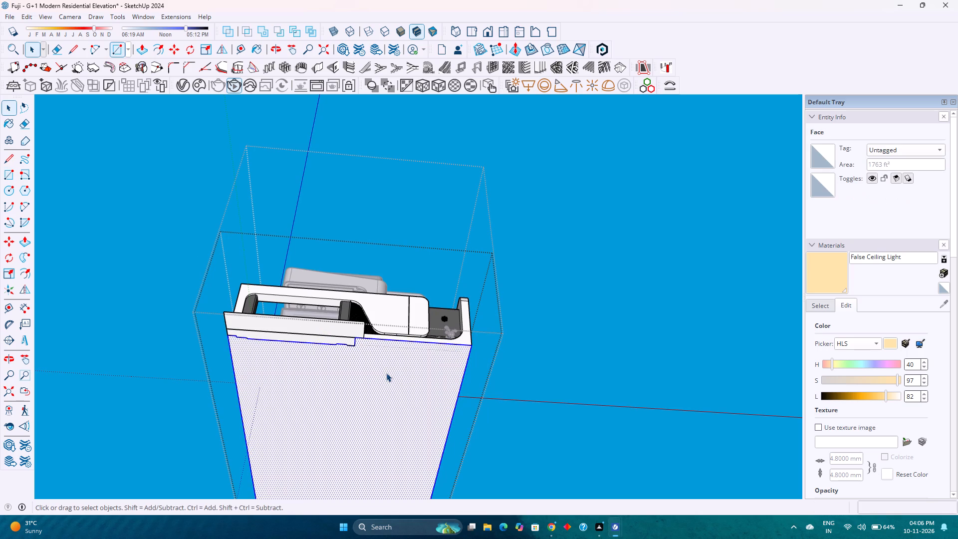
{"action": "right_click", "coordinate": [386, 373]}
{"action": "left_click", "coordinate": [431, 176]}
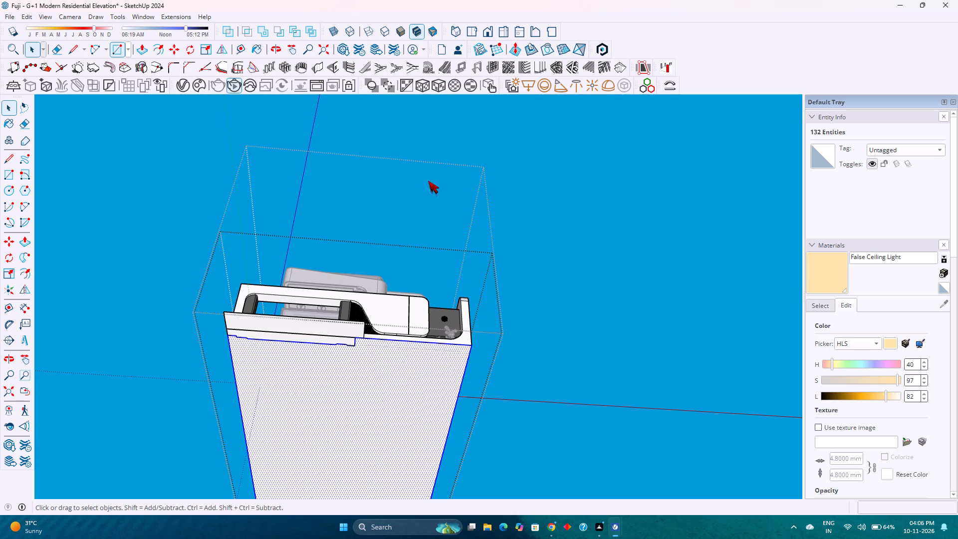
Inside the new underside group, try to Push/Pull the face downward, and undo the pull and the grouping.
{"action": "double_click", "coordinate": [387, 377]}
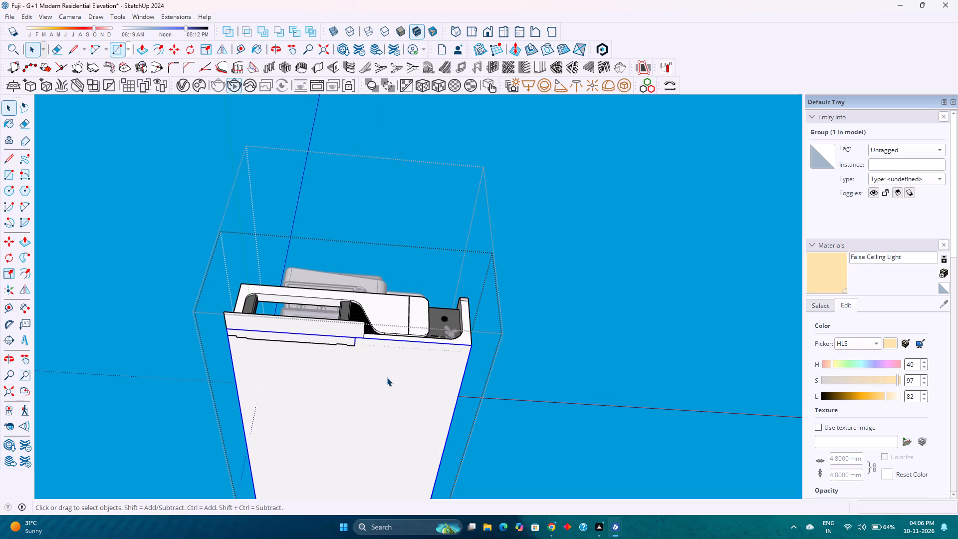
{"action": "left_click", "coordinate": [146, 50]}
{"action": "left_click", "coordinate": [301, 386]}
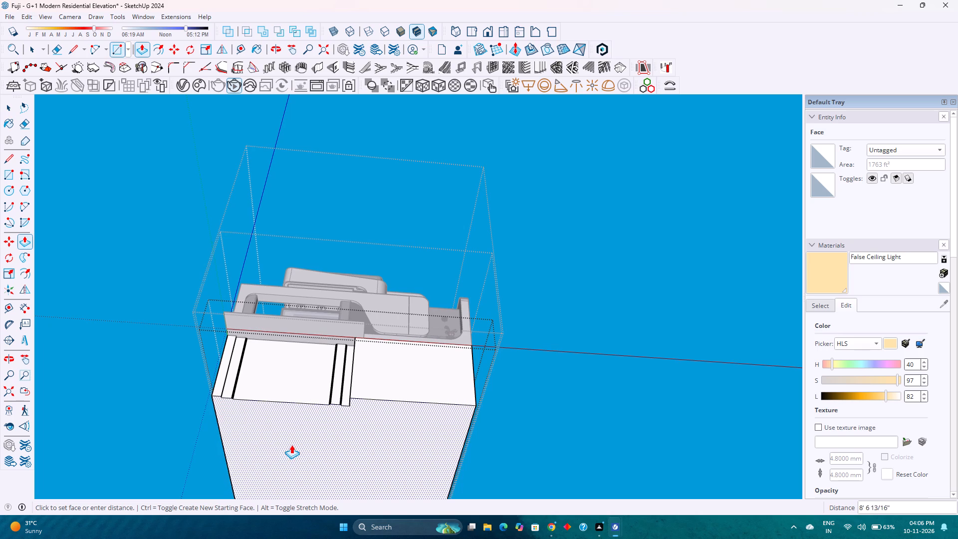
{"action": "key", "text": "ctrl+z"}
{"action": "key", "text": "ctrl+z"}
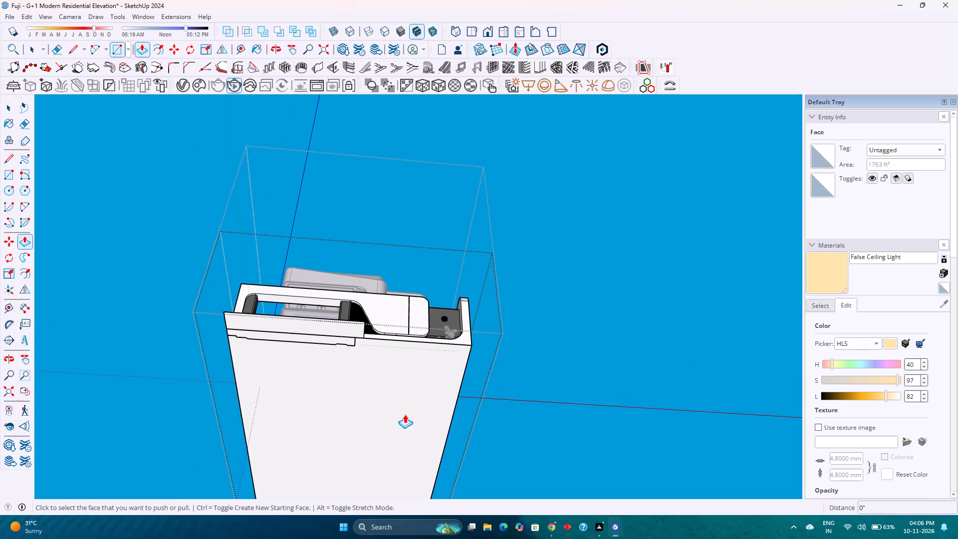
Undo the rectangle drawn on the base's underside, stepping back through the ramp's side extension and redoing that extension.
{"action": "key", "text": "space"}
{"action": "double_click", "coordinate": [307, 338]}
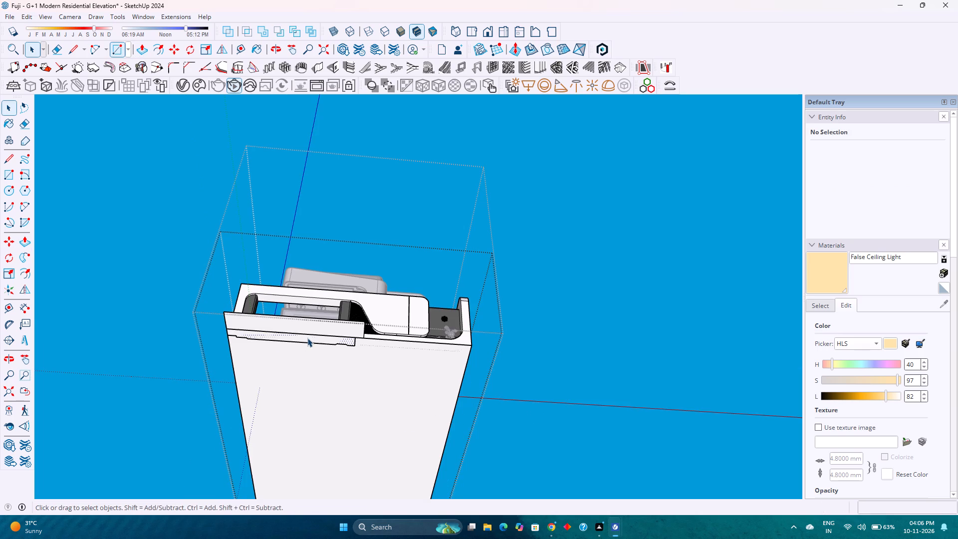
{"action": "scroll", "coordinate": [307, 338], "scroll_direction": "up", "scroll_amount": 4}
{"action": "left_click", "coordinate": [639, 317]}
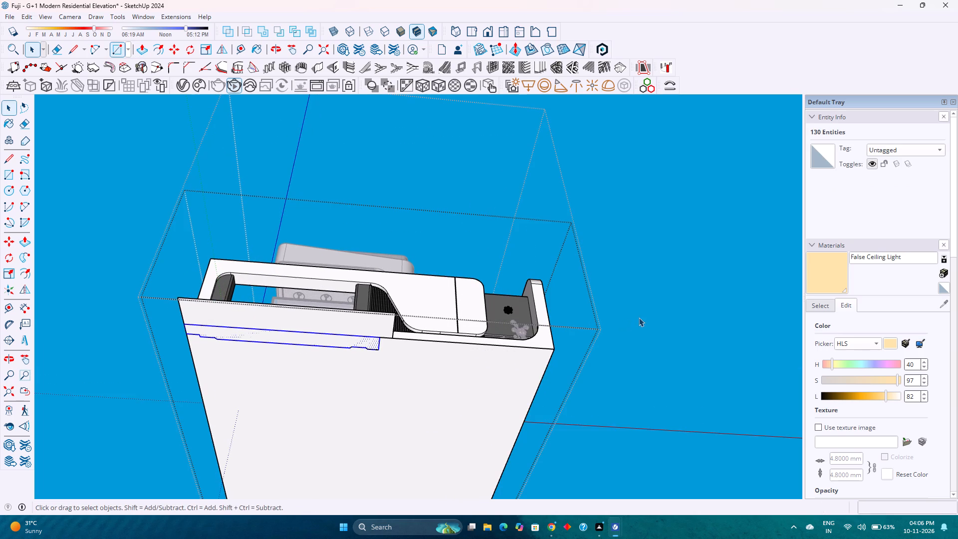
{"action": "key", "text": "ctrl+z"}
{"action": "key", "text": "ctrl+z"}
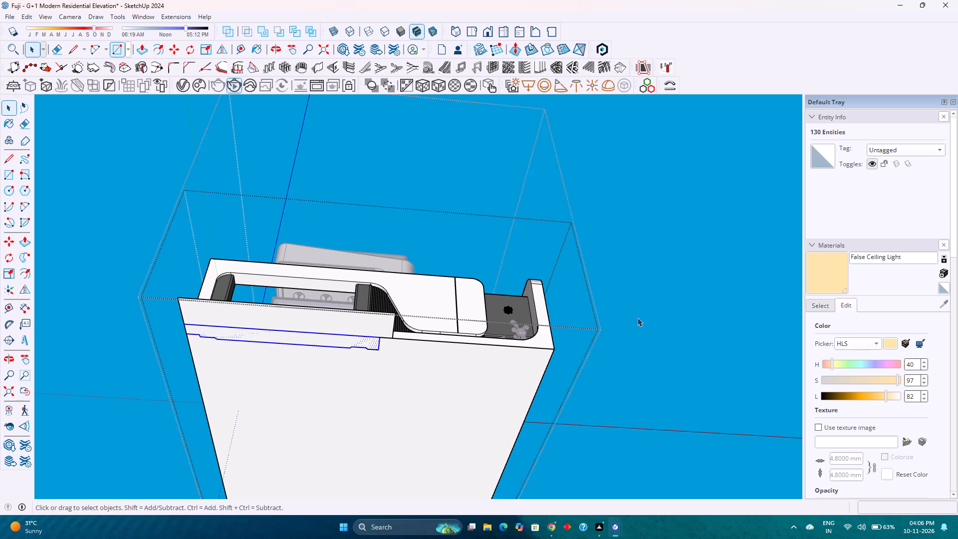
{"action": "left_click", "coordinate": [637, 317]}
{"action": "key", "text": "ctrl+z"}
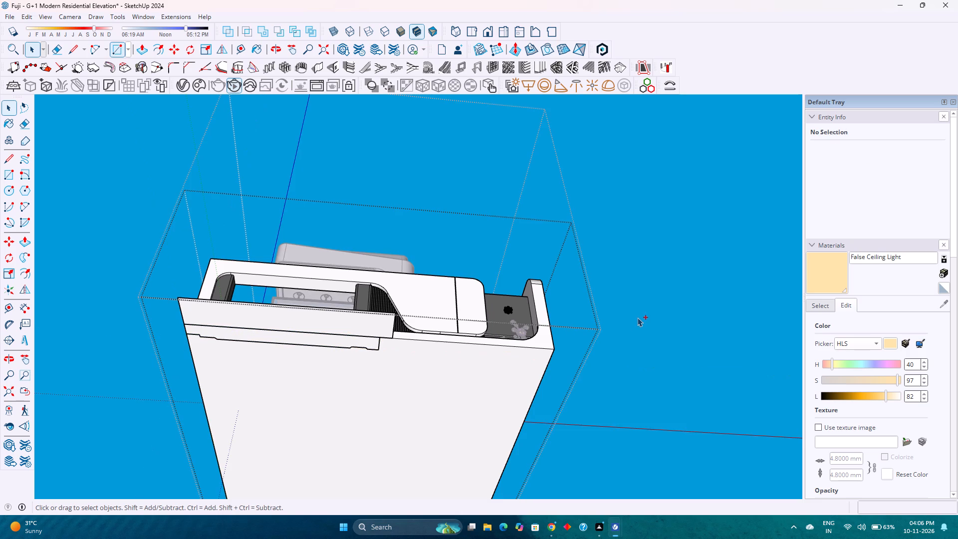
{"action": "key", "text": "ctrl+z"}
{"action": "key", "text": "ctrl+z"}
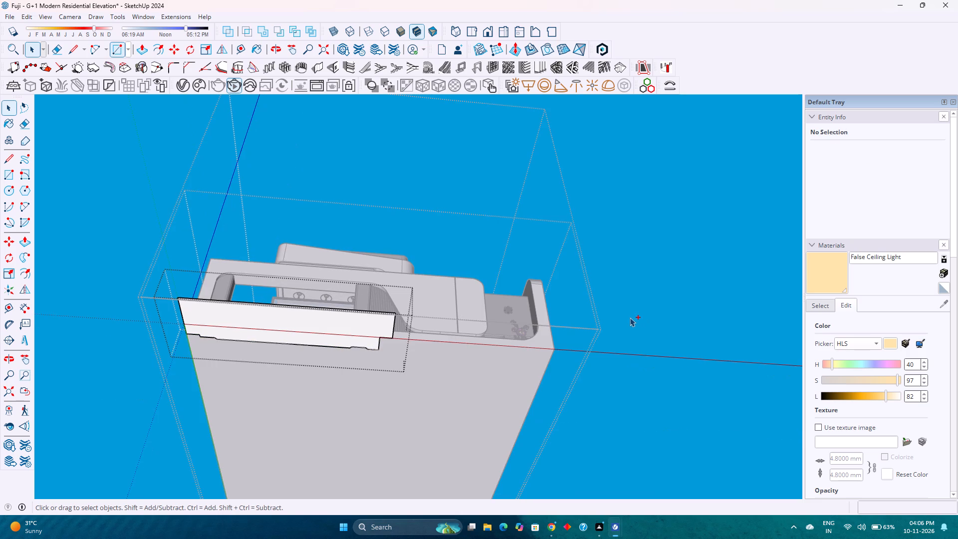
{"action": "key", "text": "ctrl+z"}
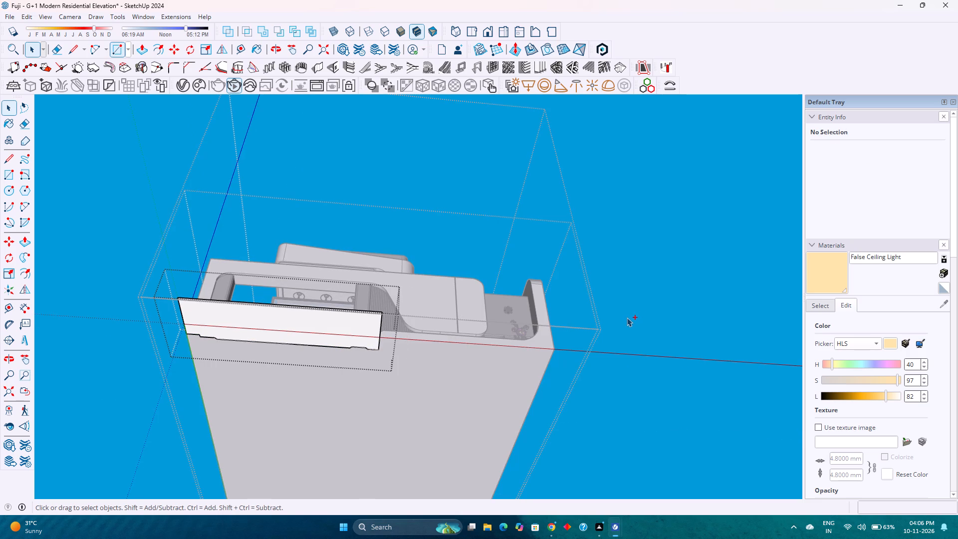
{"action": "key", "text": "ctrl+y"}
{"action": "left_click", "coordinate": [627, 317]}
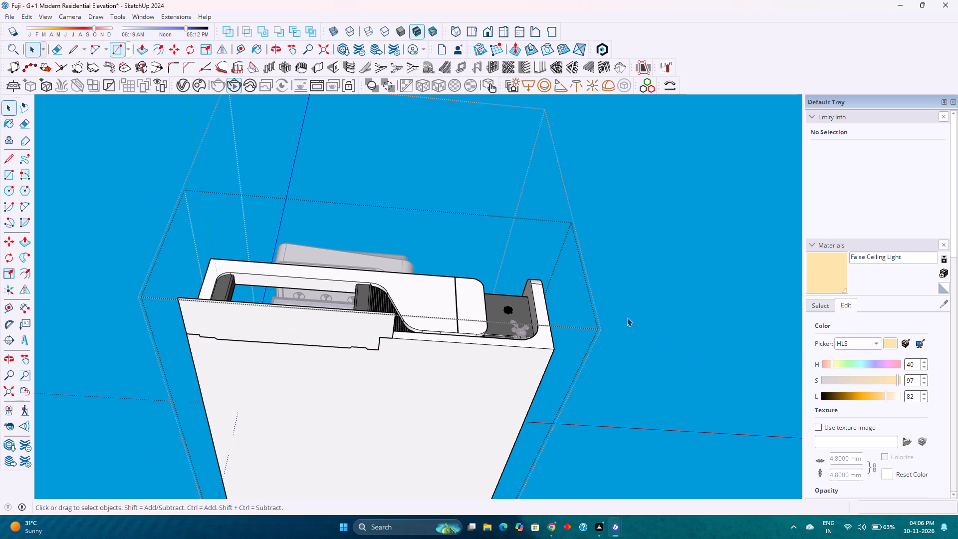
Outside the base's group, draw a 29' by 64' 7" rectangle across the whole underside, from the ramp's front corner to the opposite rear corner.
{"action": "left_click", "coordinate": [473, 380]}
{"action": "key", "text": "Escape"}
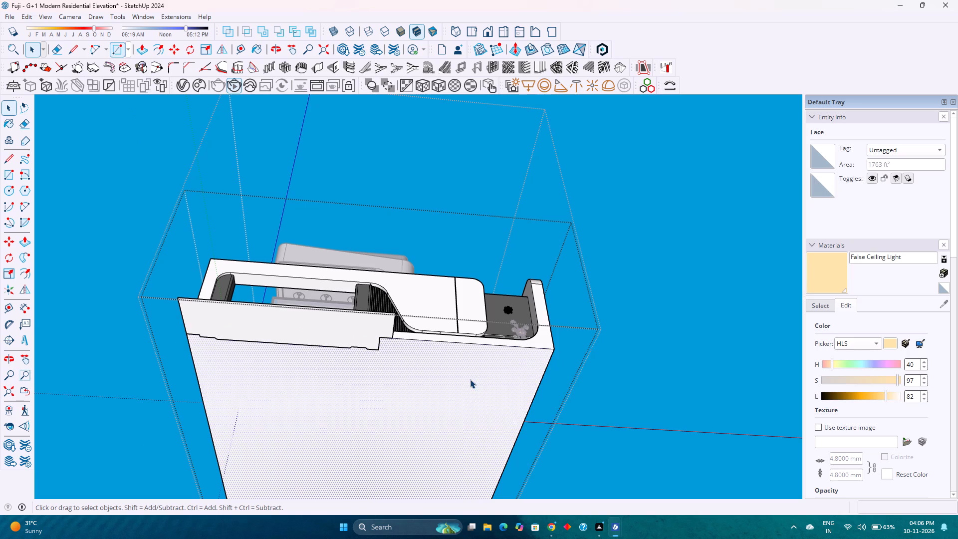
{"action": "left_click", "coordinate": [506, 382]}
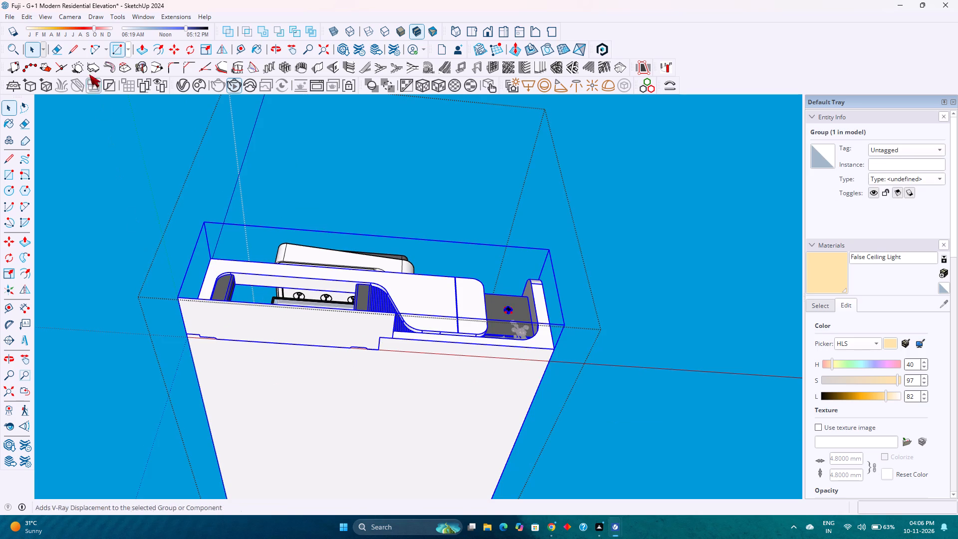
{"action": "left_click", "coordinate": [112, 43]}
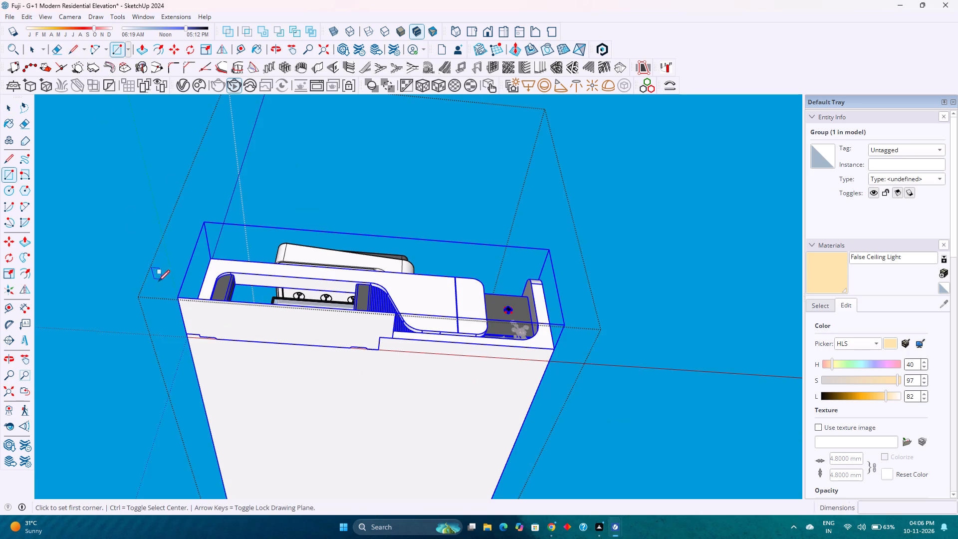
{"action": "left_click", "coordinate": [179, 297]}
{"action": "scroll", "coordinate": [228, 335], "scroll_direction": "down", "scroll_amount": 5}
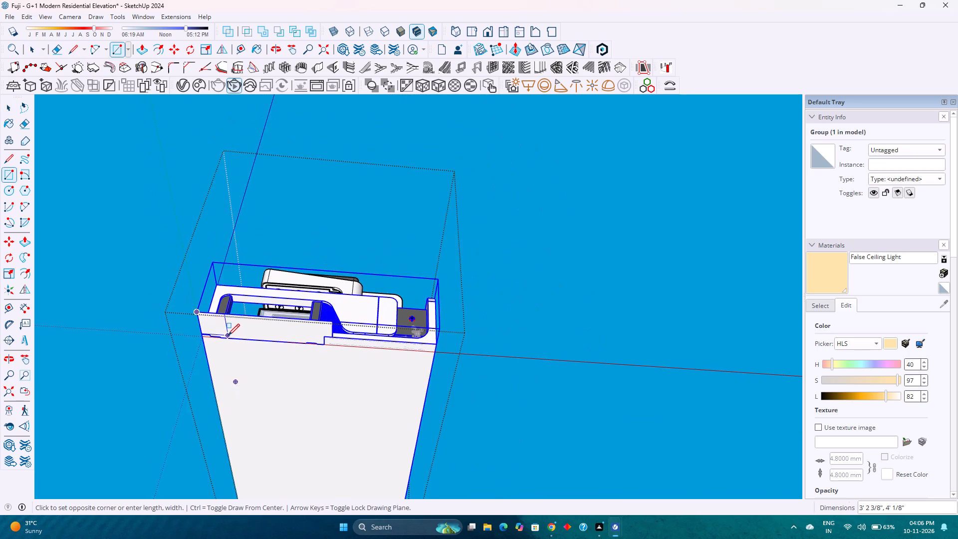
{"action": "scroll", "coordinate": [228, 335], "scroll_direction": "down", "scroll_amount": 8}
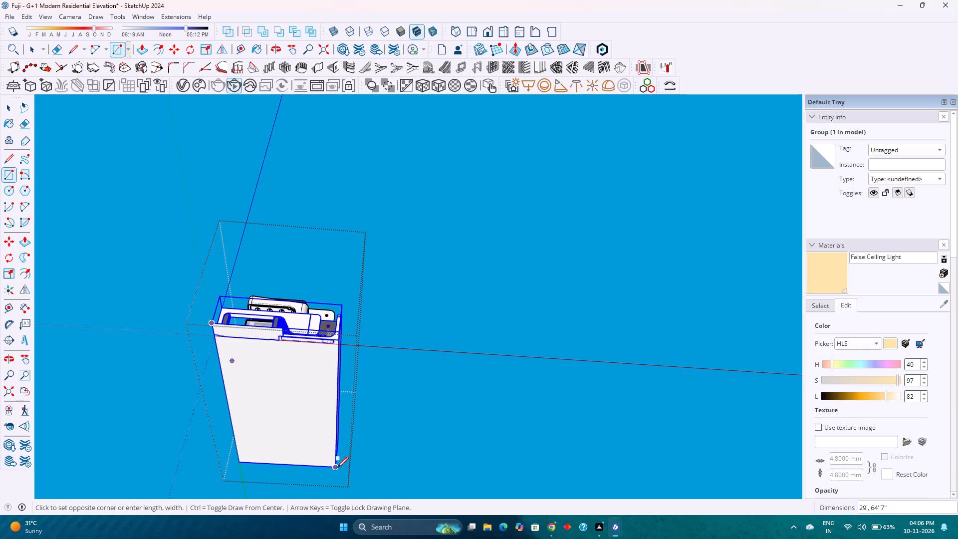
{"action": "left_click", "coordinate": [337, 468]}
{"action": "key", "text": "space"}
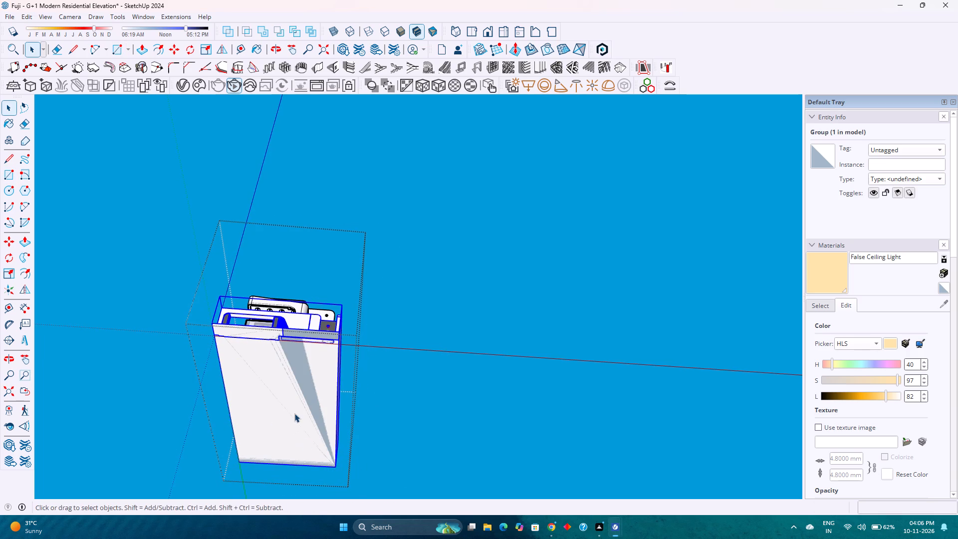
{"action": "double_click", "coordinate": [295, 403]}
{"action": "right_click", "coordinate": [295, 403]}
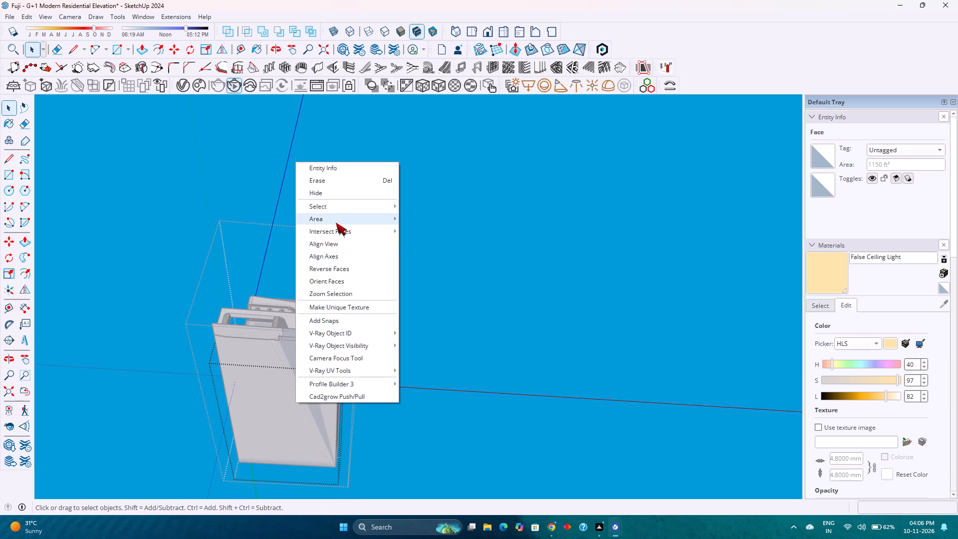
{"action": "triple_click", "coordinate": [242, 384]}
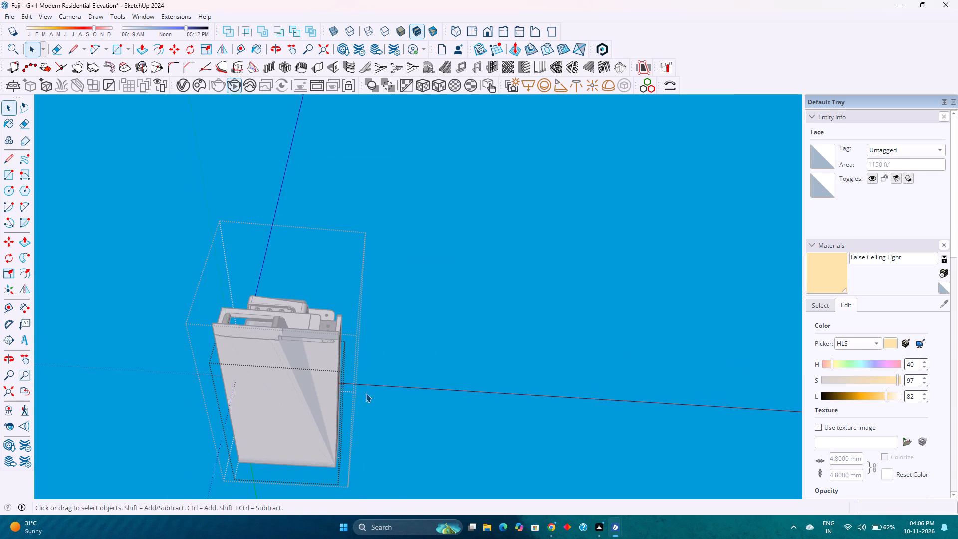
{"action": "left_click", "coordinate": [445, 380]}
Select the new underside rectangle with its bounding edges and make it a group.
{"action": "scroll", "coordinate": [288, 351], "scroll_direction": "up", "scroll_amount": 4}
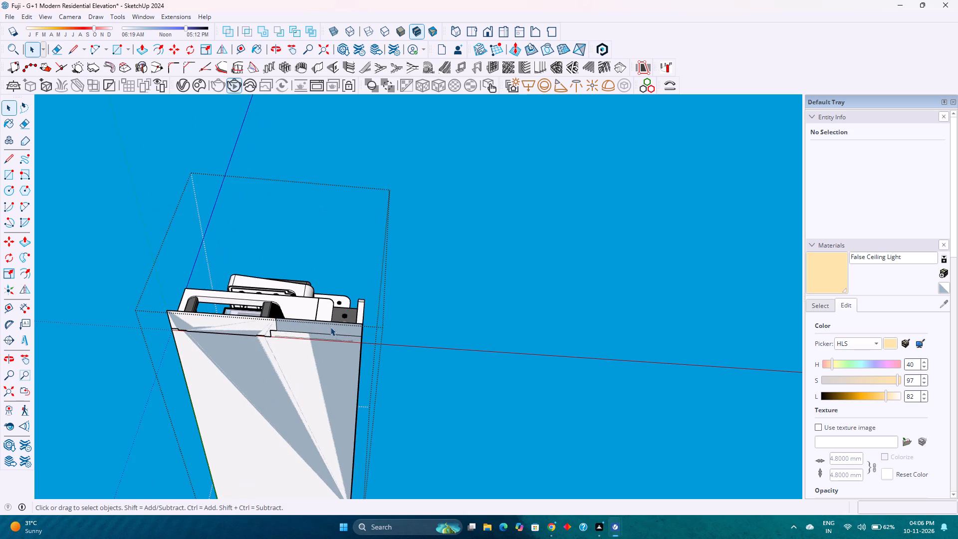
{"action": "double_click", "coordinate": [330, 327]}
{"action": "right_click", "coordinate": [330, 327]}
{"action": "left_click", "coordinate": [360, 148]}
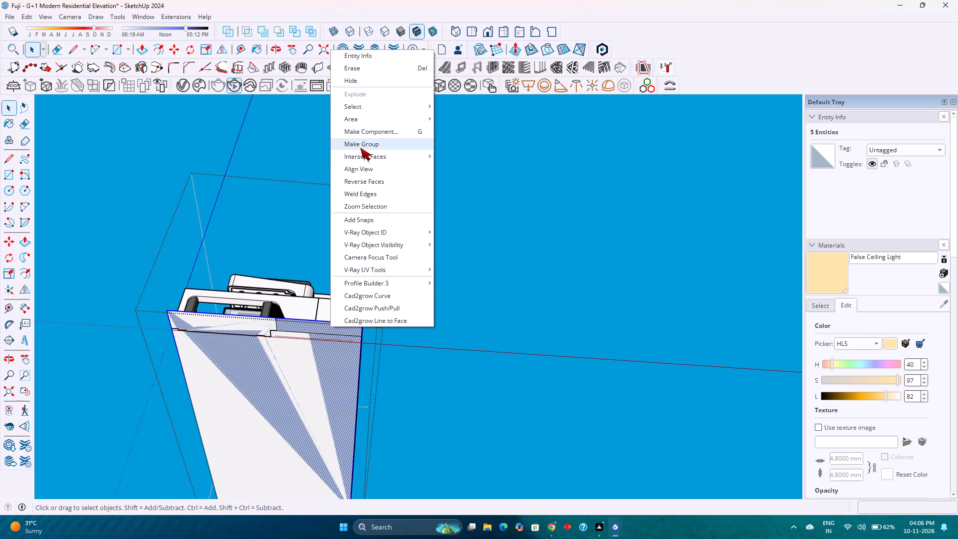
Inside the new rectangle's group, Push/Pull the face downward by 6" to form a base slab and close the group.
{"action": "double_click", "coordinate": [324, 325]}
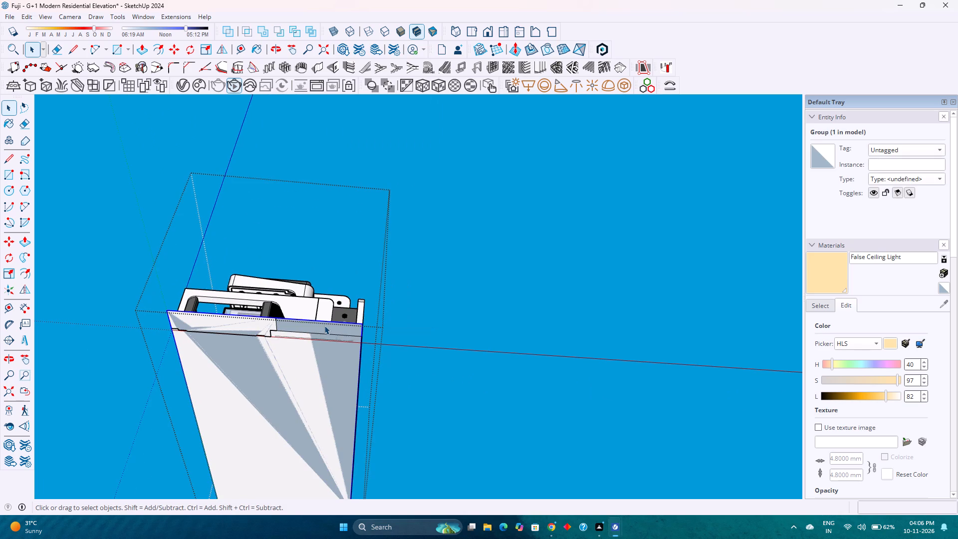
{"action": "left_click", "coordinate": [141, 52]}
{"action": "left_click", "coordinate": [248, 372]}
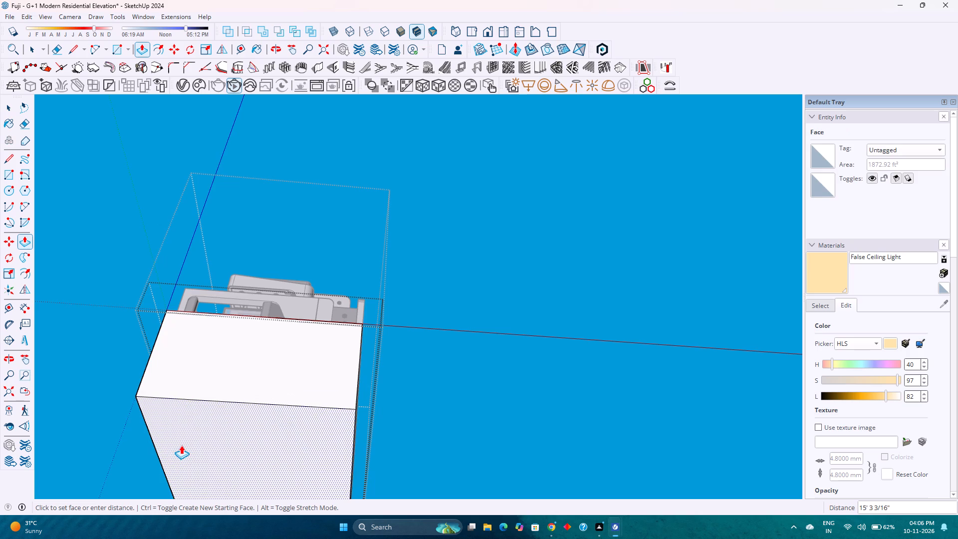
{"action": "key", "text": "6"}
{"action": "key", "text": "Return"}
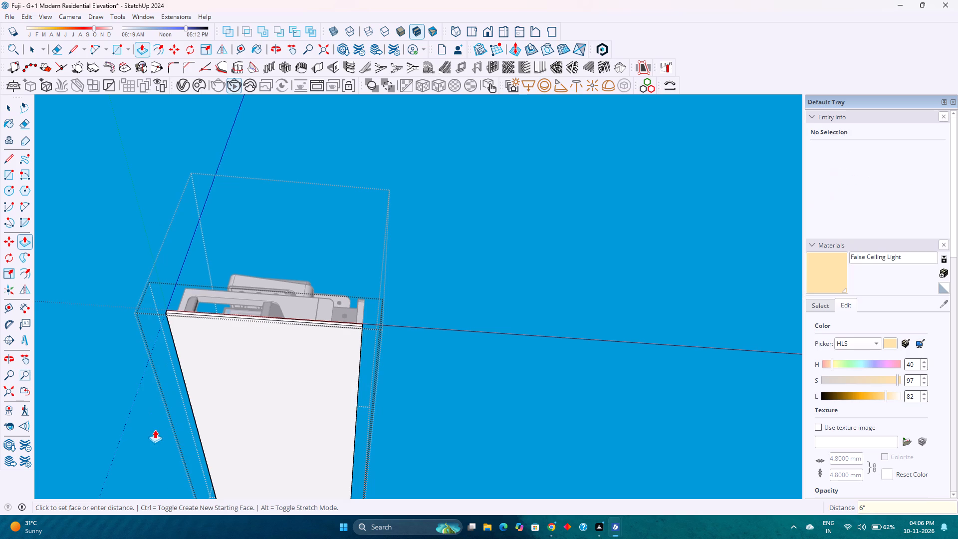
{"action": "key", "text": "space"}
{"action": "scroll", "coordinate": [298, 384], "scroll_direction": "down", "scroll_amount": 2}
{"action": "left_click", "coordinate": [427, 374]}
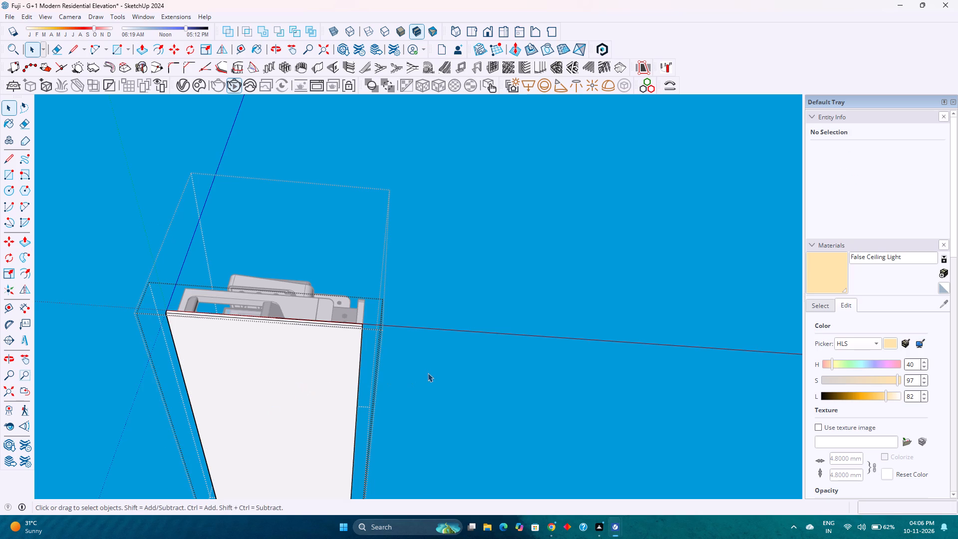
{"action": "scroll", "coordinate": [424, 372], "scroll_direction": "down", "scroll_amount": 7}
{"action": "left_click", "coordinate": [444, 364]}
Examine the whole building with its new base slab from the front, at a distance and close up.
{"action": "scroll", "coordinate": [447, 362], "scroll_direction": "down", "scroll_amount": 4}
{"action": "middle_click_drag", "start_coordinate": [447, 362], "coordinate": [400, 447]}
{"action": "scroll", "coordinate": [443, 382], "scroll_direction": "down", "scroll_amount": 4}
{"action": "left_click", "coordinate": [474, 363]}
{"action": "middle_click_drag", "start_coordinate": [475, 361], "coordinate": [471, 398]}
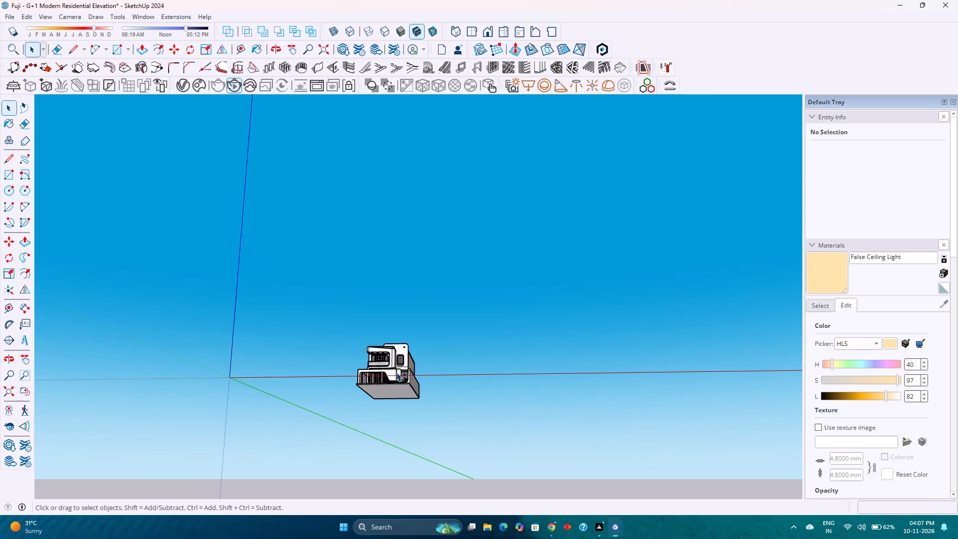
{"action": "scroll", "coordinate": [396, 372], "scroll_direction": "up", "scroll_amount": 8}
{"action": "middle_click_drag", "start_coordinate": [401, 380], "coordinate": [421, 461]}
{"action": "middle_click", "coordinate": [421, 461]}
{"action": "scroll", "coordinate": [368, 392], "scroll_direction": "up", "scroll_amount": 15}
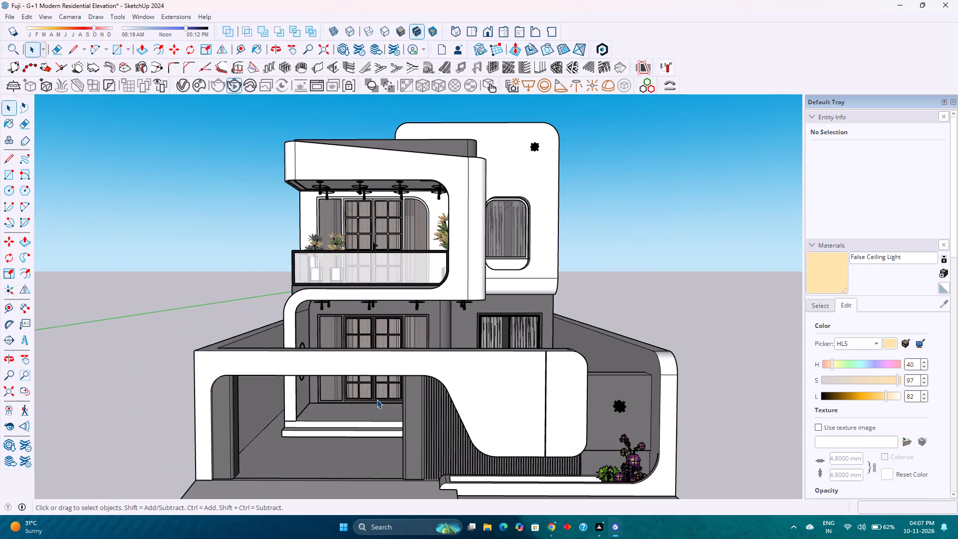
{"action": "scroll", "coordinate": [366, 399], "scroll_direction": "down", "scroll_amount": 3}
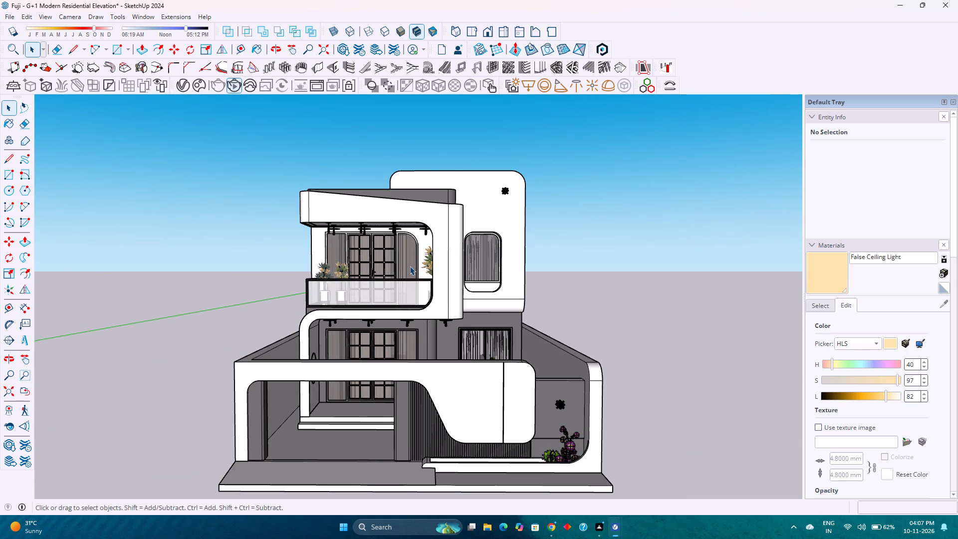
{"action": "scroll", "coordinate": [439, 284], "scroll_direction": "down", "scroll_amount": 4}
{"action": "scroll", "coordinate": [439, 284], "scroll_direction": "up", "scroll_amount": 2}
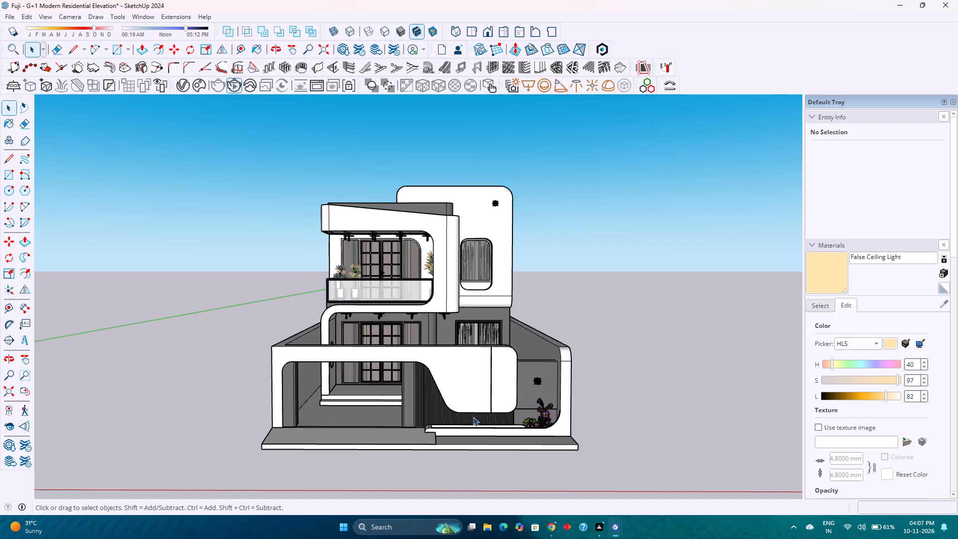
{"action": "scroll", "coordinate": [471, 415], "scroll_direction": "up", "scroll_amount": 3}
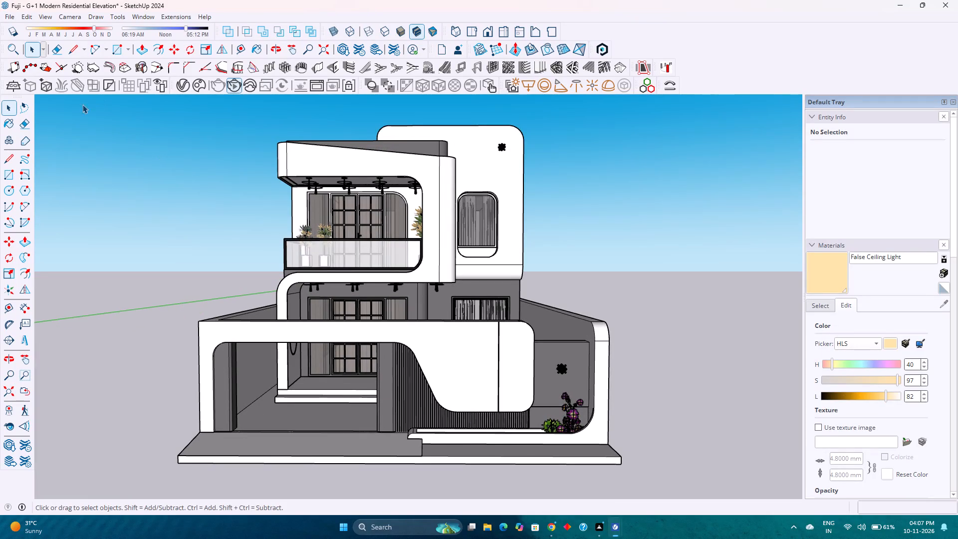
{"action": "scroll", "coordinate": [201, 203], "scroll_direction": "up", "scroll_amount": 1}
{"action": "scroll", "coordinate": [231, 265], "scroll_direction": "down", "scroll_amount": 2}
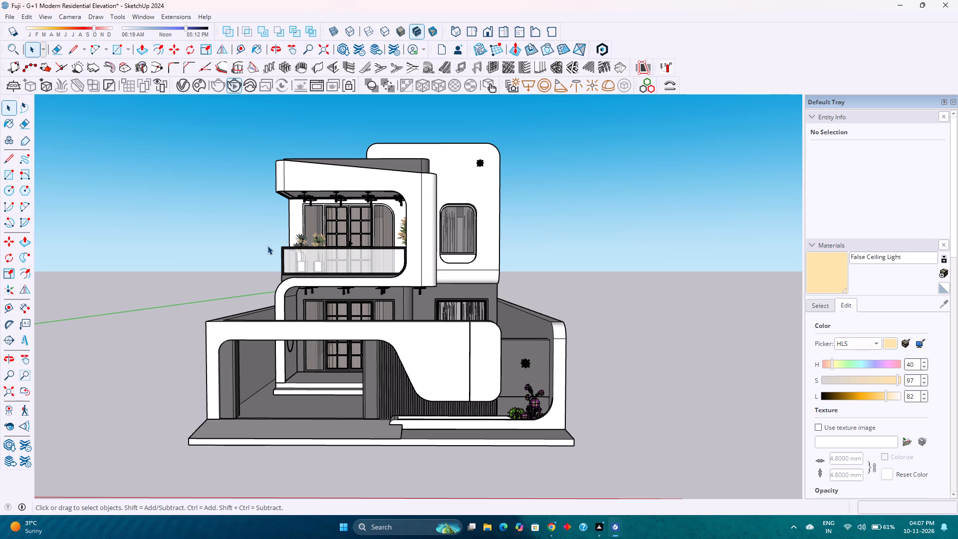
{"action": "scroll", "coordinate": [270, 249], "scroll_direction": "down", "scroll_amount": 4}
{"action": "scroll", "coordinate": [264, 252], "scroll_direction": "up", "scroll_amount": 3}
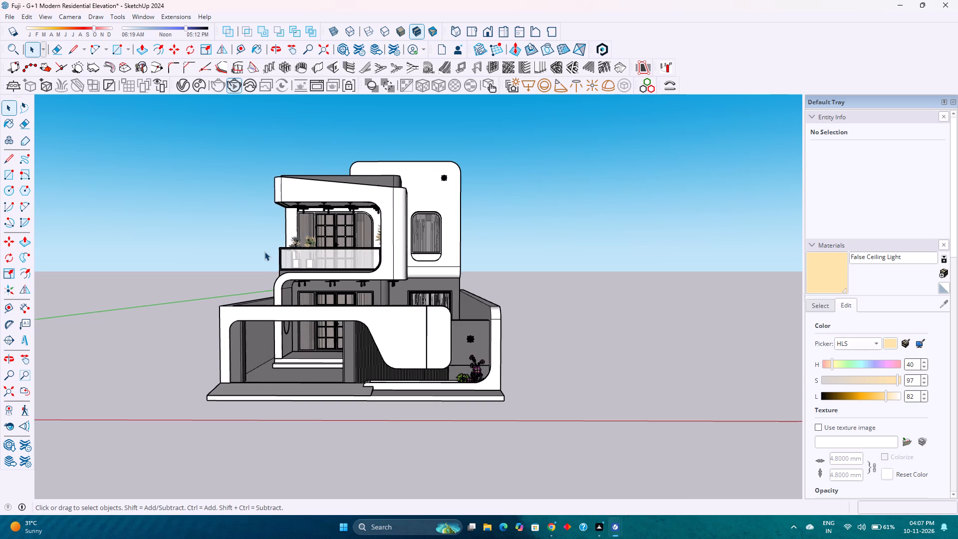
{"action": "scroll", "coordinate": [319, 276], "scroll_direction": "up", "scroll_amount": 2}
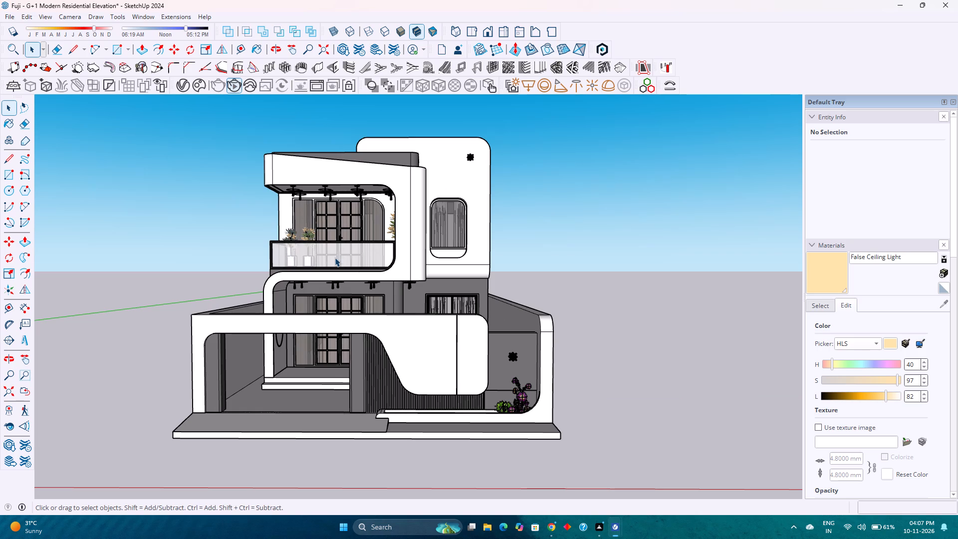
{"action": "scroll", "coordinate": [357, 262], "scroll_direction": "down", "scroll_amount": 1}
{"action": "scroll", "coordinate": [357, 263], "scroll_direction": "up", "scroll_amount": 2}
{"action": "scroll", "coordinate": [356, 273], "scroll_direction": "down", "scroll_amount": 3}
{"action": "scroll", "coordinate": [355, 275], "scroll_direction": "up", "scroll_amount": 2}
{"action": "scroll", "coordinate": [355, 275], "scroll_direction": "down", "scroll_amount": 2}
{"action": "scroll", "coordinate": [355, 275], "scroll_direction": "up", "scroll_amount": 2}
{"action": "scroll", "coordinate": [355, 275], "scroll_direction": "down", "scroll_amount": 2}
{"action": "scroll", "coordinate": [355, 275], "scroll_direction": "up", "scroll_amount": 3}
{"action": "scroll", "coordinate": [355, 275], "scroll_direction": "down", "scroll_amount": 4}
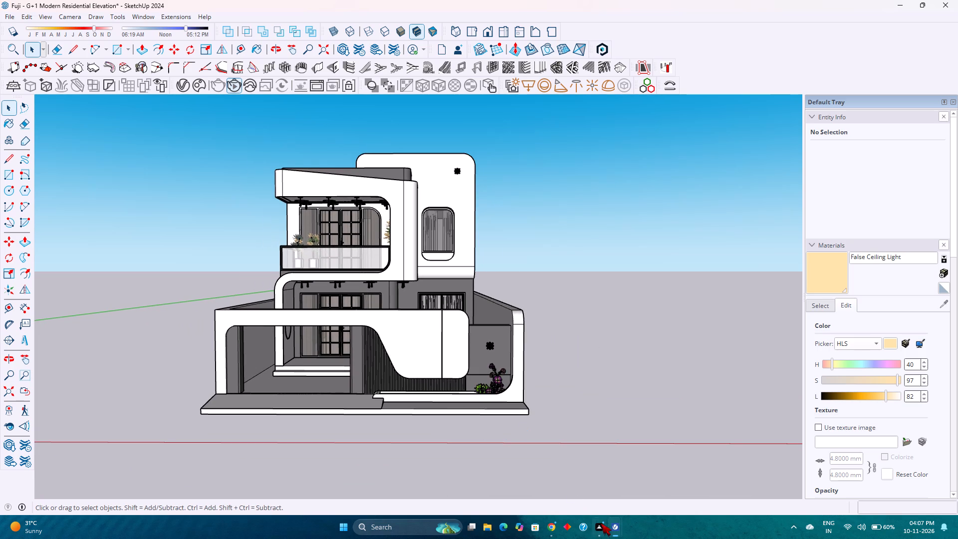
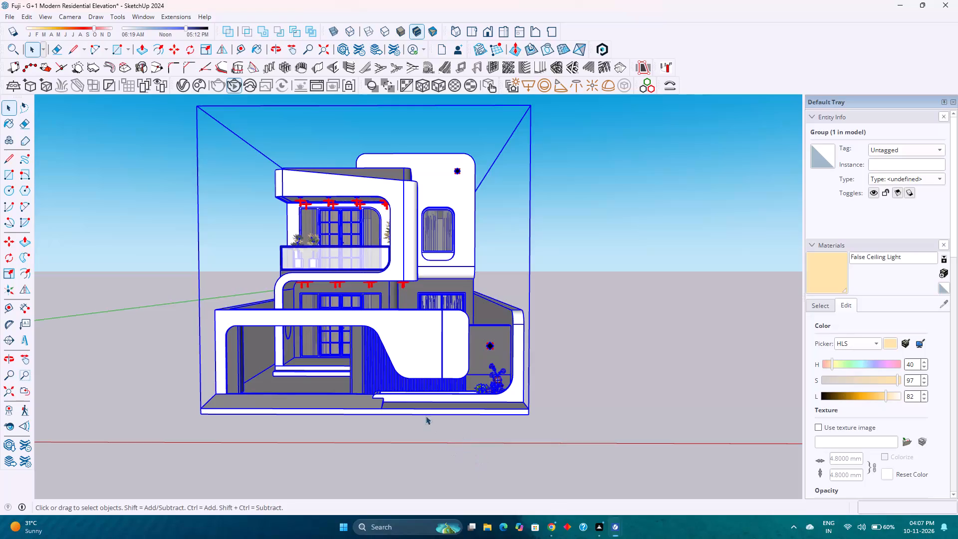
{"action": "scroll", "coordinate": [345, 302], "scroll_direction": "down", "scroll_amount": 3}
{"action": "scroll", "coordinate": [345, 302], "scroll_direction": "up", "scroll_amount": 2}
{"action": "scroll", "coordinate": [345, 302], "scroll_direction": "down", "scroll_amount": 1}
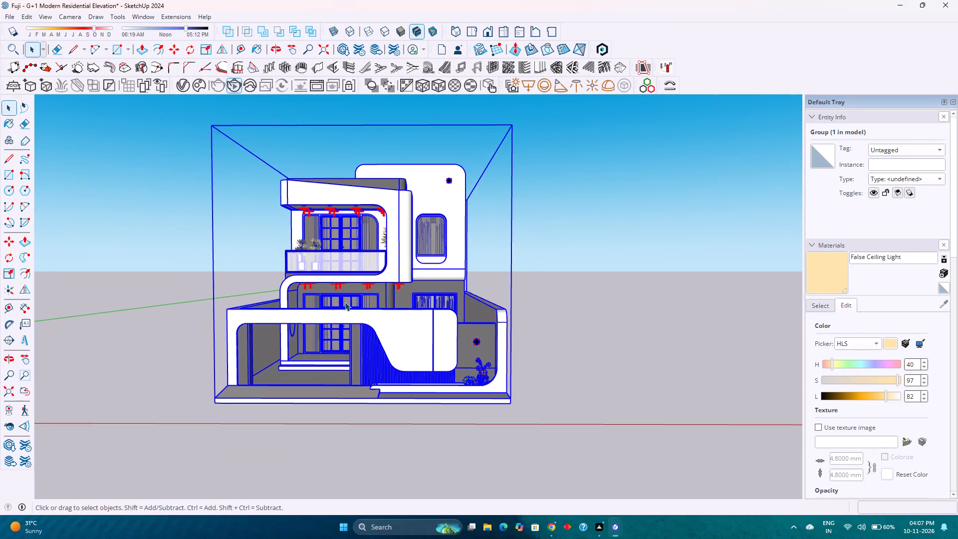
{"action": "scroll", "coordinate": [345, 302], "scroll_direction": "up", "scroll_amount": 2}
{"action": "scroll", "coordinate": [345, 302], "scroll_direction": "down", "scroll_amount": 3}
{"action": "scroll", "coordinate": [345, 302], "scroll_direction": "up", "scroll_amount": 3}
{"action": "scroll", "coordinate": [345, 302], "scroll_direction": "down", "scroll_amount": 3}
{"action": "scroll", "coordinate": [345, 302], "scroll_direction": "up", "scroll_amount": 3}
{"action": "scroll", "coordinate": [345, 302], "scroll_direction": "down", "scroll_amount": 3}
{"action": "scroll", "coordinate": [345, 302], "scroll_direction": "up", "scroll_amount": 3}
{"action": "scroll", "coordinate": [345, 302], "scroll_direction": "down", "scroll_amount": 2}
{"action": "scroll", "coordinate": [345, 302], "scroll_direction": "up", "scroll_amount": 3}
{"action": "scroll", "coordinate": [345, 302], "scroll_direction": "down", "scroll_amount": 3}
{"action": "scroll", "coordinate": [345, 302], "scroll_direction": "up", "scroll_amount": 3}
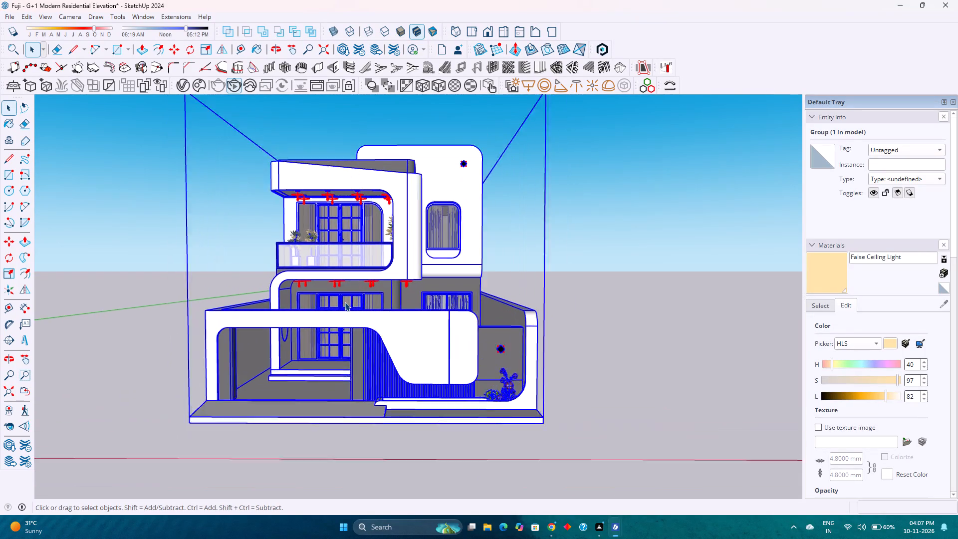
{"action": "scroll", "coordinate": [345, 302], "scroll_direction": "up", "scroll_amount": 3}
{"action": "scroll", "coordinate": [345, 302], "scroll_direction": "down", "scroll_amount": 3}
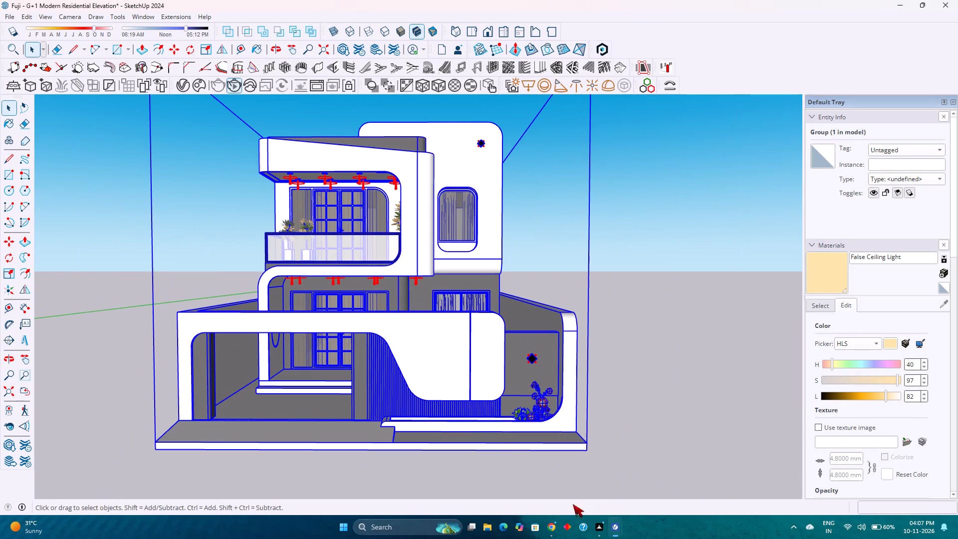
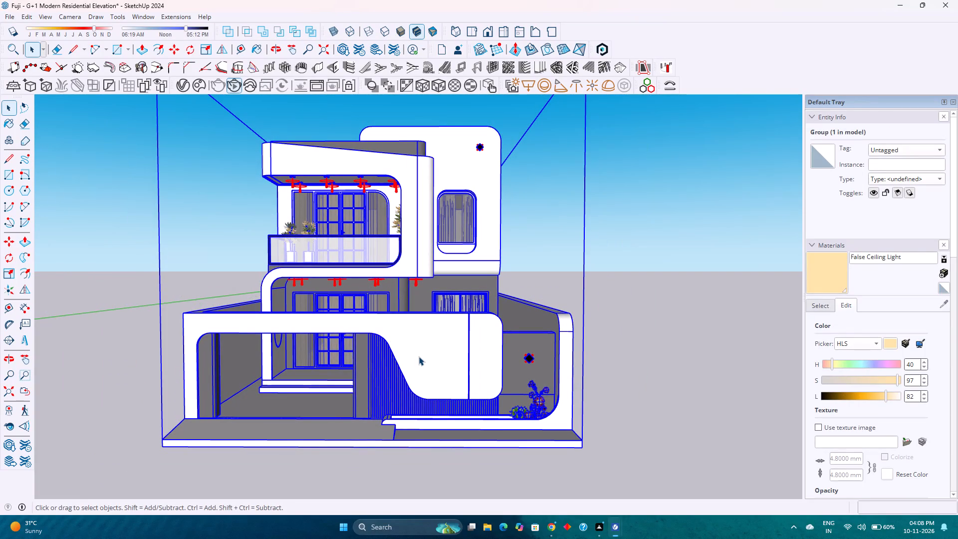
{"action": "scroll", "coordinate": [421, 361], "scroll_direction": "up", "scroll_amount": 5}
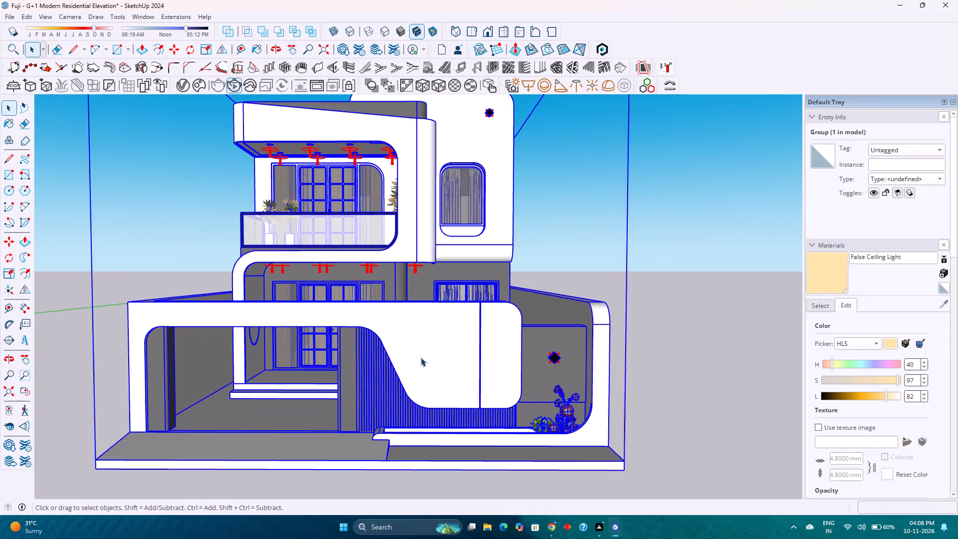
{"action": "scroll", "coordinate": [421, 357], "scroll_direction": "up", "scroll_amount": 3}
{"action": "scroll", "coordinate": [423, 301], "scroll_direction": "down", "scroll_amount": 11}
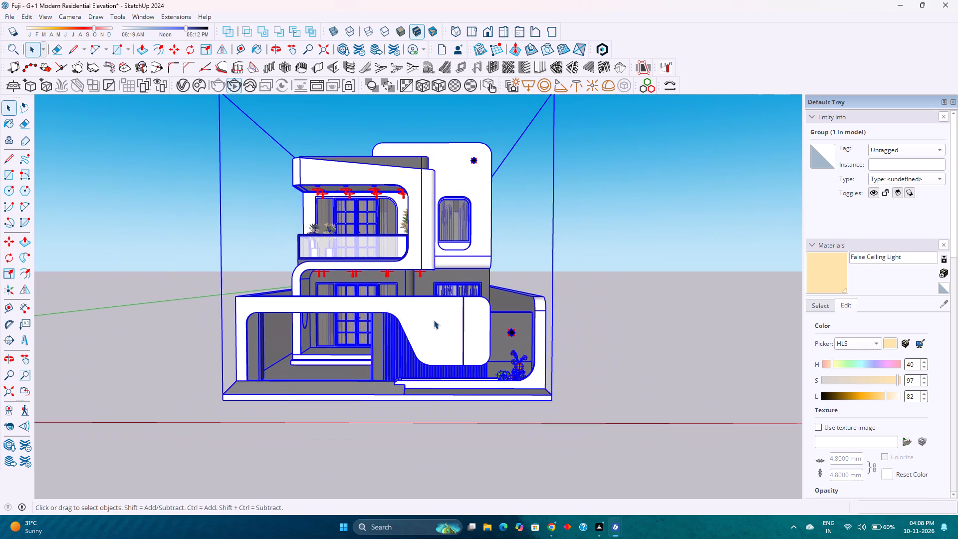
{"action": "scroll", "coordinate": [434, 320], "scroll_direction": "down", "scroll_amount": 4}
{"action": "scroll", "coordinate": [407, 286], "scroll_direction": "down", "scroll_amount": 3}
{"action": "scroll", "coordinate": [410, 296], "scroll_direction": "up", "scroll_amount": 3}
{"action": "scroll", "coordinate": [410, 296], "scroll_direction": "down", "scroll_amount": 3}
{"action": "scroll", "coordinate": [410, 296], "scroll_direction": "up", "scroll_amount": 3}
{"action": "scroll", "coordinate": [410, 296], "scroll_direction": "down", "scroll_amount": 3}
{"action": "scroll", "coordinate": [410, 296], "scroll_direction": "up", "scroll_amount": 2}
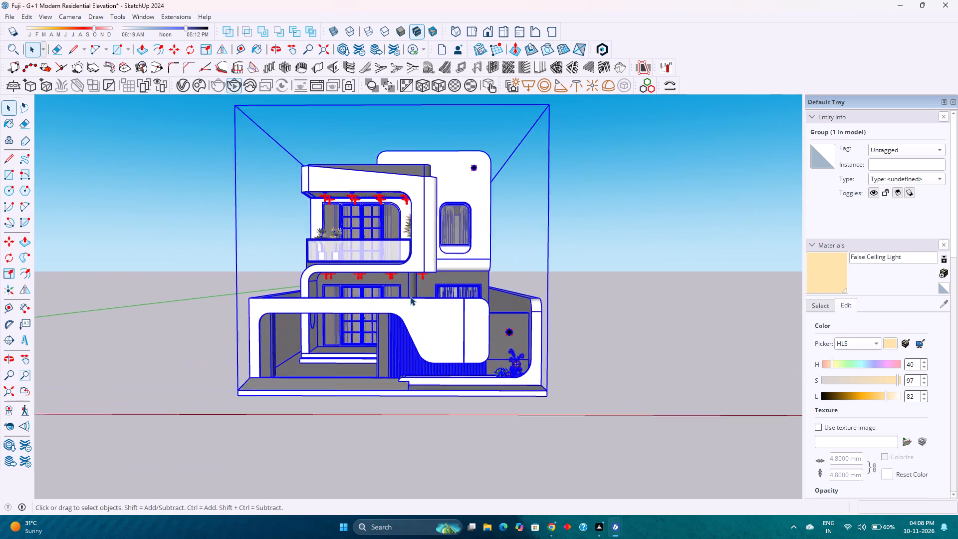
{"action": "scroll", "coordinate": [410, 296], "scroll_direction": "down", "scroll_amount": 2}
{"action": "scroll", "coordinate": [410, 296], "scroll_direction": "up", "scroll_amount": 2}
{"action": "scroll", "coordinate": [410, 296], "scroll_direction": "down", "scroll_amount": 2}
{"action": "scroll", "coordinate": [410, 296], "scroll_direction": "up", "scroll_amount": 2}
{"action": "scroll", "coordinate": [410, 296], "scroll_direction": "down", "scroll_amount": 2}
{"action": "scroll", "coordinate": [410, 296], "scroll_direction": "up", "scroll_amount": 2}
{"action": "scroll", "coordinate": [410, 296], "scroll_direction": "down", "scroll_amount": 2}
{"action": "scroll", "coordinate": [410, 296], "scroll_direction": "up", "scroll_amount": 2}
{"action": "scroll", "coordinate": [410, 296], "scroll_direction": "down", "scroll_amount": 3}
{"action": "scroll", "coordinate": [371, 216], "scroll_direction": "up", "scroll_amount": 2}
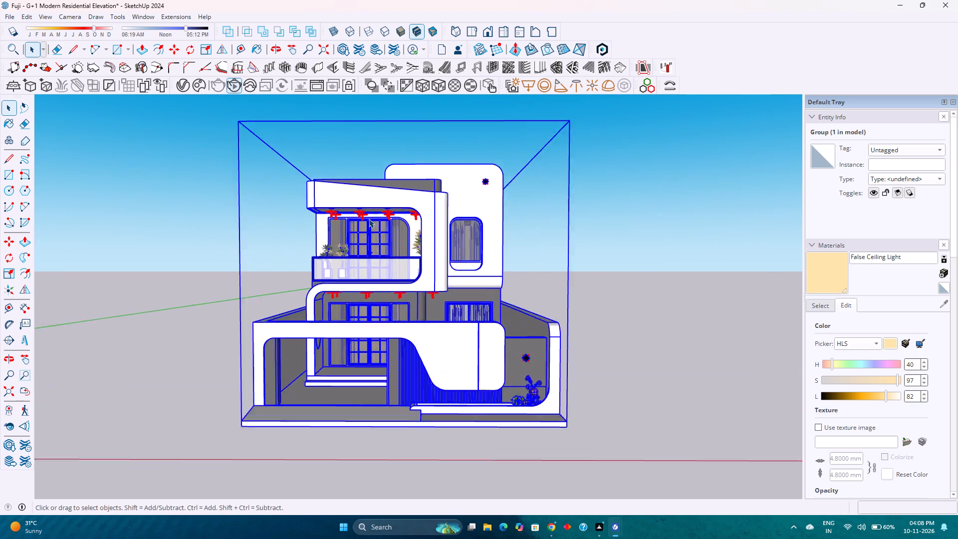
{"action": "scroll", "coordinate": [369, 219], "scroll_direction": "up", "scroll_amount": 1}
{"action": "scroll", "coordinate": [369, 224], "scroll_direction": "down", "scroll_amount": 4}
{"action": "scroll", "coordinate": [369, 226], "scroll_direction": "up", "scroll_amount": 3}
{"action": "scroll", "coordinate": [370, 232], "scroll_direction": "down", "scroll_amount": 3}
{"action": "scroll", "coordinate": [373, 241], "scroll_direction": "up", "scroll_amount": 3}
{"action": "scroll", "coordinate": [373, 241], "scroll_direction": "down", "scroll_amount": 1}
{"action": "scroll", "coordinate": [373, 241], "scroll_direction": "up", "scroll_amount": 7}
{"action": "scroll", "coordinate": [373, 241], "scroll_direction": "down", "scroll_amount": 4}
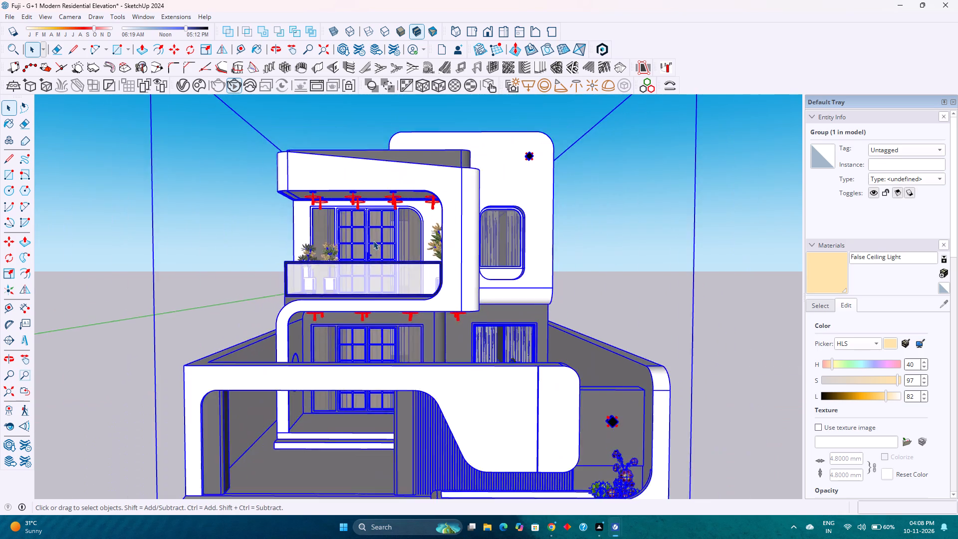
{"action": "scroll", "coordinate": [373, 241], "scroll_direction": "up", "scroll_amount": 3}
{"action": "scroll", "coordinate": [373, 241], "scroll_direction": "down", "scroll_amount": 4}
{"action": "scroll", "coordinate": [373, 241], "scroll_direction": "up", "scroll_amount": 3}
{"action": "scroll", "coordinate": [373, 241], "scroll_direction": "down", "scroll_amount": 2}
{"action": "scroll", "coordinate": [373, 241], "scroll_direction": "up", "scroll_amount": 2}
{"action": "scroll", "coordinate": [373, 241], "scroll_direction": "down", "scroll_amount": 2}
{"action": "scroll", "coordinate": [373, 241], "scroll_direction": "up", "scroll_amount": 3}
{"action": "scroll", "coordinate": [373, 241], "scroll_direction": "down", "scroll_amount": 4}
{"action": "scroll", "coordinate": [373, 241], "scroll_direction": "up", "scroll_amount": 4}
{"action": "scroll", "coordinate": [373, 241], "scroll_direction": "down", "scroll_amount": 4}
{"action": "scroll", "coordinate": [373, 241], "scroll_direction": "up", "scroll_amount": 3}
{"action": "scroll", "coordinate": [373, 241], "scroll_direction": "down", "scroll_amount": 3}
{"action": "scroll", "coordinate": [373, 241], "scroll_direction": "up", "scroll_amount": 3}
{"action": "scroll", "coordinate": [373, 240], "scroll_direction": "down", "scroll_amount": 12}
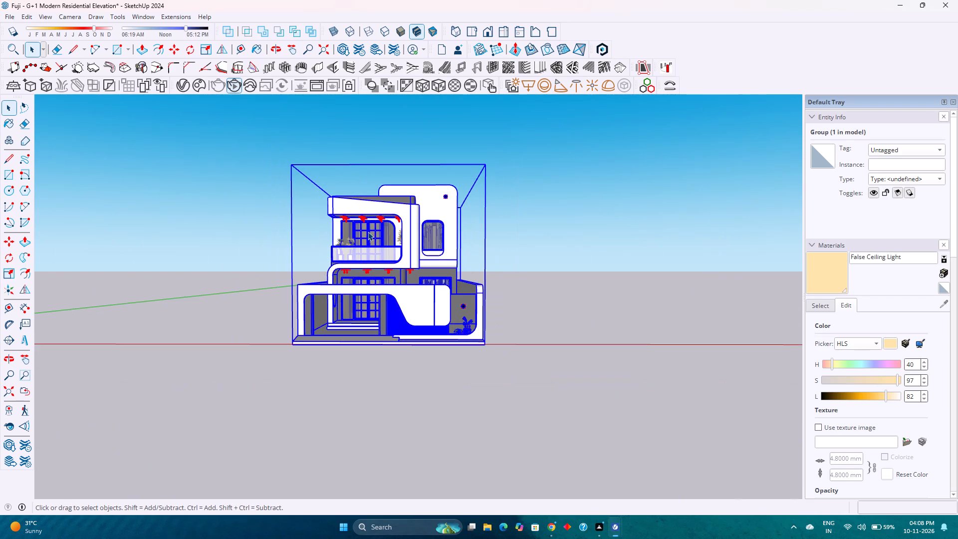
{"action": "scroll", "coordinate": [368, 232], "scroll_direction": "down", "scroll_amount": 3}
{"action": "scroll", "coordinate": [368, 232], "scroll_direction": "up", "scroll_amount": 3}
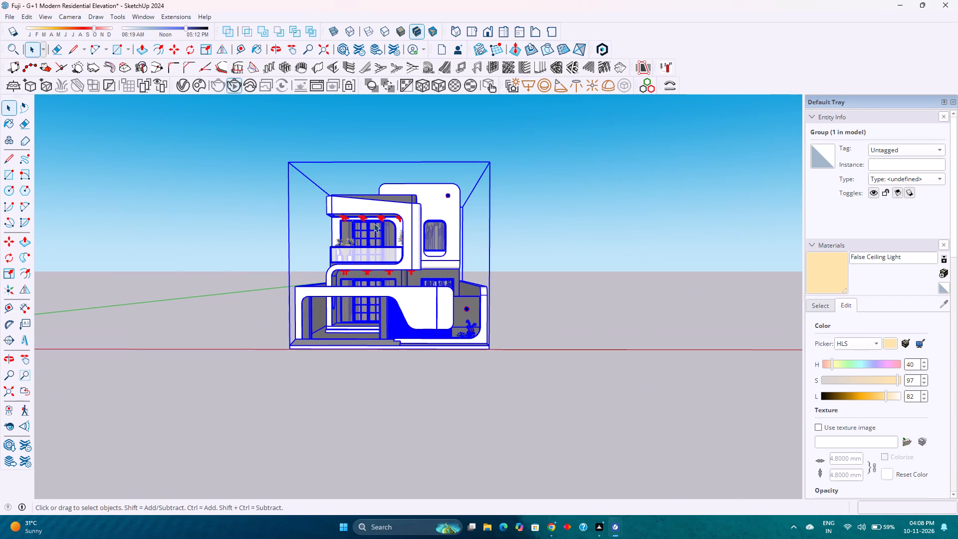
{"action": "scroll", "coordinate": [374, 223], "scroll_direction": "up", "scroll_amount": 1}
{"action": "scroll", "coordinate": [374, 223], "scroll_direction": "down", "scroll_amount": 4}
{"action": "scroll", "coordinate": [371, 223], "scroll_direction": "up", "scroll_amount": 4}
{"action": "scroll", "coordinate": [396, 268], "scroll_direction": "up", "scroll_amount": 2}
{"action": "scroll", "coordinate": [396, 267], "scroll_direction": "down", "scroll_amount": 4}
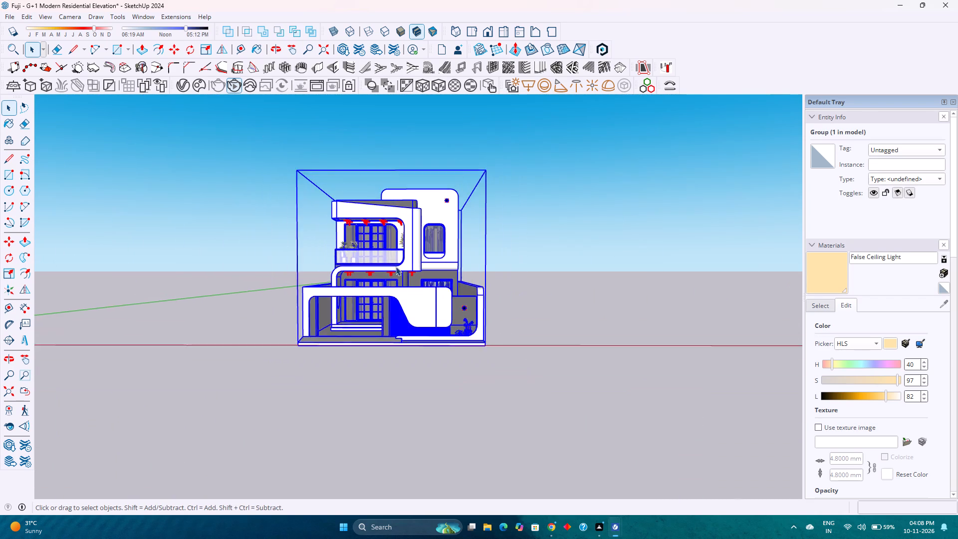
Draw a 3'6" by 11" rectangle flat on the ground beside the building's long side wall.
{"action": "middle_click_drag", "start_coordinate": [481, 330], "coordinate": [367, 373]}
{"action": "left_click", "coordinate": [473, 374]}
{"action": "scroll", "coordinate": [451, 360], "scroll_direction": "up", "scroll_amount": 6}
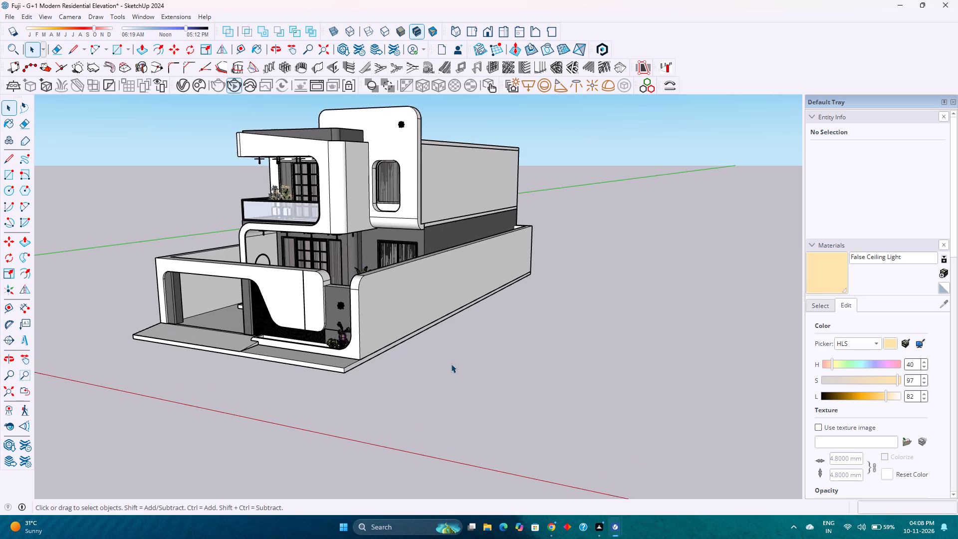
{"action": "middle_click_drag", "start_coordinate": [425, 364], "coordinate": [371, 351]}
{"action": "left_click", "coordinate": [406, 305]}
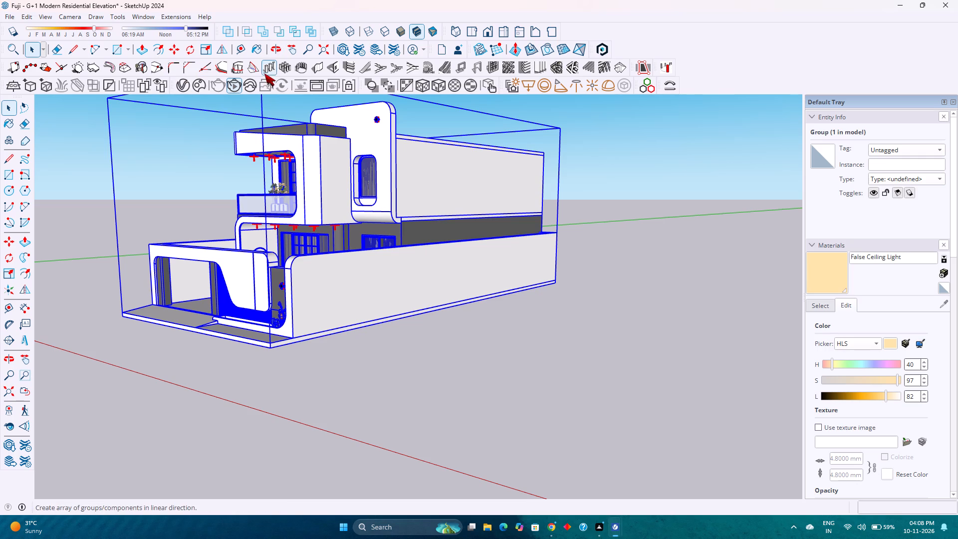
{"action": "scroll", "coordinate": [377, 336], "scroll_direction": "down", "scroll_amount": 4}
{"action": "scroll", "coordinate": [376, 336], "scroll_direction": "up", "scroll_amount": 3}
{"action": "scroll", "coordinate": [376, 336], "scroll_direction": "down", "scroll_amount": 3}
{"action": "scroll", "coordinate": [376, 336], "scroll_direction": "up", "scroll_amount": 3}
{"action": "scroll", "coordinate": [376, 336], "scroll_direction": "down", "scroll_amount": 3}
{"action": "scroll", "coordinate": [376, 336], "scroll_direction": "up", "scroll_amount": 3}
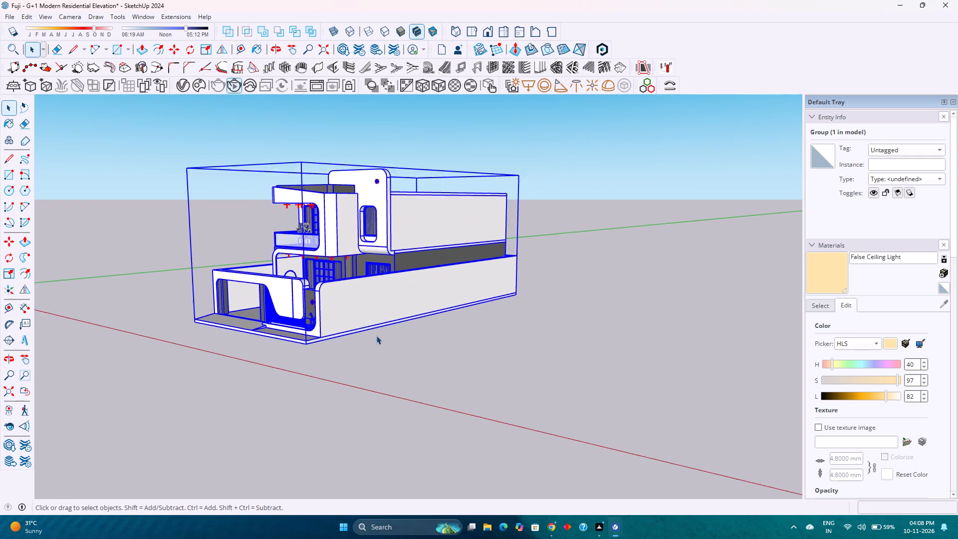
{"action": "scroll", "coordinate": [376, 335], "scroll_direction": "down", "scroll_amount": 4}
{"action": "scroll", "coordinate": [375, 330], "scroll_direction": "up", "scroll_amount": 4}
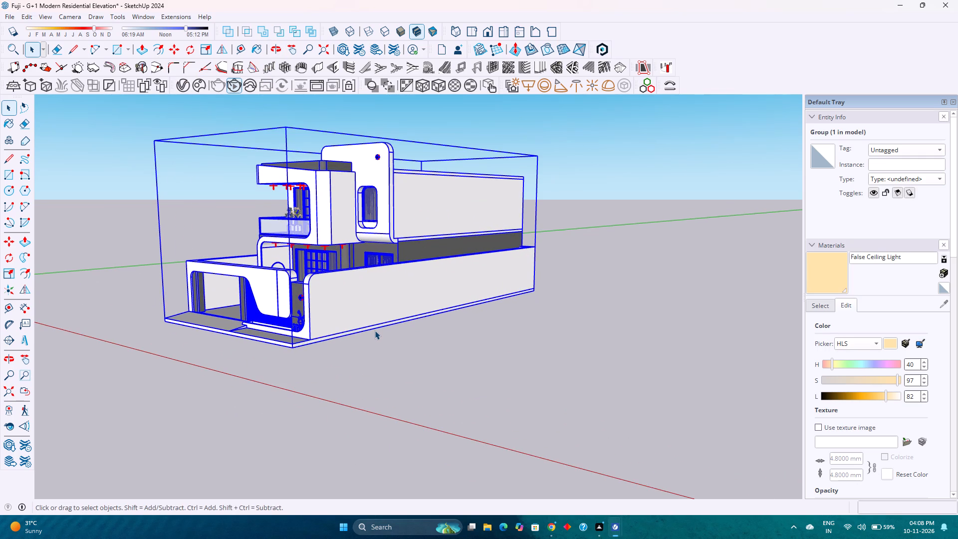
{"action": "left_click", "coordinate": [116, 48]}
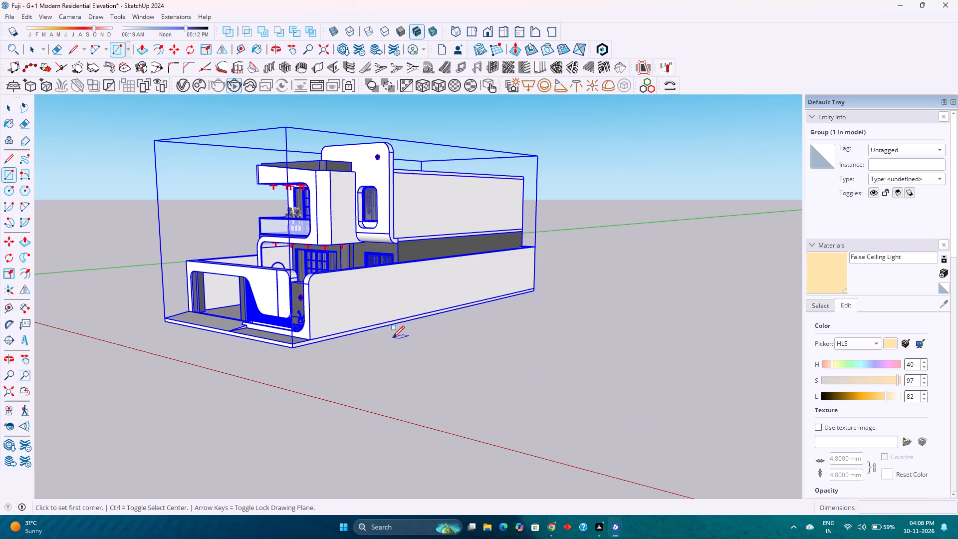
{"action": "left_click", "coordinate": [393, 337]}
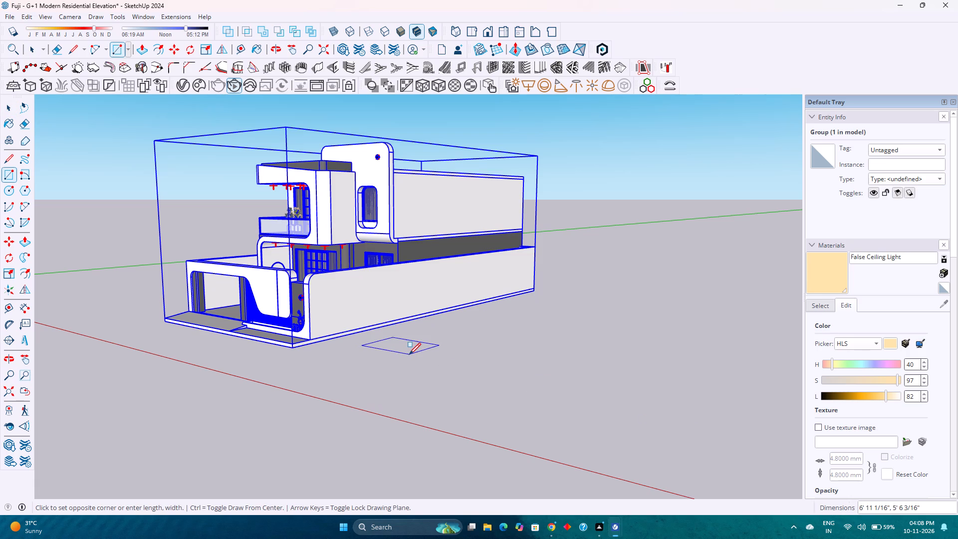
{"action": "key", "text": "3"}
{"action": "type", "text": "'6\",11"}
{"action": "key", "text": "Return"}
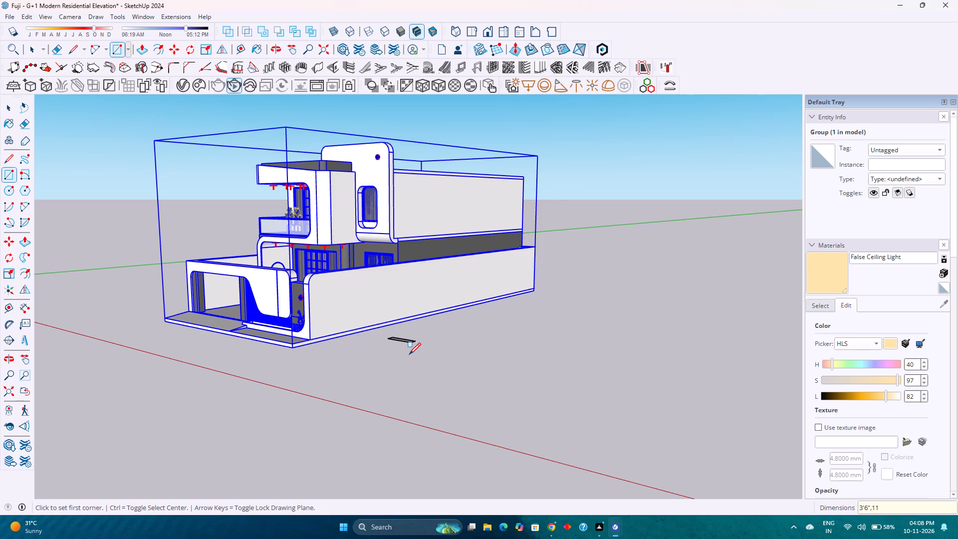
{"action": "key", "text": "space"}
Make the small rectangle and its edges into a component named 8.
{"action": "scroll", "coordinate": [424, 339], "scroll_direction": "up", "scroll_amount": 2}
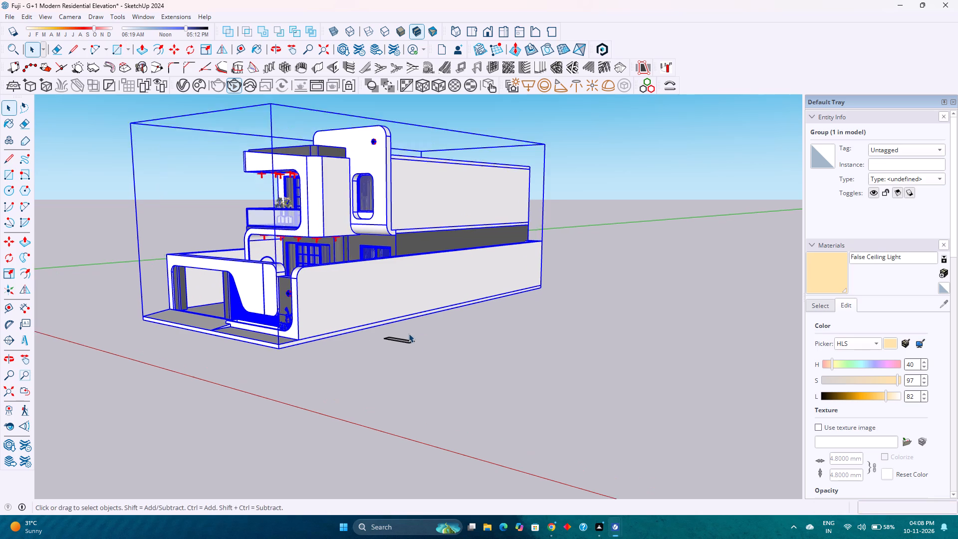
{"action": "scroll", "coordinate": [409, 333], "scroll_direction": "up", "scroll_amount": 3}
{"action": "middle_click_drag", "start_coordinate": [396, 340], "coordinate": [408, 412]}
{"action": "scroll", "coordinate": [411, 355], "scroll_direction": "up", "scroll_amount": 5}
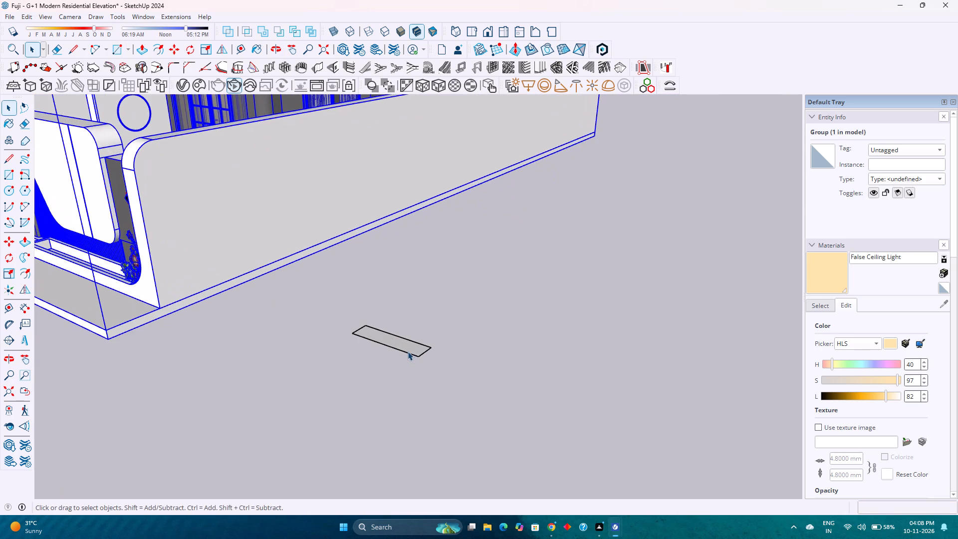
{"action": "triple_click", "coordinate": [407, 347]}
{"action": "right_click", "coordinate": [407, 347]}
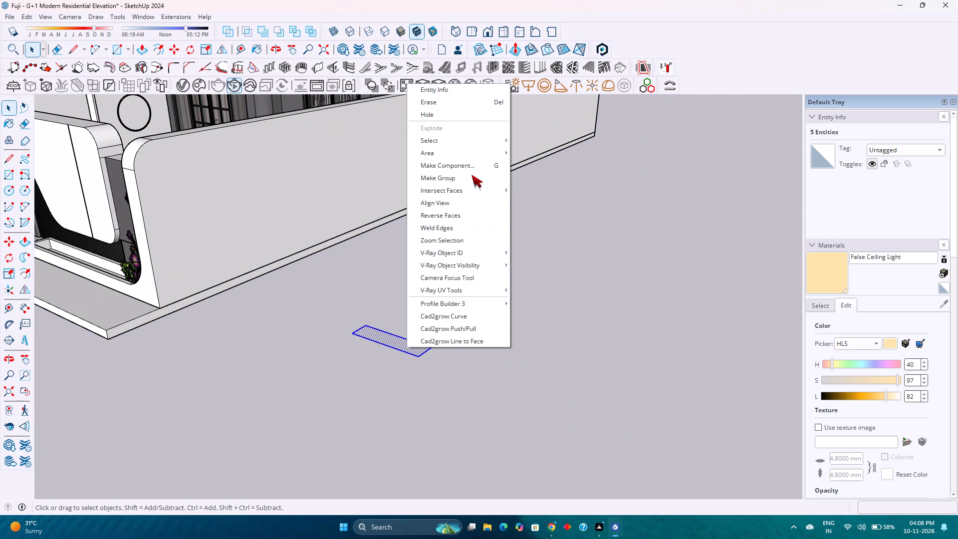
{"action": "left_click", "coordinate": [476, 169]}
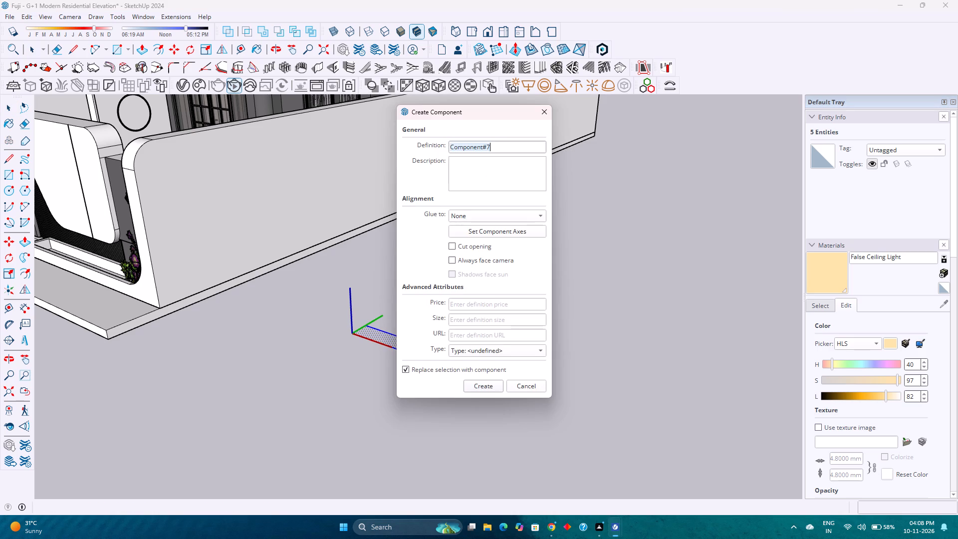
{"action": "key", "text": "8"}
{"action": "key", "text": "Return"}
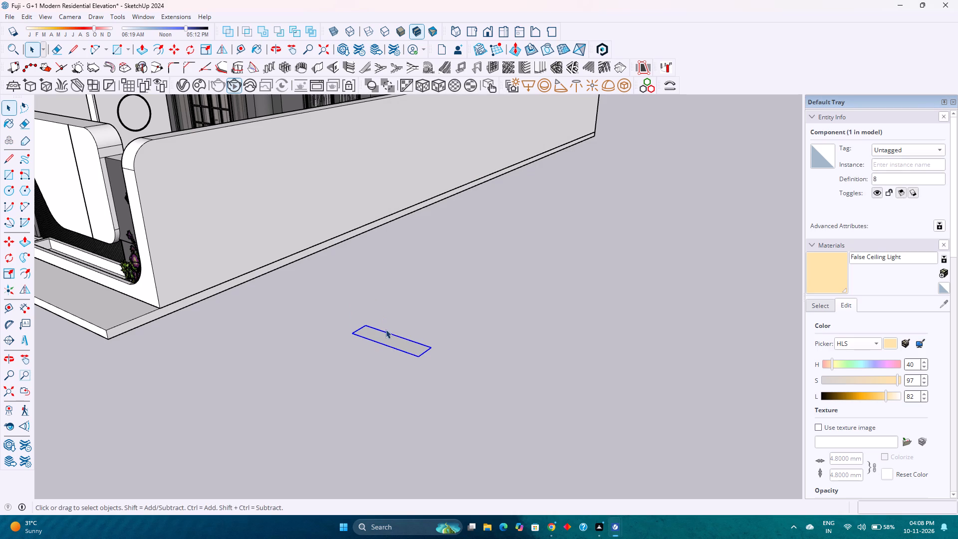
Inside component 8, extrude the rectangular face upward 6" to form a stair step block.
{"action": "double_click", "coordinate": [393, 337]}
{"action": "scroll", "coordinate": [393, 337], "scroll_direction": "up", "scroll_amount": 5}
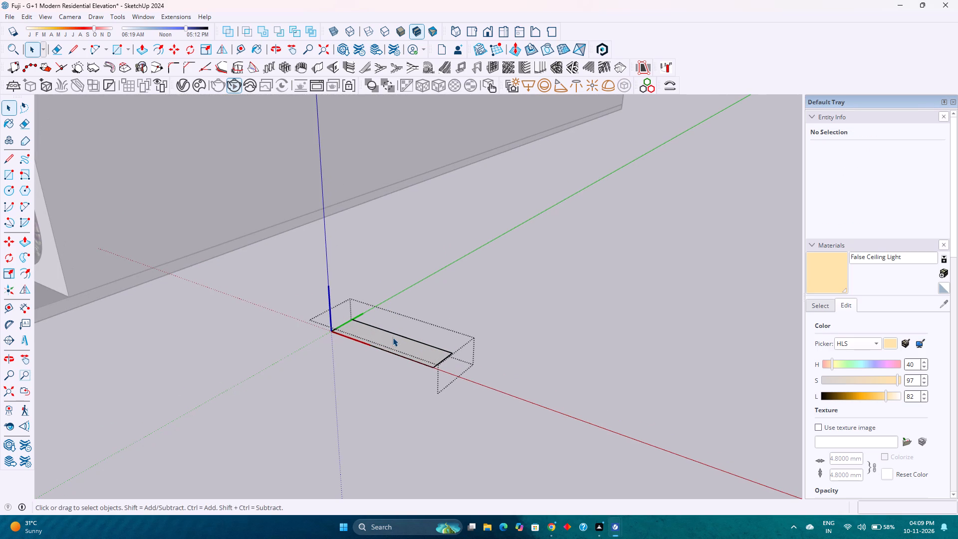
{"action": "key", "text": "p"}
{"action": "left_click", "coordinate": [391, 337]}
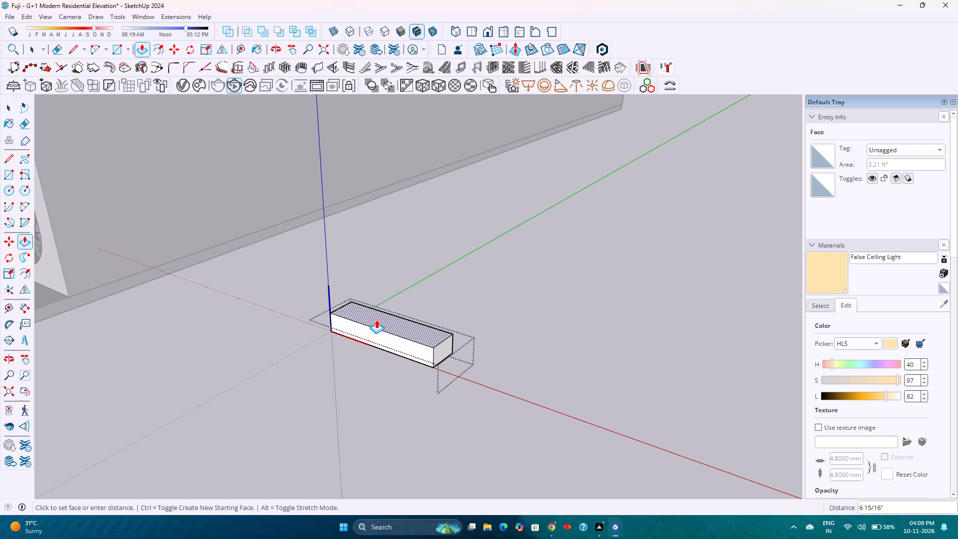
{"action": "key", "text": "0"}
{"action": "key", "text": "6"}
{"action": "key", "text": "BackSpace"}
{"action": "key", "text": "BackSpace"}
{"action": "key", "text": "6"}
{"action": "key", "text": "Return"}
{"action": "key", "text": "space"}
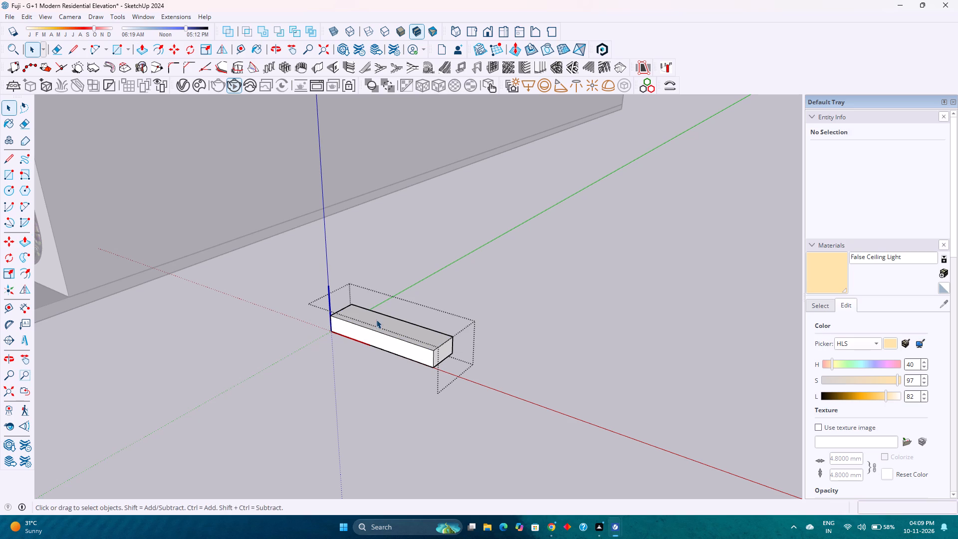
{"action": "key", "text": "Escape"}
Copy the step block from its lower front corner to its upper rear corner, and repeat the copy 6 times as a stair flight.
{"action": "left_click", "coordinate": [408, 338]}
{"action": "scroll", "coordinate": [416, 378], "scroll_direction": "up", "scroll_amount": 1}
{"action": "middle_click_drag", "start_coordinate": [414, 375], "coordinate": [327, 294]}
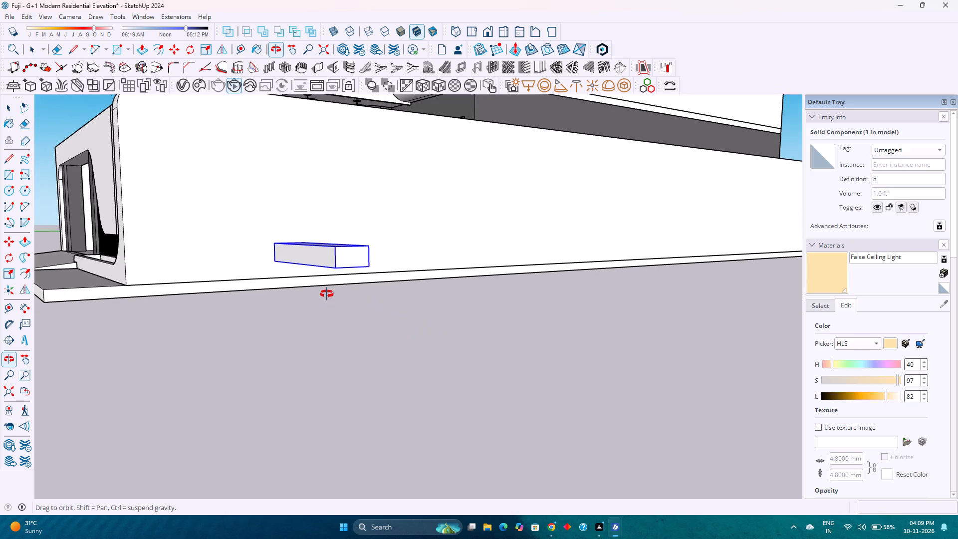
{"action": "middle_click_drag", "start_coordinate": [327, 294], "coordinate": [329, 295]}
{"action": "key", "text": "m"}
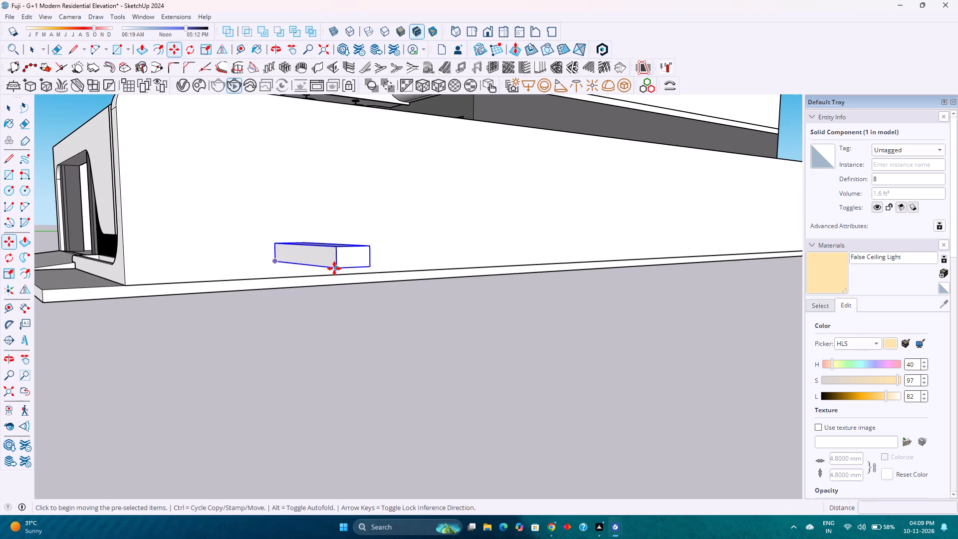
{"action": "left_click", "coordinate": [334, 269]}
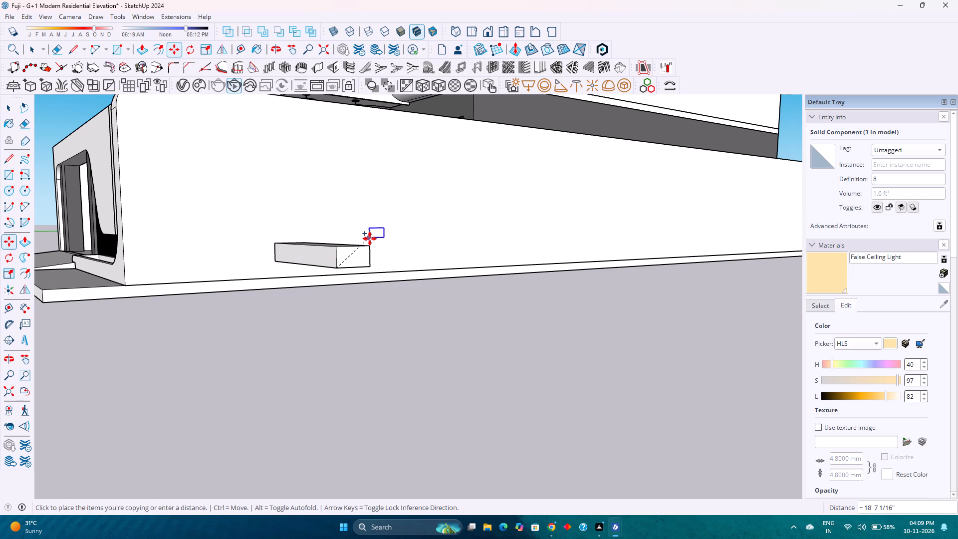
{"action": "left_click", "coordinate": [371, 247]}
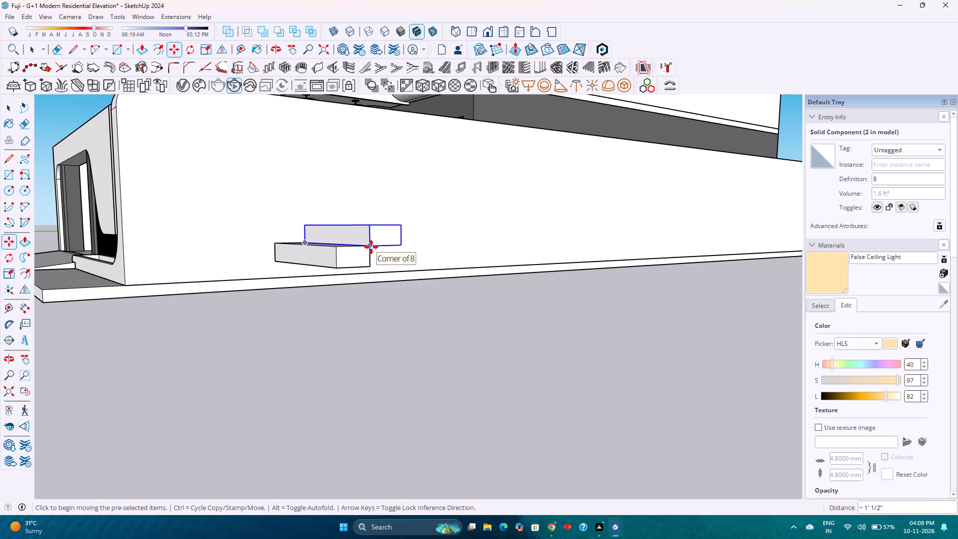
{"action": "key", "text": "asterisk"}
{"action": "key", "text": "6"}
{"action": "key", "text": "Return"}
{"action": "key", "text": "Return"}
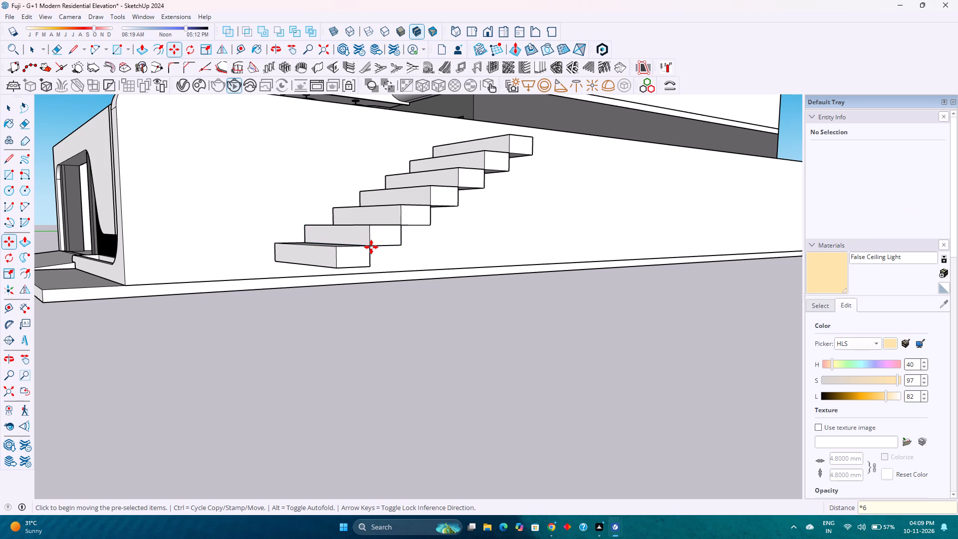
{"action": "scroll", "coordinate": [434, 313], "scroll_direction": "down", "scroll_amount": 4}
{"action": "middle_click_drag", "start_coordinate": [435, 316], "coordinate": [622, 434]}
{"action": "middle_click", "coordinate": [622, 434]}
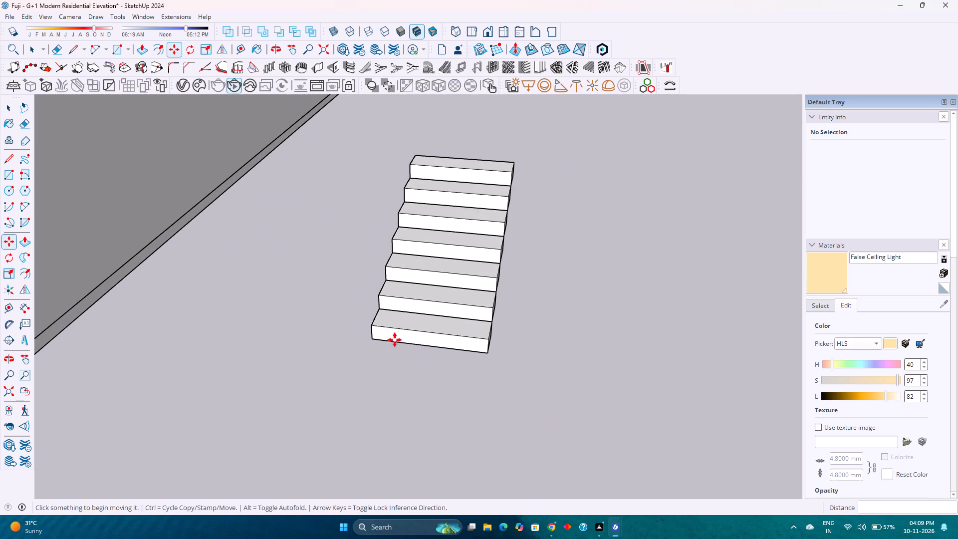
{"action": "scroll", "coordinate": [401, 330], "scroll_direction": "up", "scroll_amount": 3}
{"action": "key", "text": "space"}
{"action": "scroll", "coordinate": [426, 330], "scroll_direction": "down", "scroll_amount": 4}
{"action": "middle_click_drag", "start_coordinate": [469, 352], "coordinate": [323, 292]}
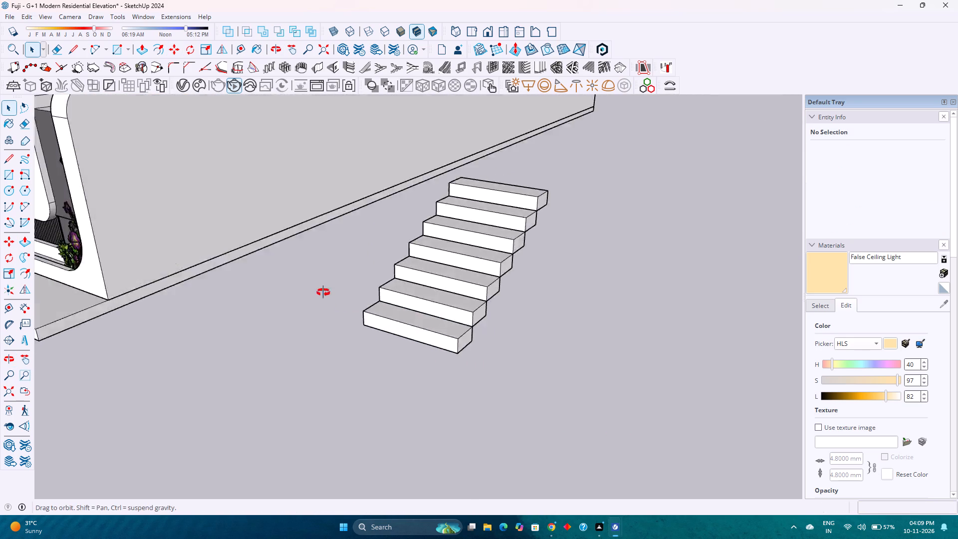
Examine the stair flight from several angles against the building's side wall and check its individual step components.
{"action": "middle_click_drag", "start_coordinate": [323, 292], "coordinate": [265, 227]}
{"action": "scroll", "coordinate": [427, 330], "scroll_direction": "up", "scroll_amount": 2}
{"action": "middle_click_drag", "start_coordinate": [407, 314], "coordinate": [502, 398]}
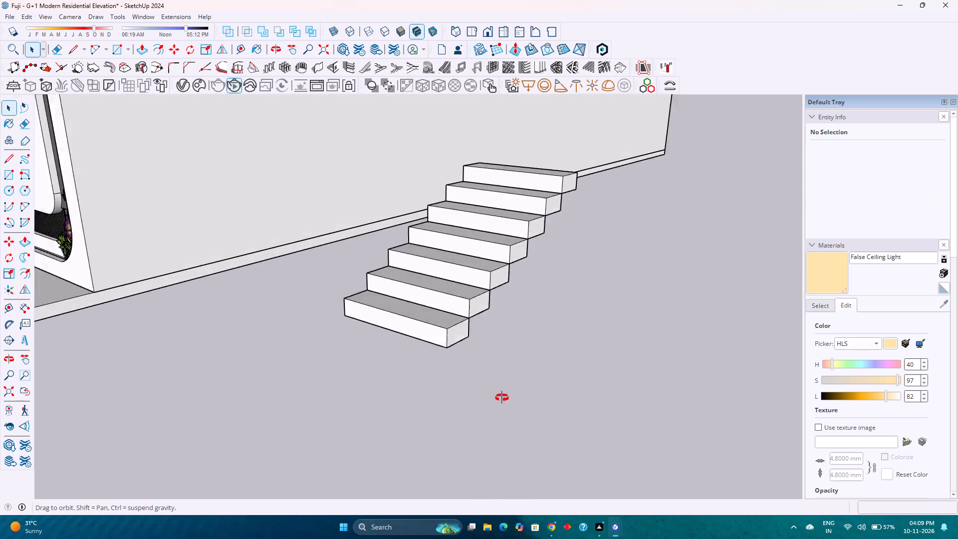
{"action": "middle_click_drag", "start_coordinate": [502, 398], "coordinate": [268, 319]}
{"action": "middle_click", "coordinate": [264, 315]}
{"action": "scroll", "coordinate": [272, 303], "scroll_direction": "down", "scroll_amount": 6}
{"action": "middle_click_drag", "start_coordinate": [289, 300], "coordinate": [553, 294]}
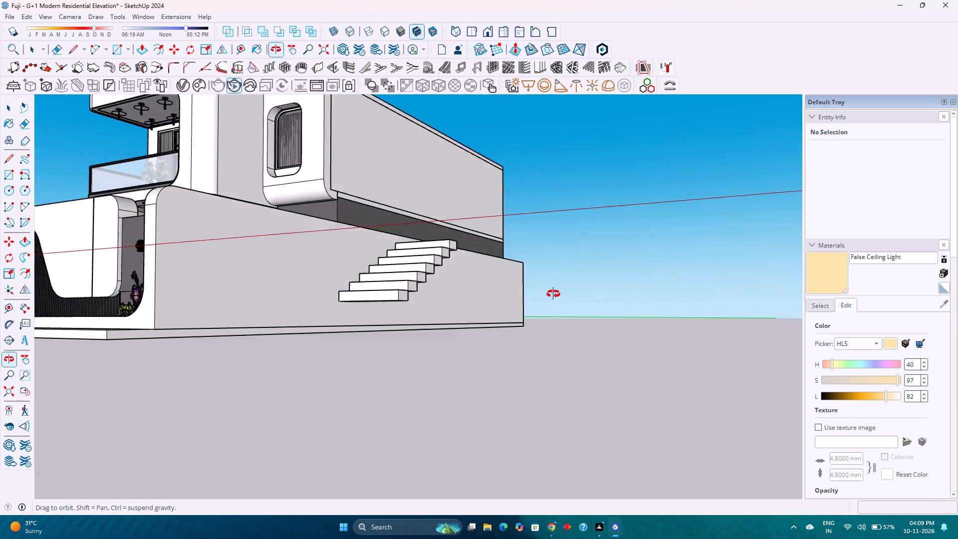
{"action": "middle_click_drag", "start_coordinate": [553, 294], "coordinate": [495, 423]}
{"action": "scroll", "coordinate": [494, 423], "scroll_direction": "up", "scroll_amount": 1}
{"action": "left_click", "coordinate": [391, 293]}
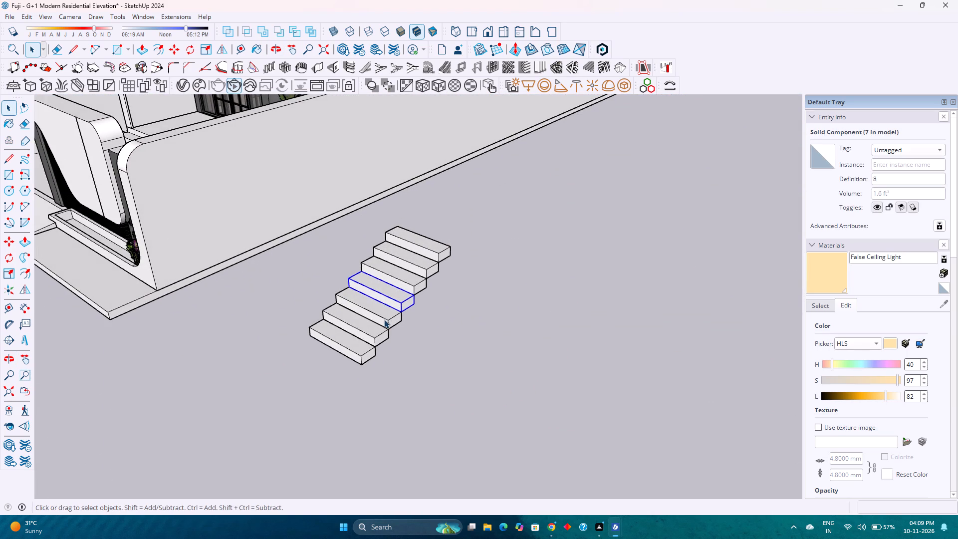
{"action": "left_click", "coordinate": [384, 319]}
{"action": "left_click", "coordinate": [362, 334]}
{"action": "left_click", "coordinate": [355, 341]}
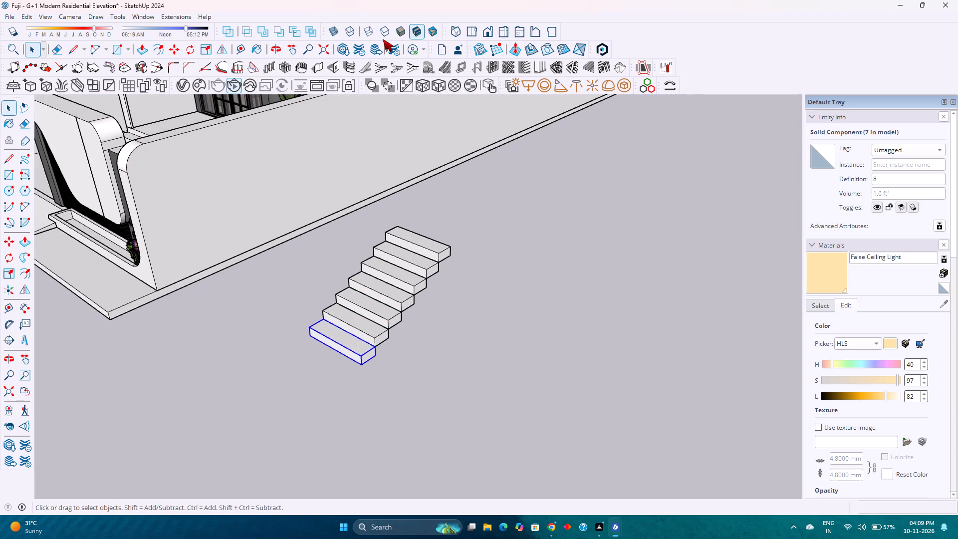
Start the 1001bit Build Spiral Staircase tool and open its step width for editing.
{"action": "left_click", "coordinate": [424, 70]}
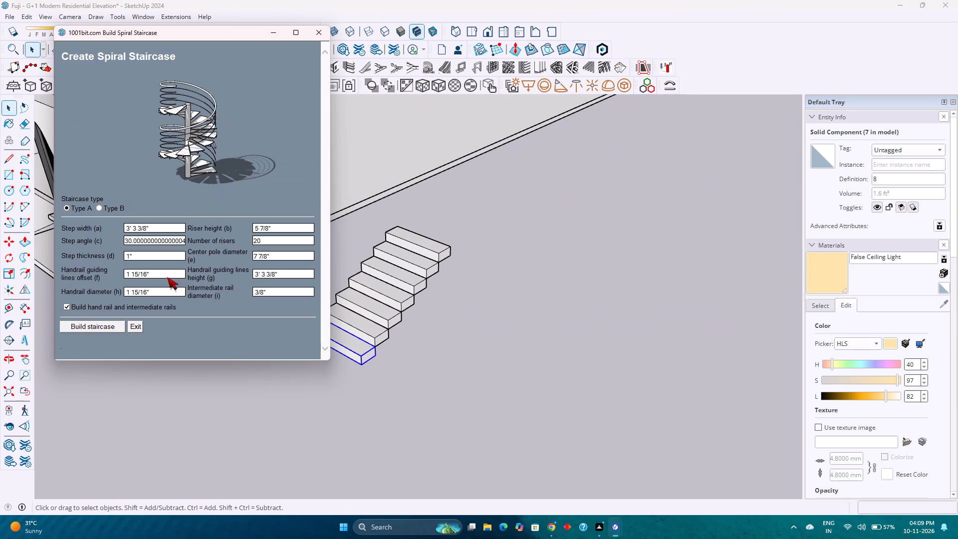
{"action": "left_click_drag", "start_coordinate": [154, 229], "coordinate": [129, 233]}
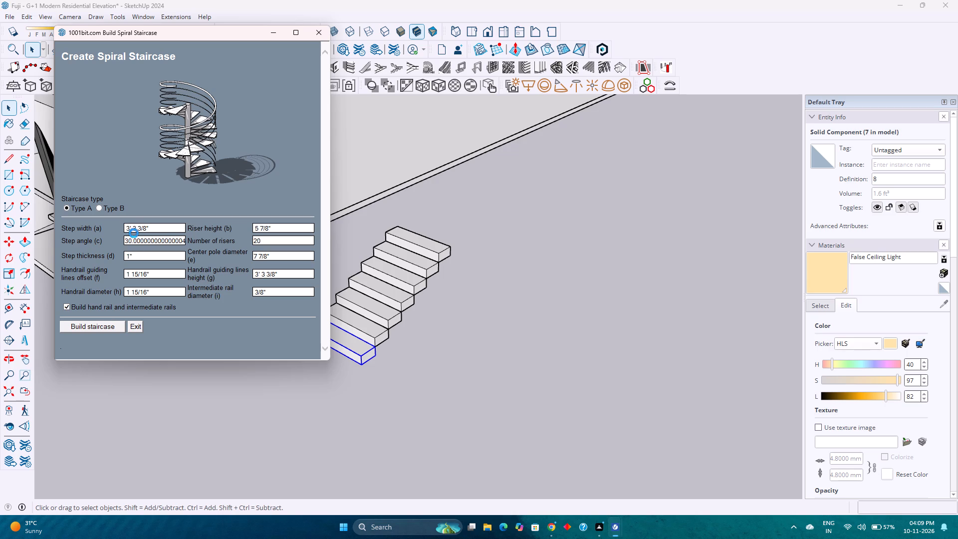
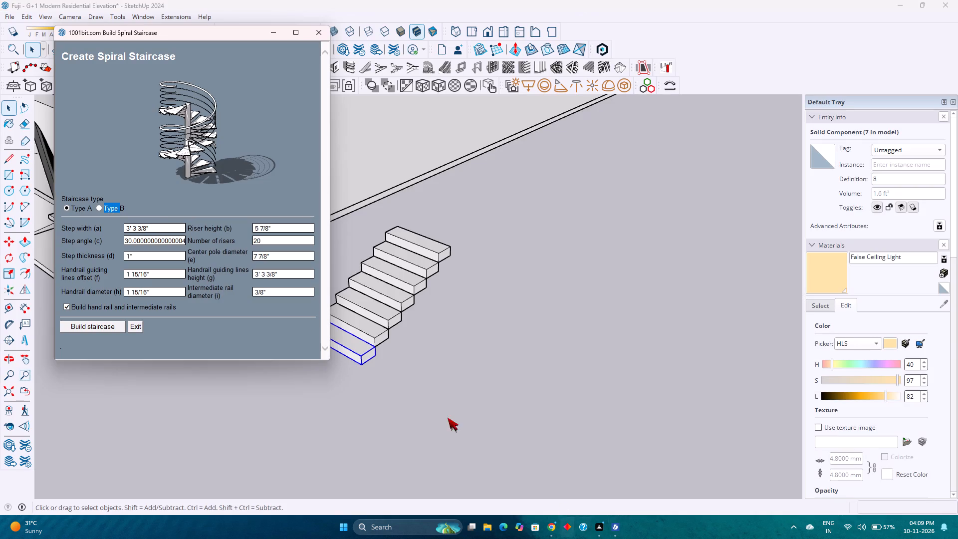
Compare staircase types A and B for the spiral staircase and keep Type A.
{"action": "left_click", "coordinate": [98, 207]}
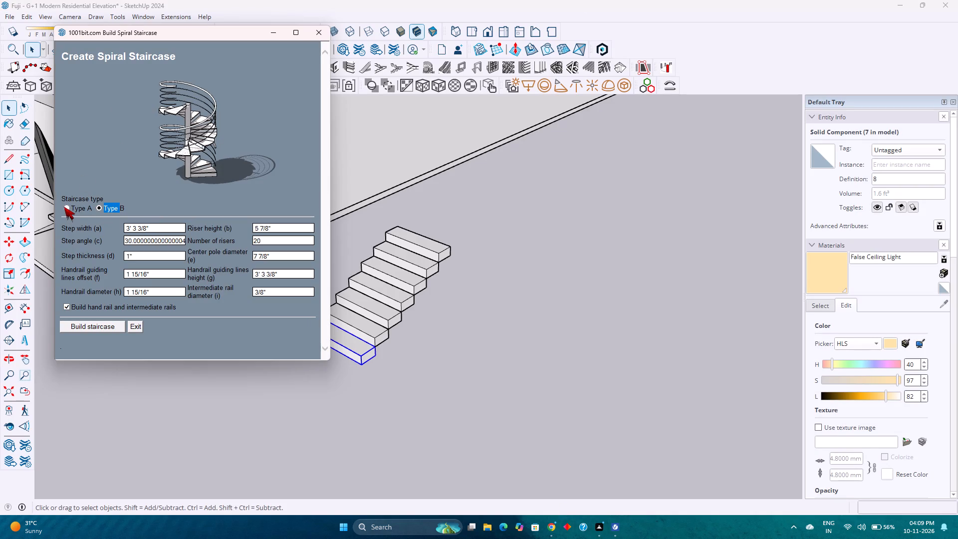
{"action": "left_click", "coordinate": [64, 207]}
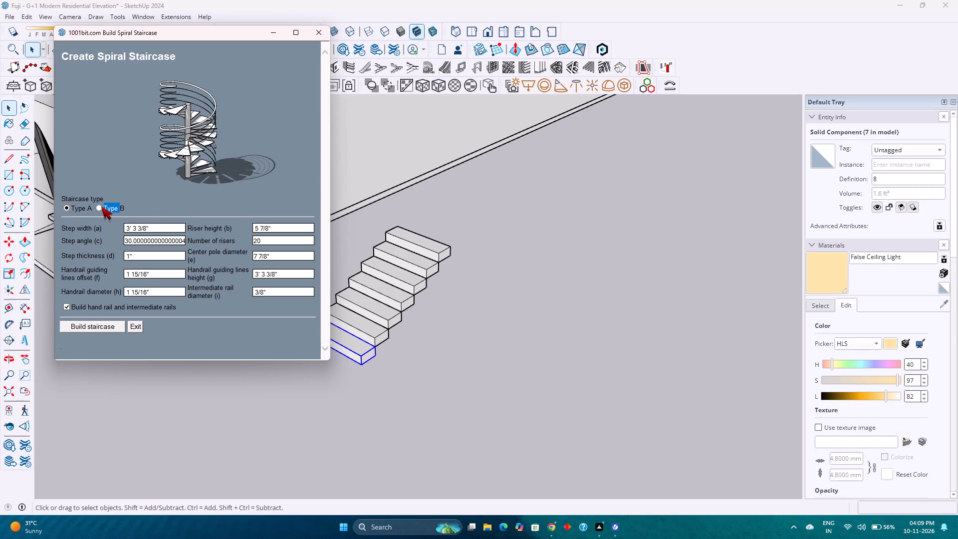
{"action": "left_click", "coordinate": [100, 207]}
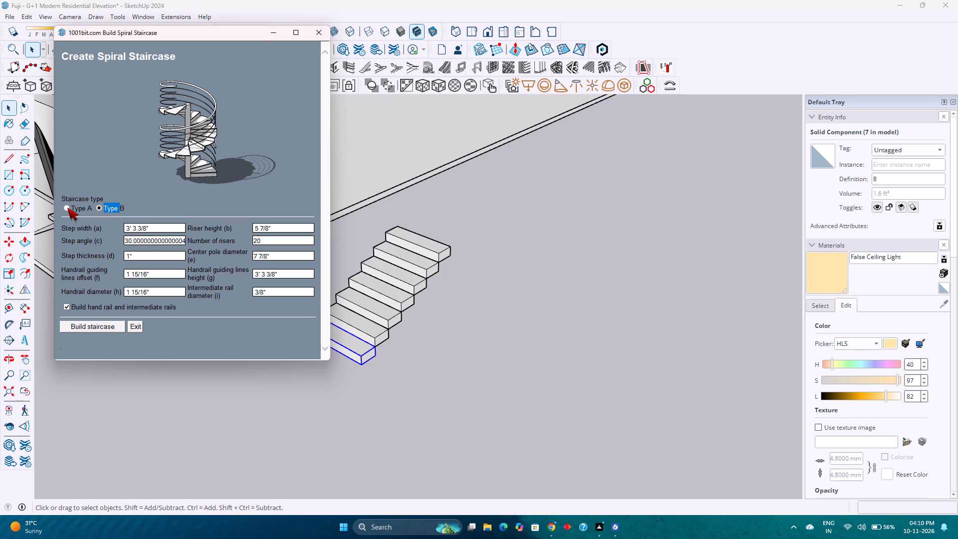
{"action": "left_click", "coordinate": [67, 208]}
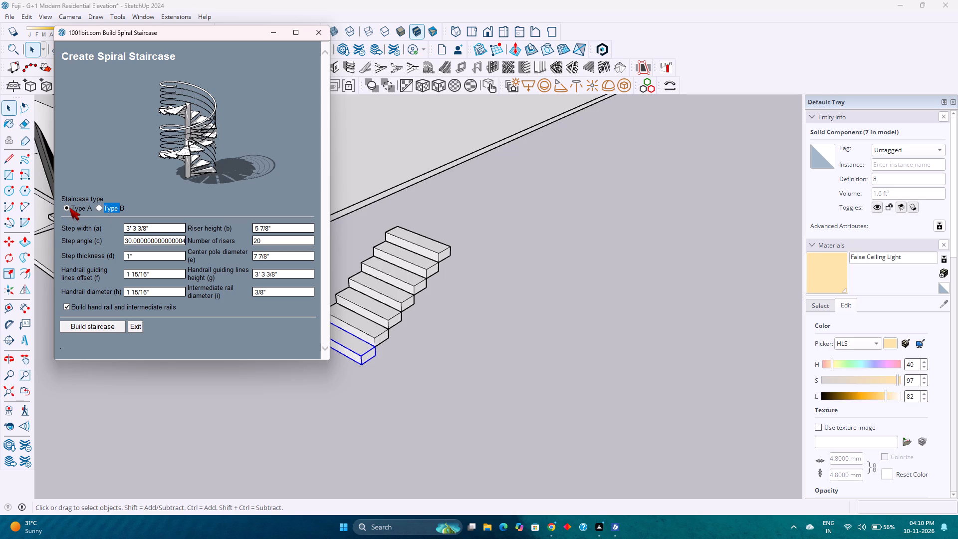
{"action": "left_click", "coordinate": [97, 208]}
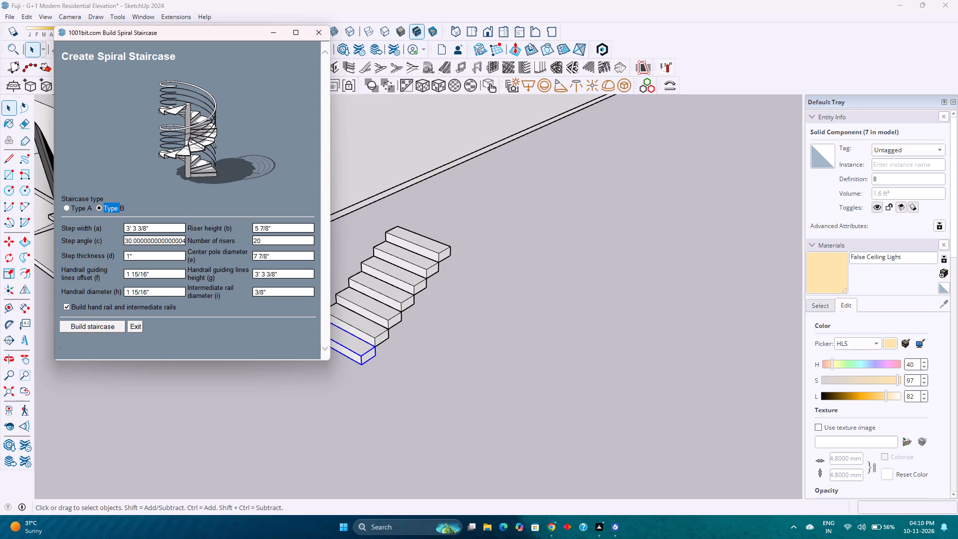
{"action": "left_click", "coordinate": [68, 209]}
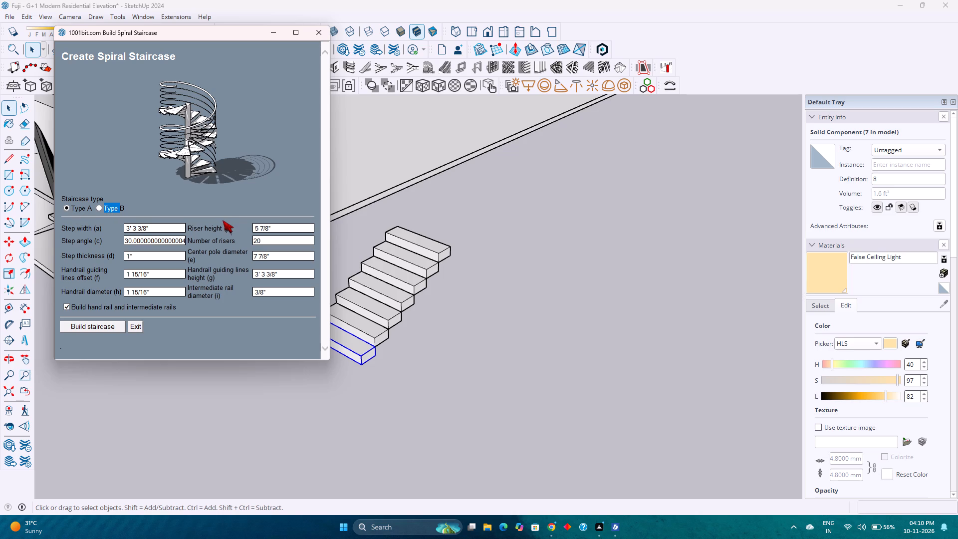
Set the spiral staircase's riser height to 6" and its step width to 3'6".
{"action": "left_click_drag", "start_coordinate": [274, 227], "coordinate": [253, 229]}
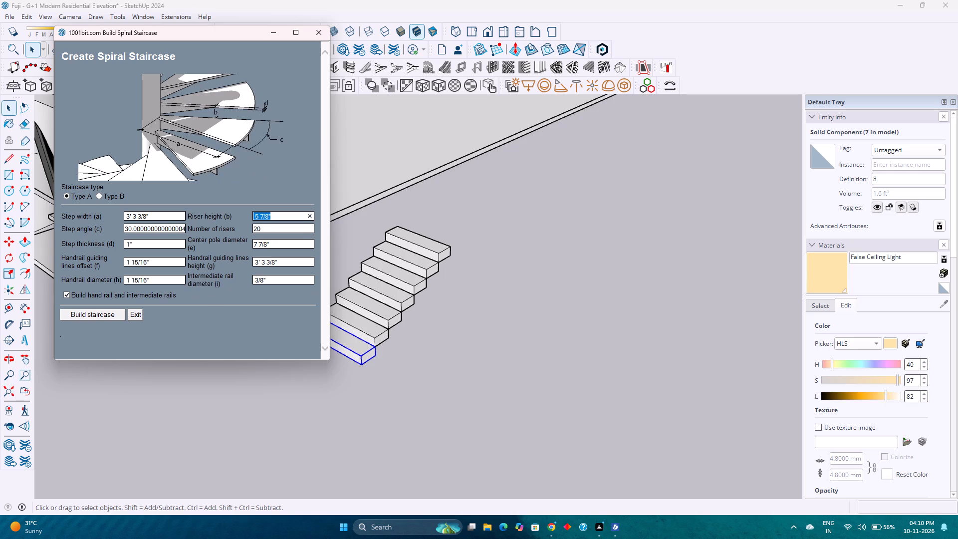
{"action": "left_click_drag", "start_coordinate": [253, 229], "coordinate": [252, 230]}
{"action": "type", "text": "6\""}
{"action": "key", "text": "Return"}
{"action": "left_click", "coordinate": [169, 215]}
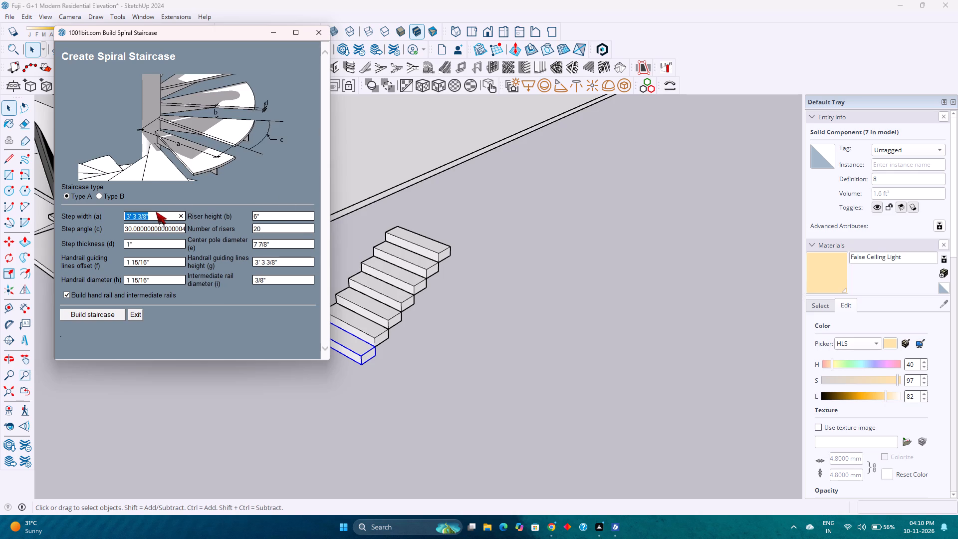
{"action": "type", "text": "3'6\""}
{"action": "key", "text": "Return"}
Set the spiral staircase's step angle to 45 and its step thickness to 3".
{"action": "left_click", "coordinate": [152, 228]}
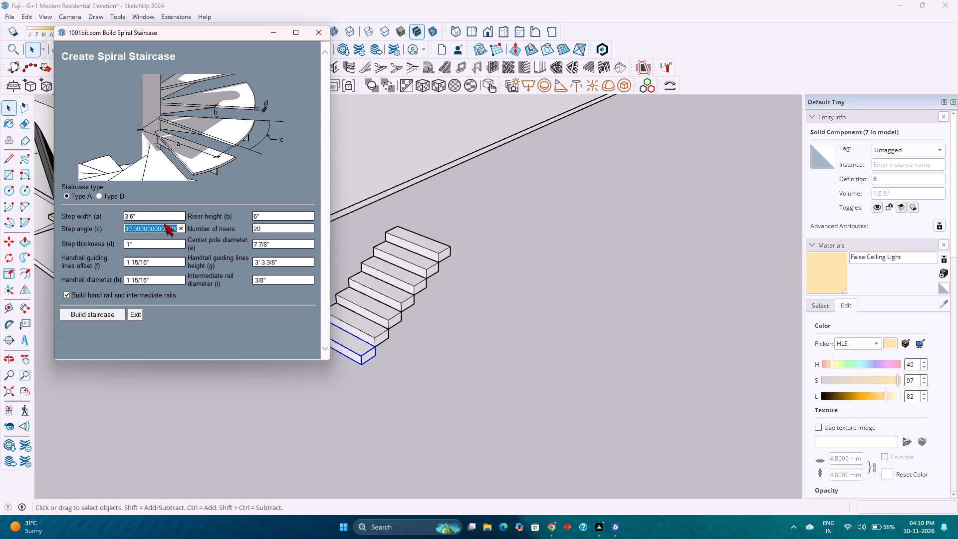
{"action": "key", "text": "6"}
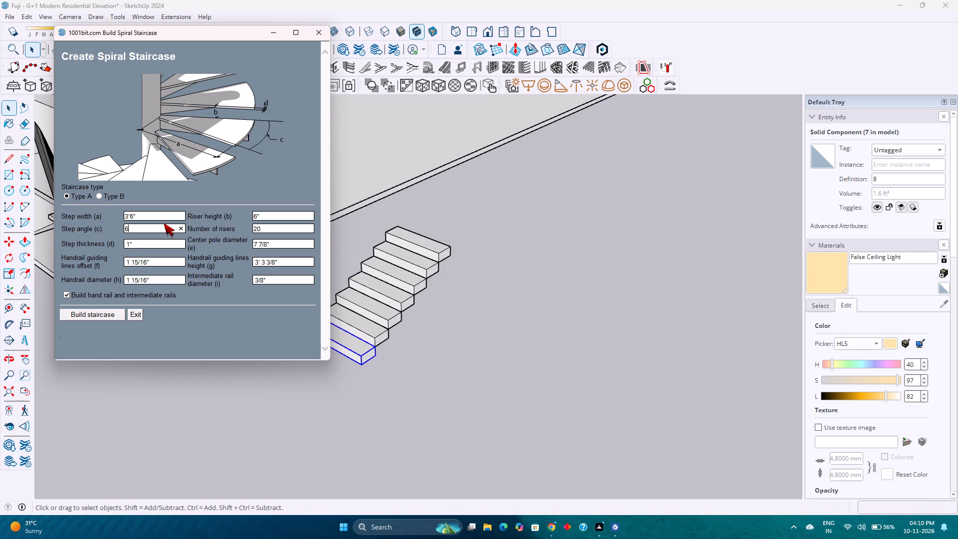
{"action": "key", "text": "BackSpace"}
{"action": "type", "text": "45"}
{"action": "key", "text": "Return"}
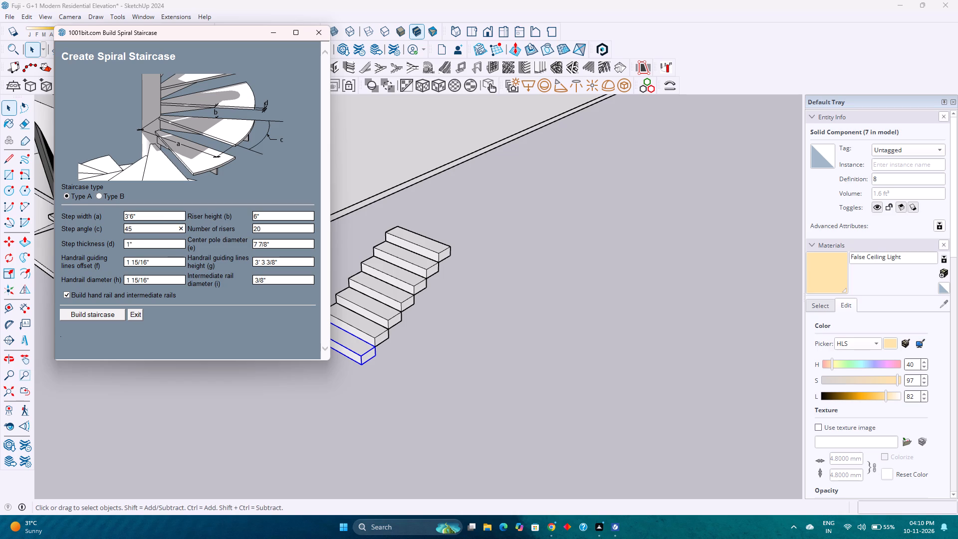
{"action": "left_click", "coordinate": [167, 241]}
{"action": "key", "text": "3"}
{"action": "key", "text": "shift+quotedbl"}
{"action": "key", "text": "Return"}
Set the spiral staircase's center pole diameter to 8".
{"action": "left_click", "coordinate": [291, 248]}
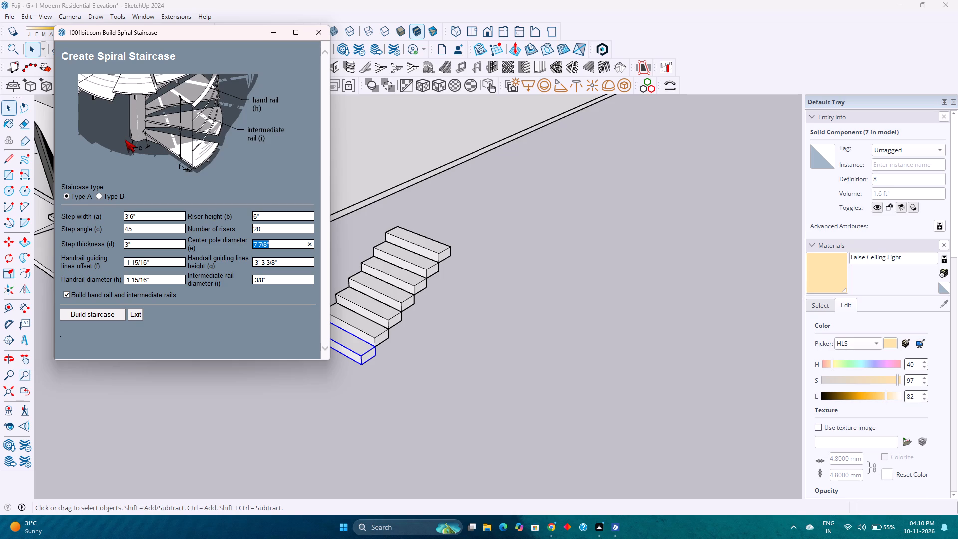
{"action": "key", "text": "8"}
{"action": "key", "text": "shift+quotedbl"}
{"action": "key", "text": "Return"}
Set the handrail guiding lines offset to 3" and the handrail guiding lines height to 3'5".
{"action": "left_click", "coordinate": [157, 260]}
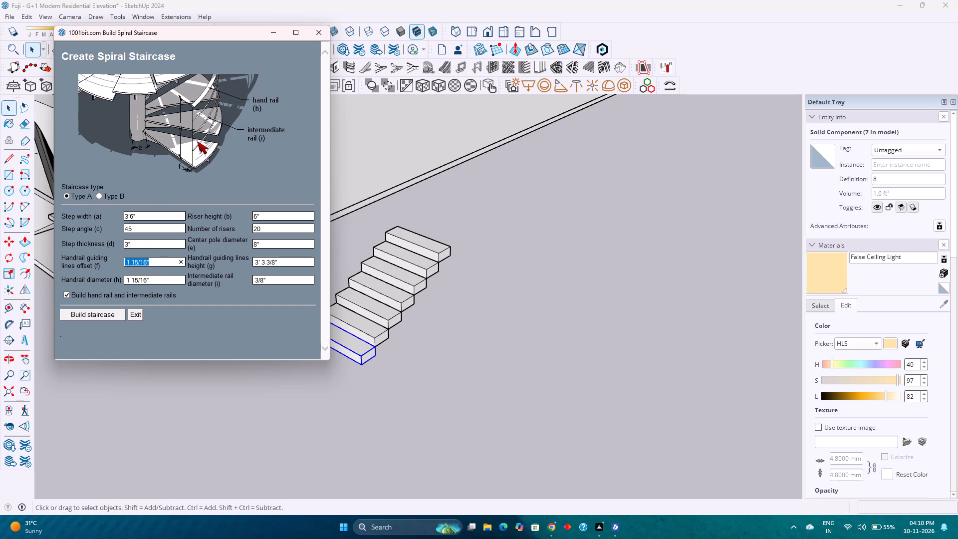
{"action": "scroll", "coordinate": [197, 141], "scroll_direction": "up", "scroll_amount": 17}
{"action": "type", "text": "3\""}
{"action": "key", "text": "Return"}
{"action": "left_click", "coordinate": [294, 263]}
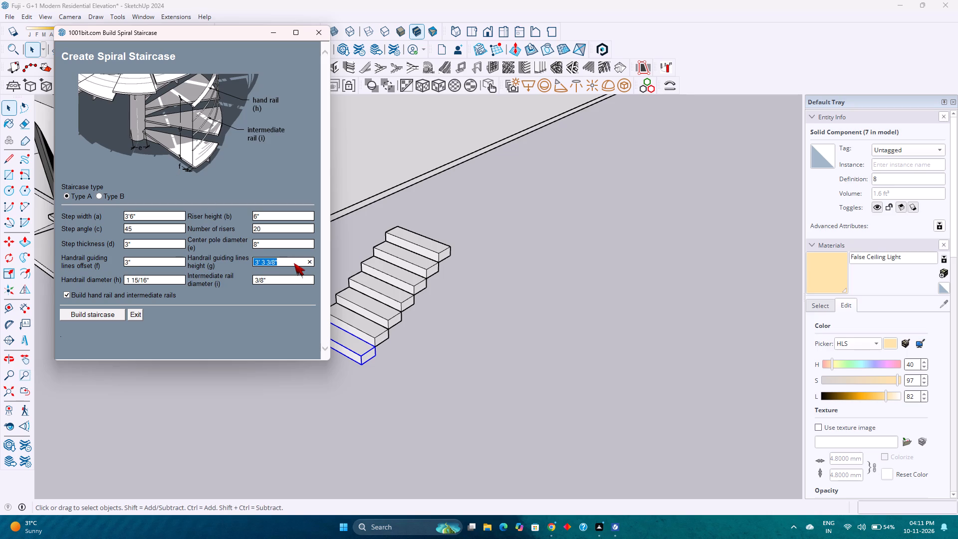
{"action": "type", "text": "3'5"}
{"action": "key", "text": "shift+quotedbl"}
{"action": "key", "text": "Return"}
Set the handrail diameter to 1" and the intermediate rail diameter to 0.25".
{"action": "left_click", "coordinate": [159, 281]}
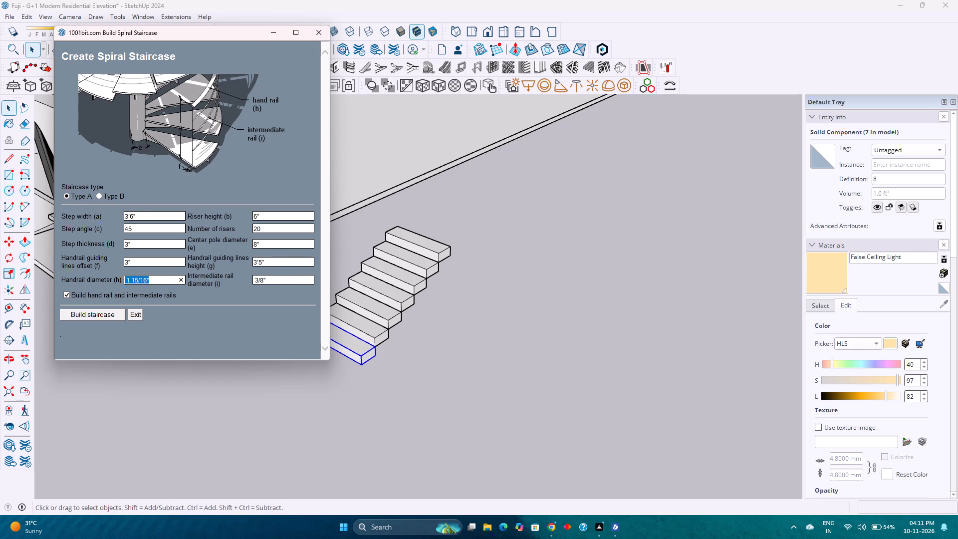
{"action": "left_click", "coordinate": [285, 262]}
{"action": "left_click", "coordinate": [162, 280]}
{"action": "key", "text": "1"}
{"action": "key", "text": "Return"}
{"action": "key", "text": "shift+quotedbl"}
{"action": "key", "text": "Return"}
{"action": "left_click", "coordinate": [286, 278]}
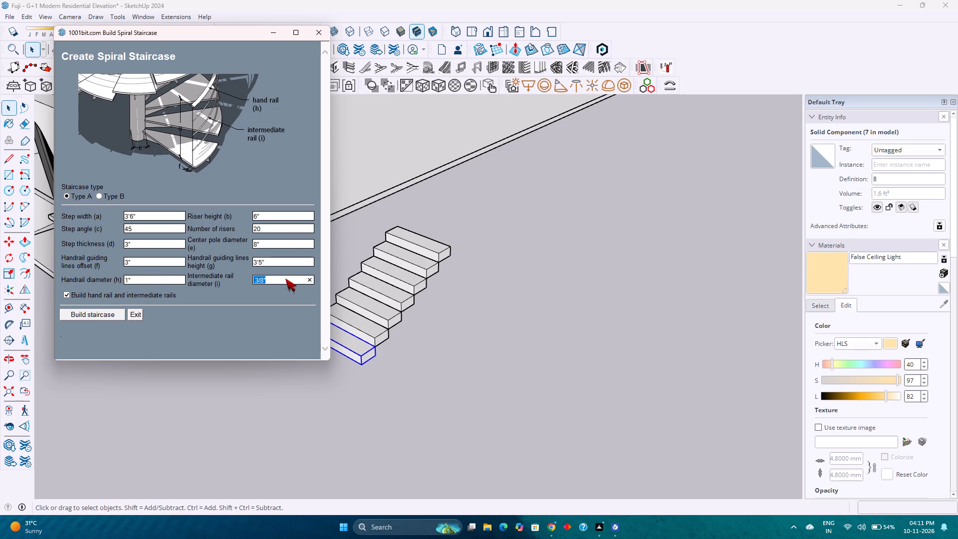
{"action": "type", "text": "0.25\""}
{"action": "key", "text": "Return"}
Build the spiral staircase with its center basepoint on the open ground beside the lowest step of the straight stair flight.
{"action": "left_click", "coordinate": [100, 315]}
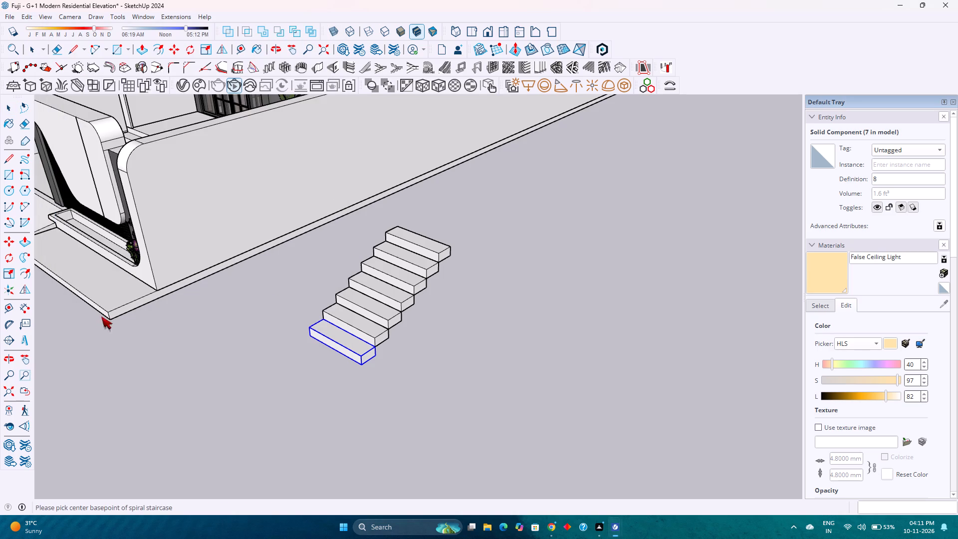
{"action": "scroll", "coordinate": [446, 375], "scroll_direction": "down", "scroll_amount": 10}
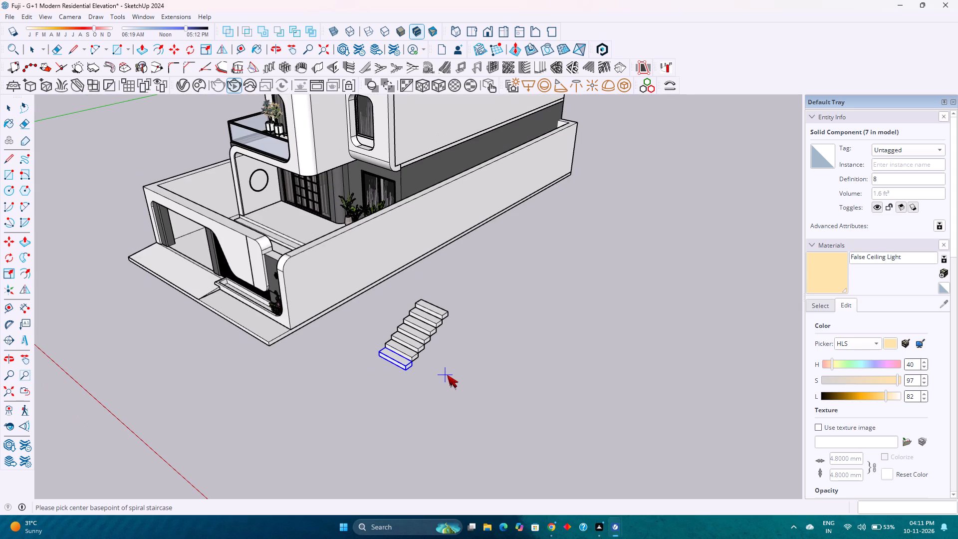
{"action": "left_click", "coordinate": [450, 378]}
{"action": "scroll", "coordinate": [454, 327], "scroll_direction": "down", "scroll_amount": 4}
{"action": "scroll", "coordinate": [454, 327], "scroll_direction": "up", "scroll_amount": 3}
{"action": "left_click", "coordinate": [717, 58]}
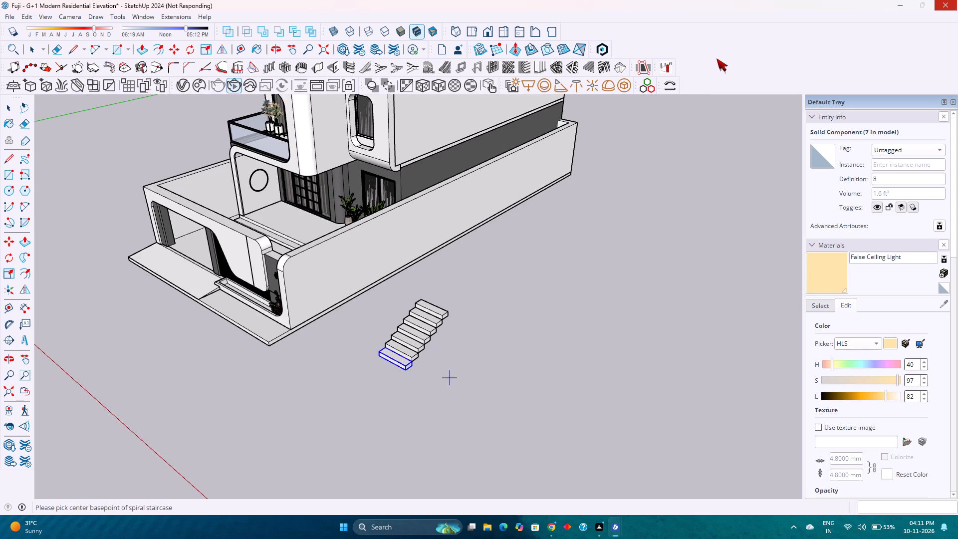
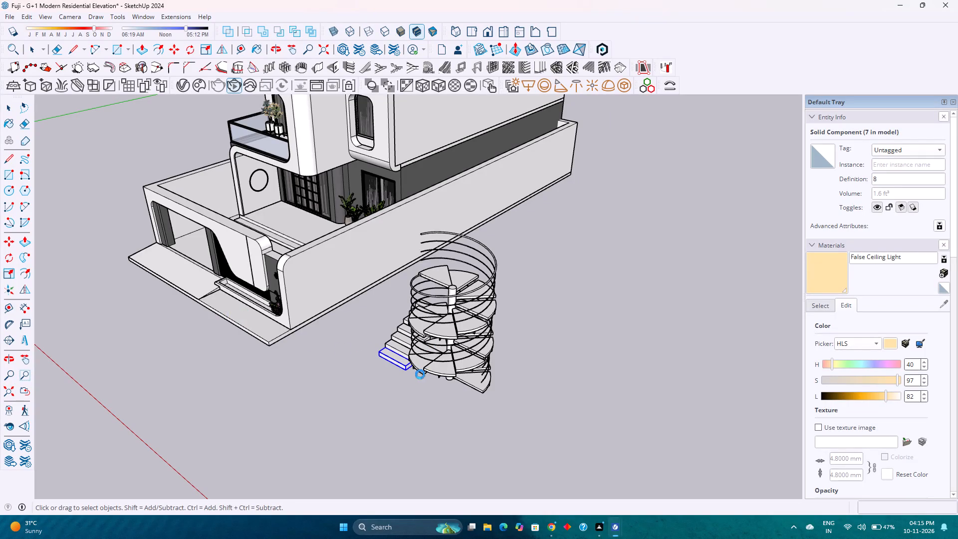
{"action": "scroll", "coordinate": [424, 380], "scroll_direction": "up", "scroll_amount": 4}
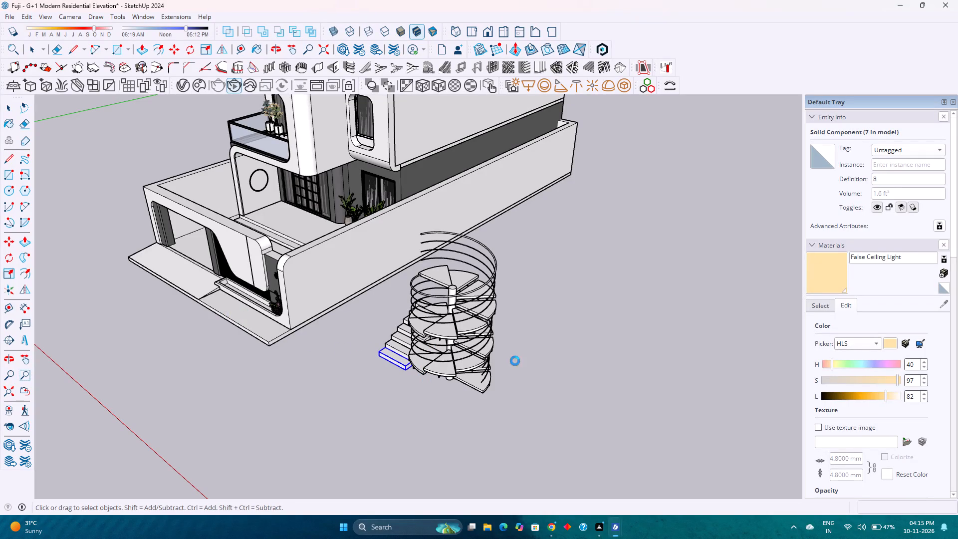
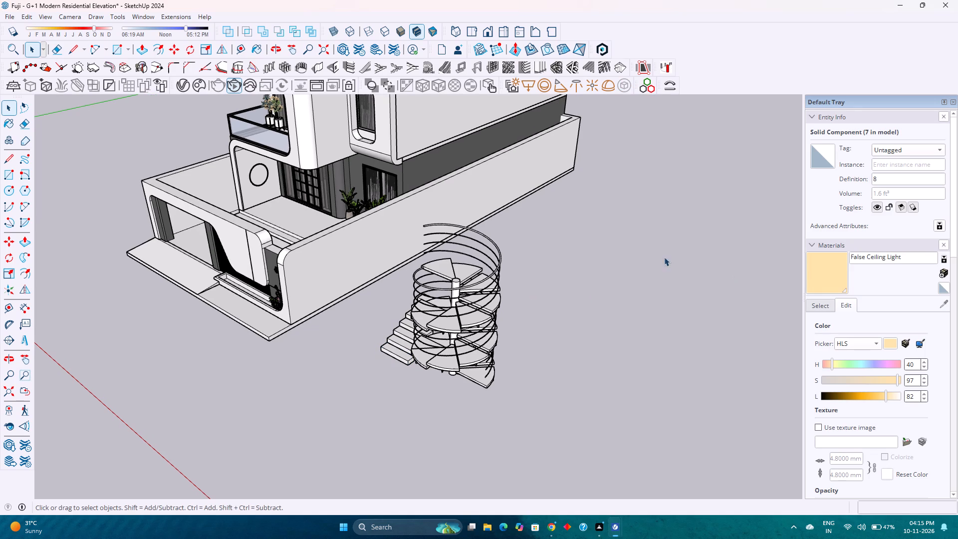
Examine the spiral staircase's treads, central column and helical railing, and the straight flight beside it, from all around.
{"action": "scroll", "coordinate": [441, 344], "scroll_direction": "up", "scroll_amount": 4}
{"action": "scroll", "coordinate": [441, 344], "scroll_direction": "down", "scroll_amount": 5}
{"action": "scroll", "coordinate": [441, 344], "scroll_direction": "up", "scroll_amount": 7}
{"action": "middle_click_drag", "start_coordinate": [446, 345], "coordinate": [653, 276]}
{"action": "middle_click", "coordinate": [653, 276]}
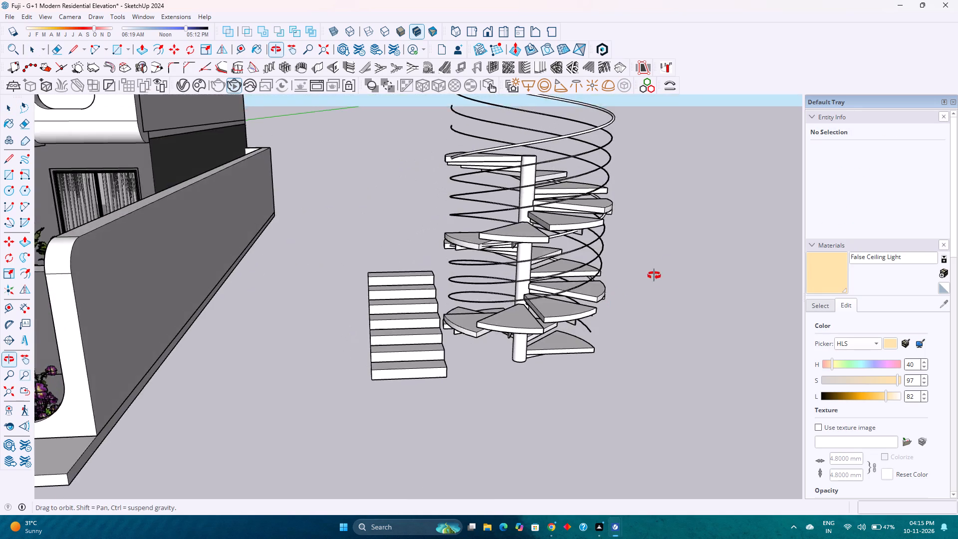
{"action": "scroll", "coordinate": [609, 267], "scroll_direction": "up", "scroll_amount": 4}
{"action": "scroll", "coordinate": [546, 298], "scroll_direction": "up", "scroll_amount": 3}
{"action": "middle_click_drag", "start_coordinate": [546, 339], "coordinate": [406, 271]}
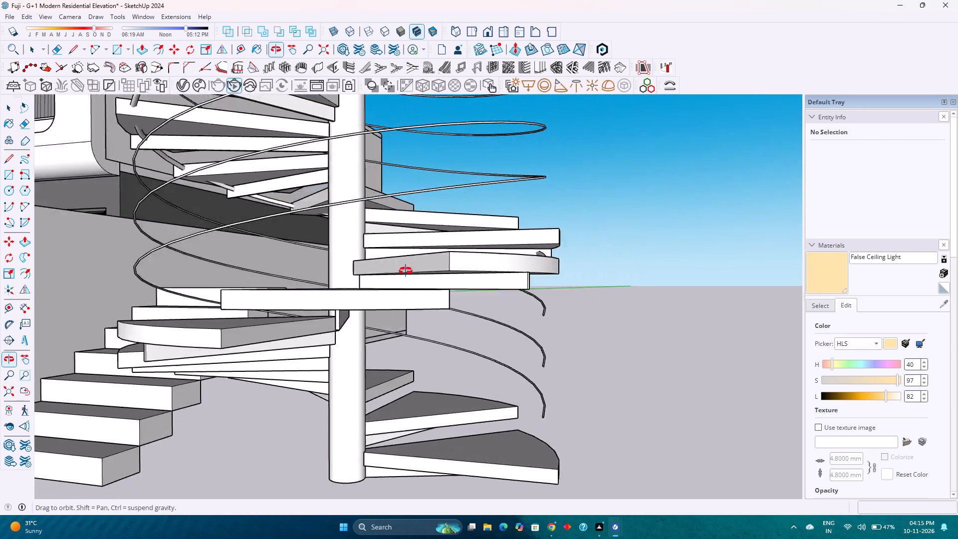
{"action": "middle_click_drag", "start_coordinate": [406, 271], "coordinate": [596, 209]}
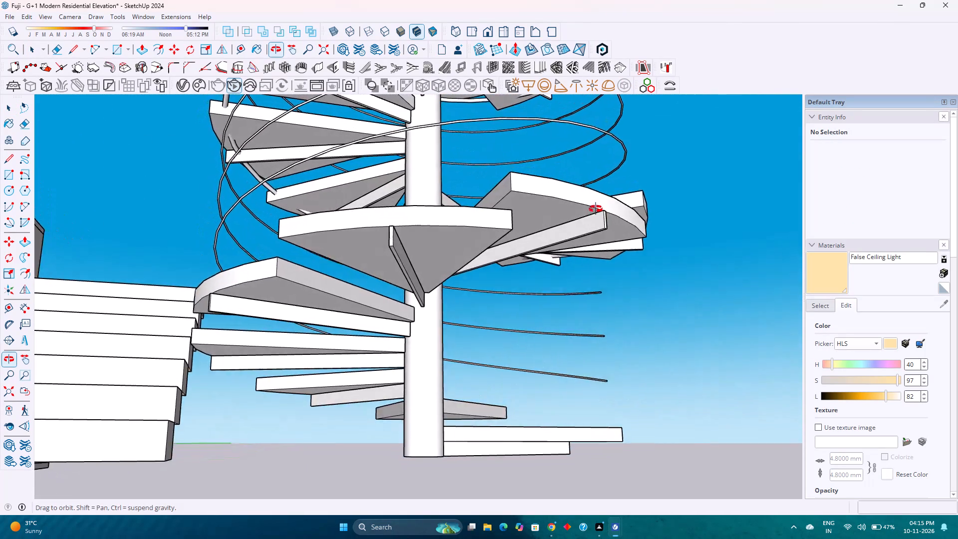
{"action": "middle_click_drag", "start_coordinate": [596, 209], "coordinate": [145, 325]}
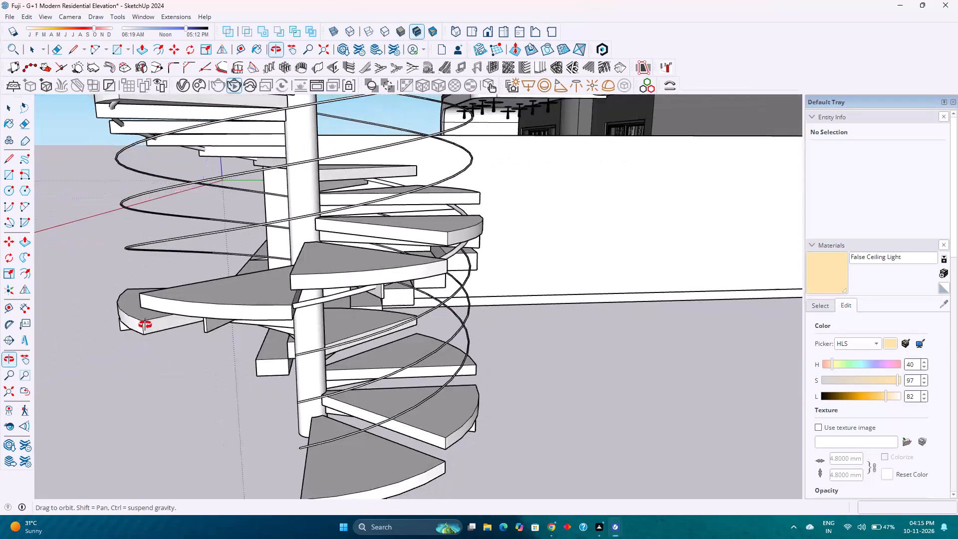
{"action": "middle_click_drag", "start_coordinate": [145, 325], "coordinate": [235, 306]}
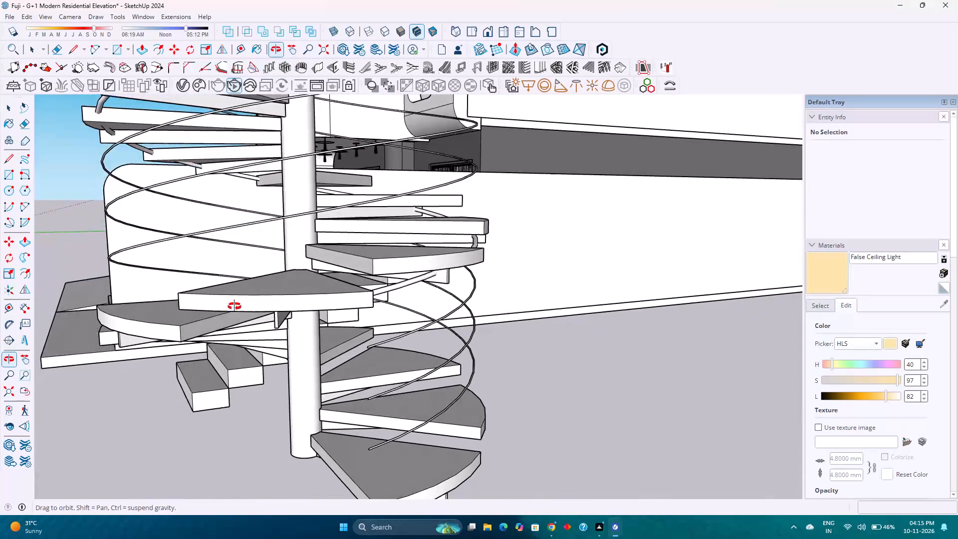
{"action": "middle_click_drag", "start_coordinate": [235, 306], "coordinate": [422, 331]}
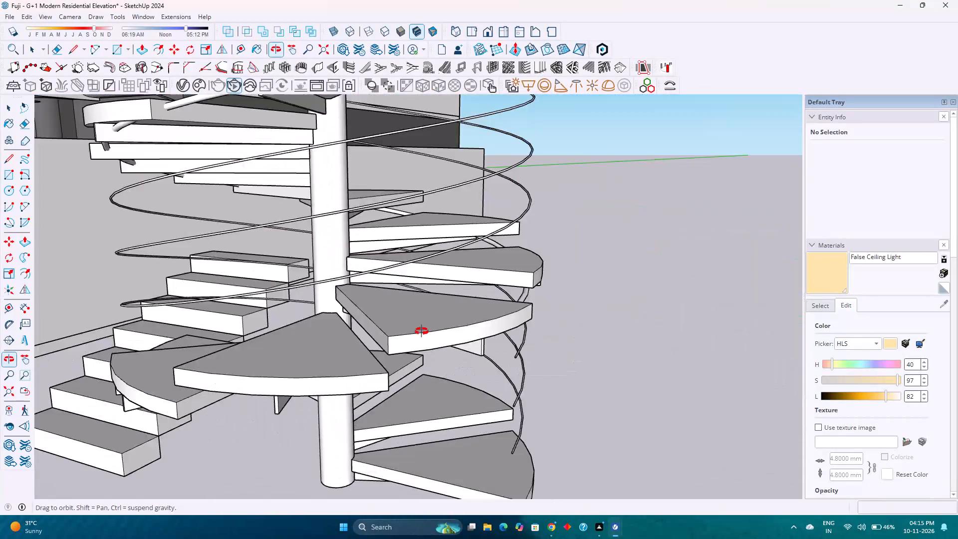
{"action": "middle_click_drag", "start_coordinate": [422, 331], "coordinate": [467, 310]}
{"action": "middle_click", "coordinate": [467, 310]}
{"action": "scroll", "coordinate": [467, 312], "scroll_direction": "down", "scroll_amount": 7}
{"action": "middle_click_drag", "start_coordinate": [508, 292], "coordinate": [636, 420]}
{"action": "scroll", "coordinate": [509, 323], "scroll_direction": "down", "scroll_amount": 4}
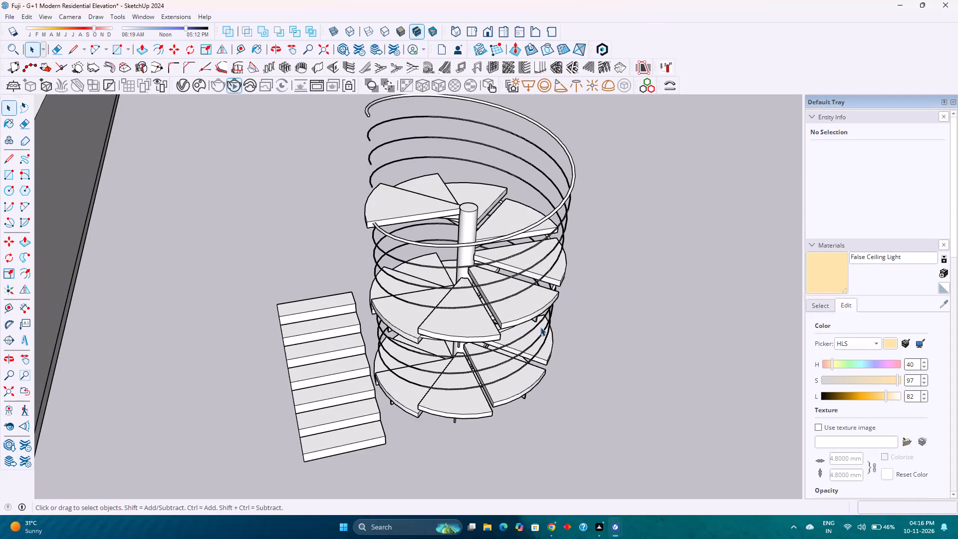
{"action": "middle_click_drag", "start_coordinate": [540, 327], "coordinate": [289, 240]}
{"action": "middle_click_drag", "start_coordinate": [293, 239], "coordinate": [322, 234]}
{"action": "middle_click_drag", "start_coordinate": [359, 231], "coordinate": [381, 230]}
{"action": "middle_click_drag", "start_coordinate": [481, 248], "coordinate": [503, 258]}
{"action": "middle_click_drag", "start_coordinate": [503, 258], "coordinate": [551, 276]}
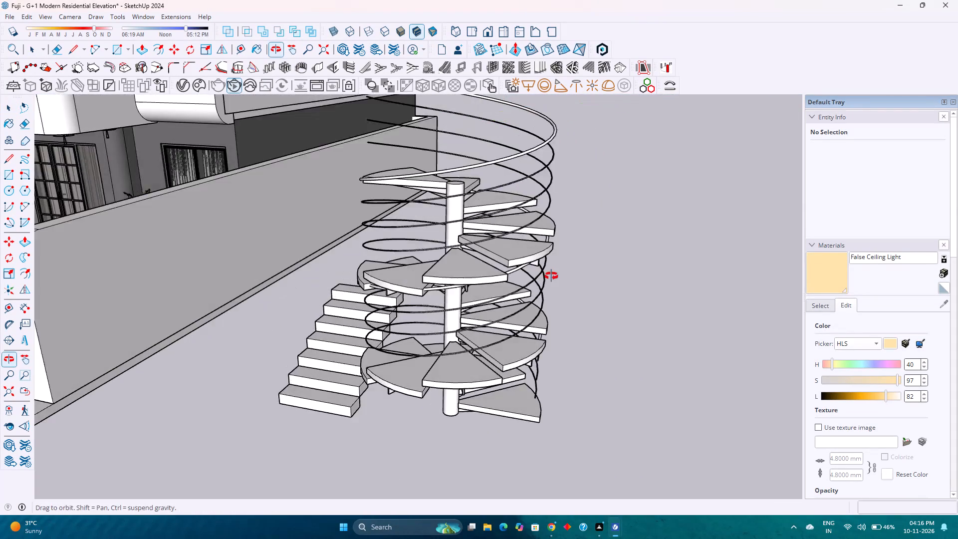
{"action": "middle_click_drag", "start_coordinate": [551, 276], "coordinate": [553, 276]}
{"action": "scroll", "coordinate": [485, 251], "scroll_direction": "down", "scroll_amount": 4}
{"action": "middle_click_drag", "start_coordinate": [465, 241], "coordinate": [480, 281]}
{"action": "middle_click_drag", "start_coordinate": [502, 317], "coordinate": [517, 334]}
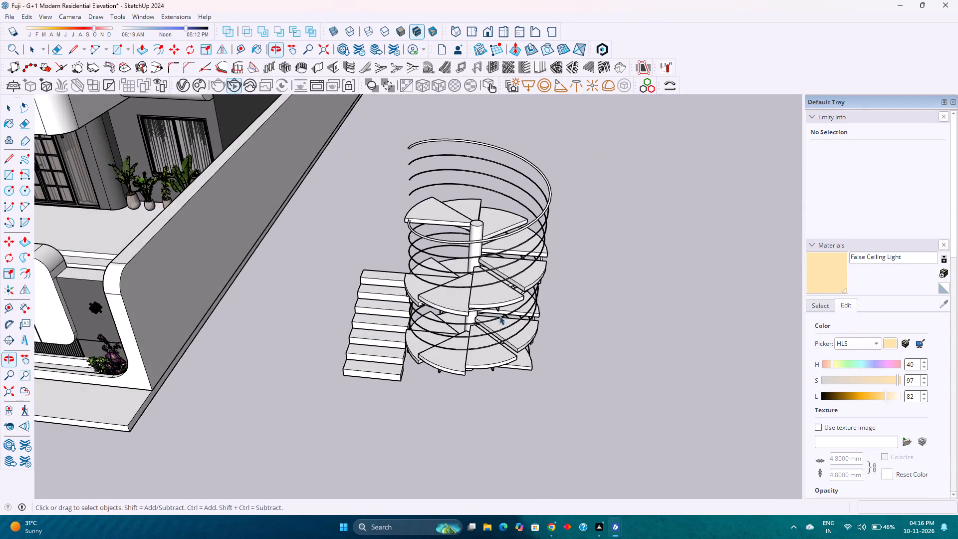
{"action": "scroll", "coordinate": [486, 297], "scroll_direction": "down", "scroll_amount": 3}
{"action": "middle_click_drag", "start_coordinate": [481, 313], "coordinate": [353, 231]}
{"action": "middle_click_drag", "start_coordinate": [348, 227], "coordinate": [342, 222]}
{"action": "scroll", "coordinate": [465, 311], "scroll_direction": "up", "scroll_amount": 4}
{"action": "middle_click_drag", "start_coordinate": [462, 310], "coordinate": [405, 273]}
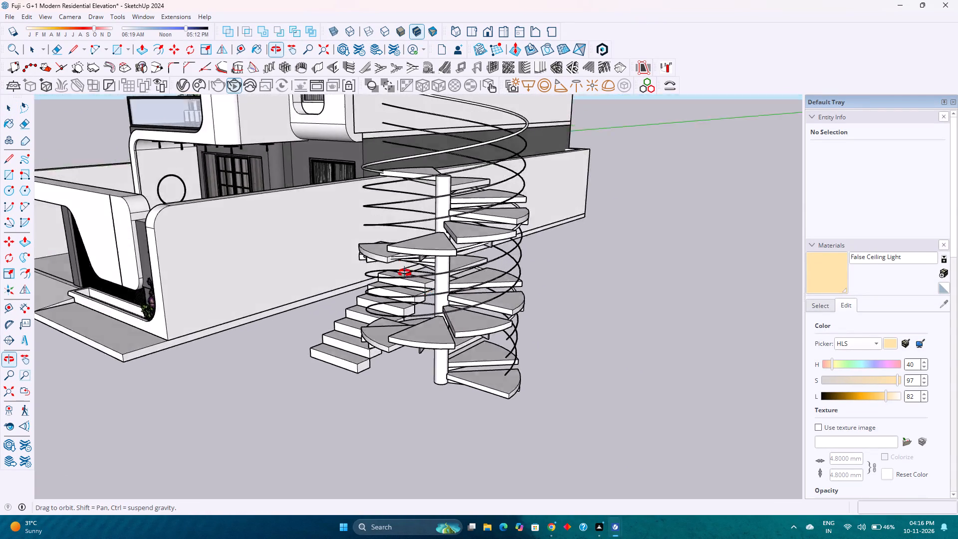
{"action": "middle_click_drag", "start_coordinate": [405, 273], "coordinate": [349, 234]}
{"action": "middle_click_drag", "start_coordinate": [347, 233], "coordinate": [271, 228]}
{"action": "middle_click_drag", "start_coordinate": [271, 228], "coordinate": [261, 231]}
{"action": "middle_click_drag", "start_coordinate": [257, 234], "coordinate": [215, 290]}
Delete the spiral staircase group standing beside the straight flight of steps.
{"action": "left_click", "coordinate": [404, 311]}
{"action": "scroll", "coordinate": [370, 315], "scroll_direction": "up", "scroll_amount": 2}
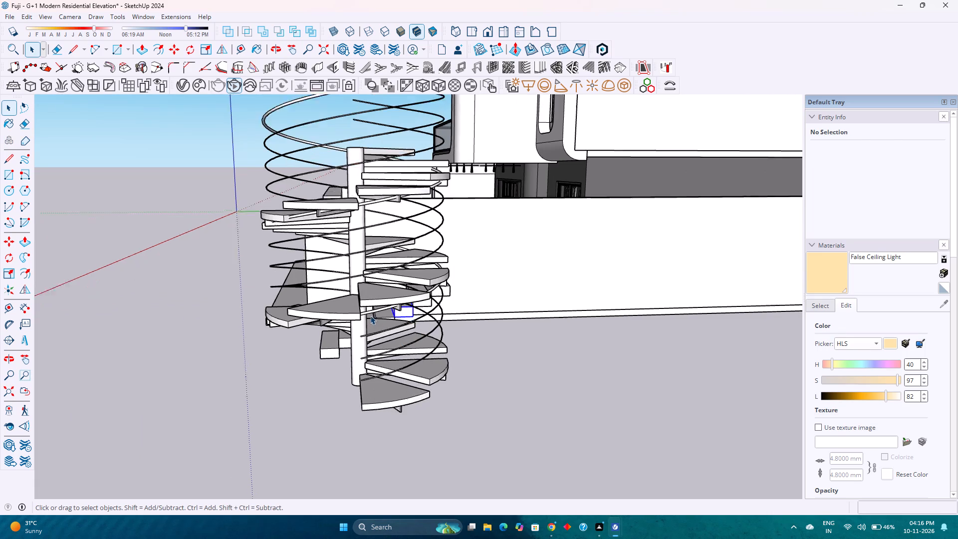
{"action": "middle_click_drag", "start_coordinate": [357, 316], "coordinate": [660, 318]}
{"action": "left_click", "coordinate": [552, 314]}
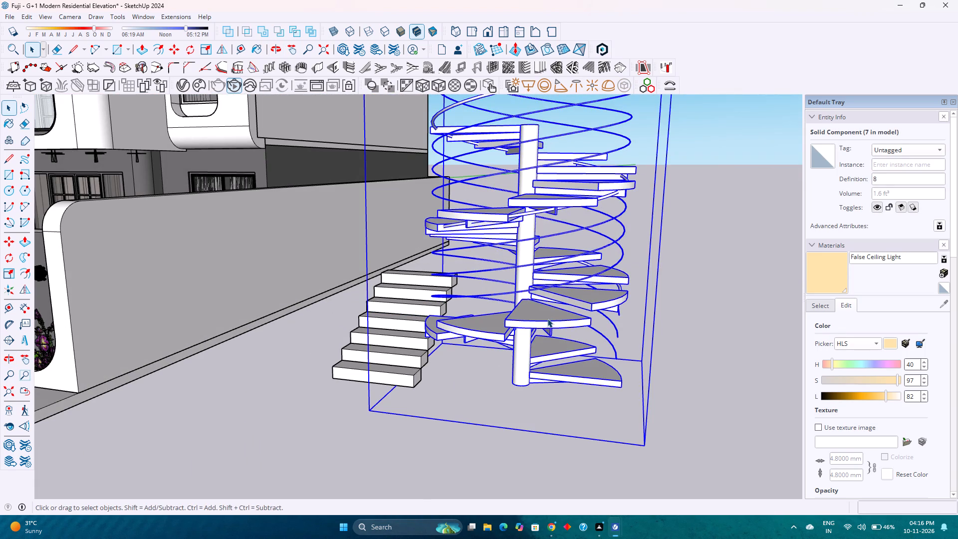
{"action": "key", "text": "Delete"}
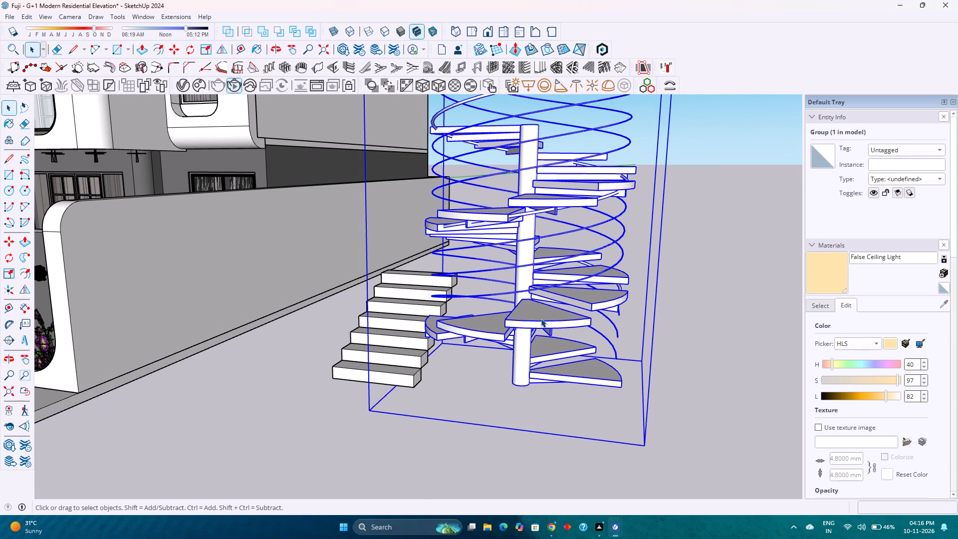
{"action": "scroll", "coordinate": [531, 315], "scroll_direction": "down", "scroll_amount": 1}
{"action": "double_click", "coordinate": [536, 318]}
{"action": "left_click", "coordinate": [354, 243]}
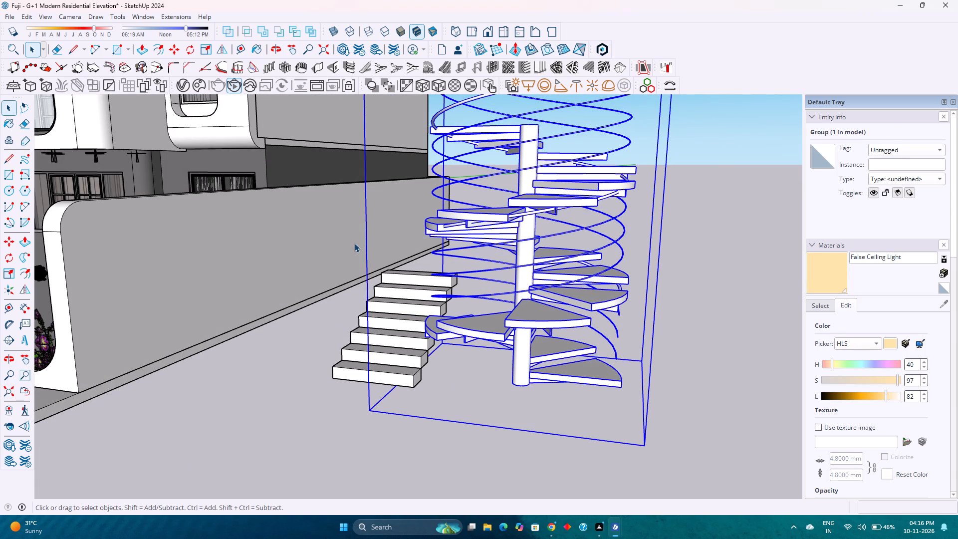
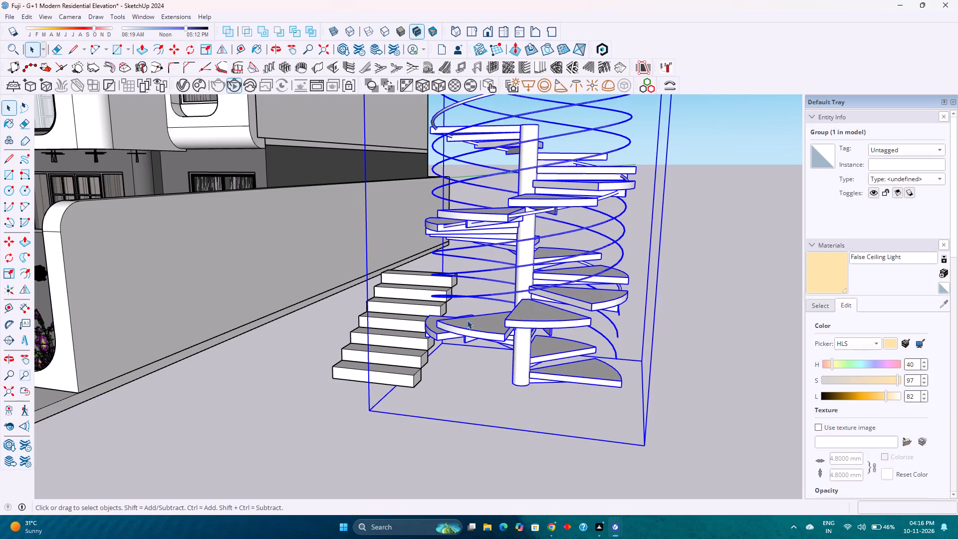
Delete the straight flight of seven step components standing beside the house.
{"action": "scroll", "coordinate": [242, 306], "scroll_direction": "down", "scroll_amount": 4}
{"action": "scroll", "coordinate": [242, 306], "scroll_direction": "up", "scroll_amount": 3}
{"action": "scroll", "coordinate": [242, 306], "scroll_direction": "down", "scroll_amount": 3}
{"action": "scroll", "coordinate": [242, 306], "scroll_direction": "up", "scroll_amount": 3}
{"action": "left_click", "coordinate": [475, 385]}
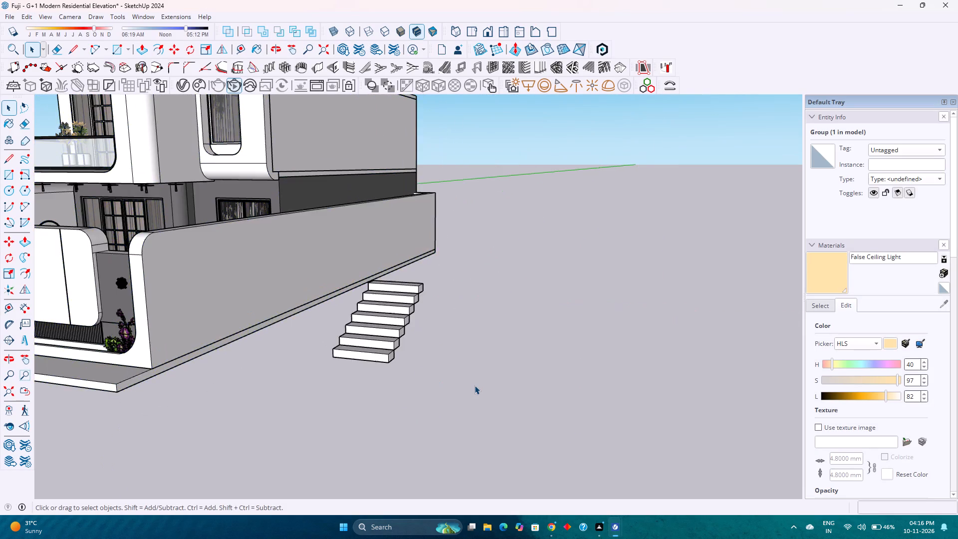
{"action": "scroll", "coordinate": [475, 385], "scroll_direction": "down", "scroll_amount": 12}
{"action": "middle_click_drag", "start_coordinate": [515, 391], "coordinate": [202, 378]}
{"action": "middle_click_drag", "start_coordinate": [174, 356], "coordinate": [712, 177]}
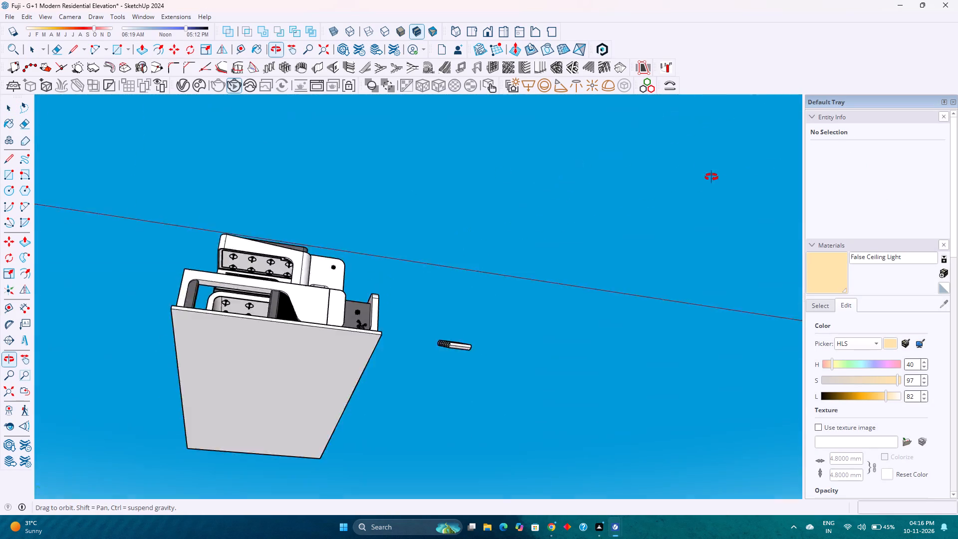
{"action": "middle_click_drag", "start_coordinate": [712, 177], "coordinate": [732, 351]}
{"action": "middle_click", "coordinate": [602, 375]}
{"action": "scroll", "coordinate": [495, 366], "scroll_direction": "up", "scroll_amount": 6}
{"action": "middle_click_drag", "start_coordinate": [437, 365], "coordinate": [353, 359]}
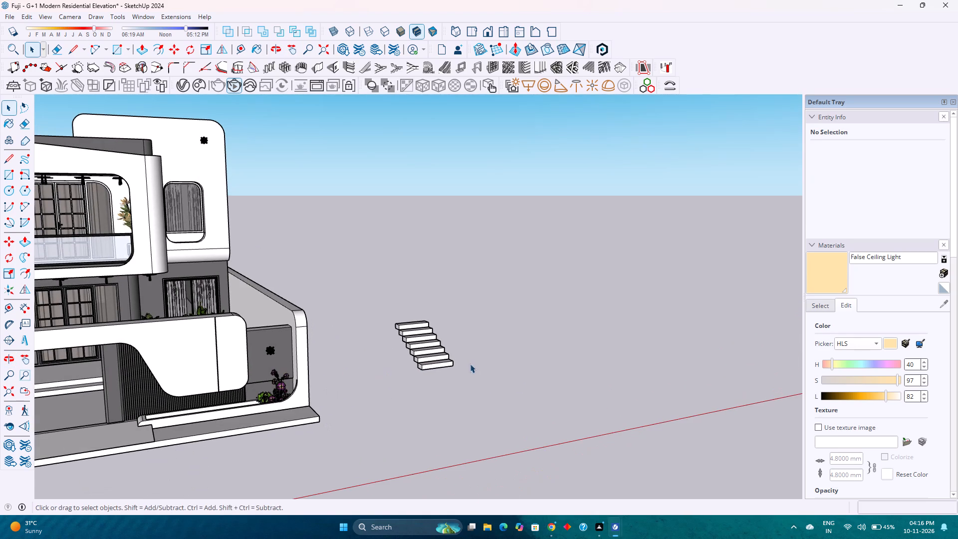
{"action": "left_click_drag", "start_coordinate": [466, 364], "coordinate": [380, 308]}
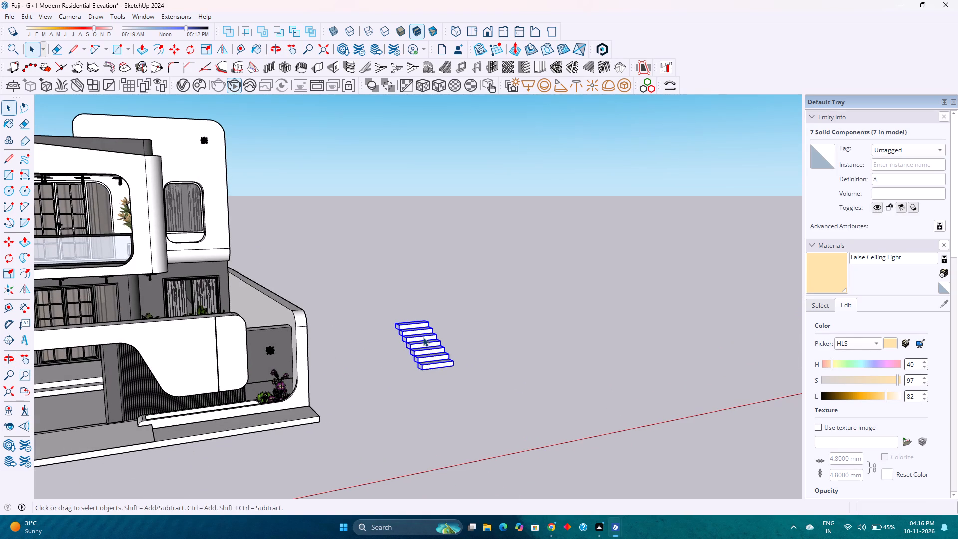
{"action": "key", "text": "Delete"}
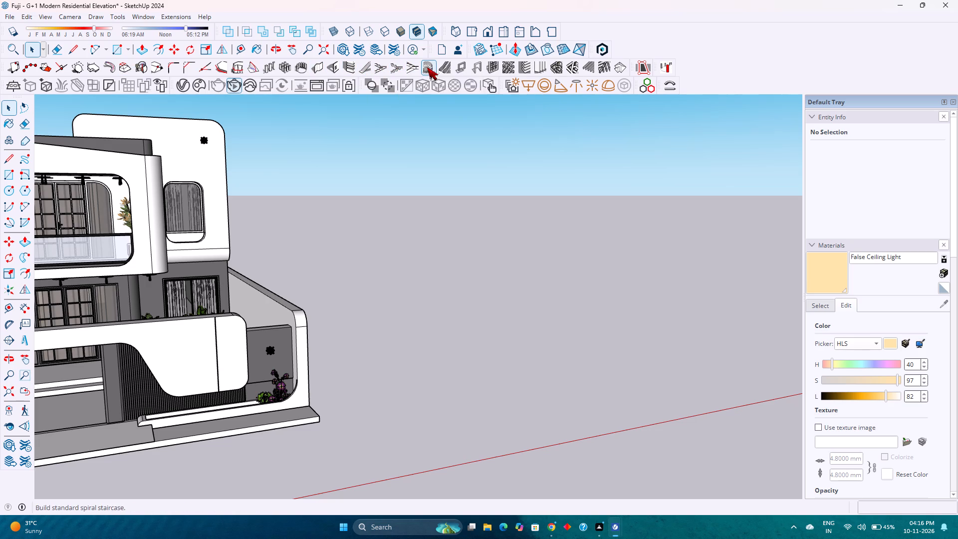
Set up a 1001bit escalator with 4' step width, 6" side panel thickness and a specified floor-to-floor height of 12'.
{"action": "left_click", "coordinate": [448, 65]}
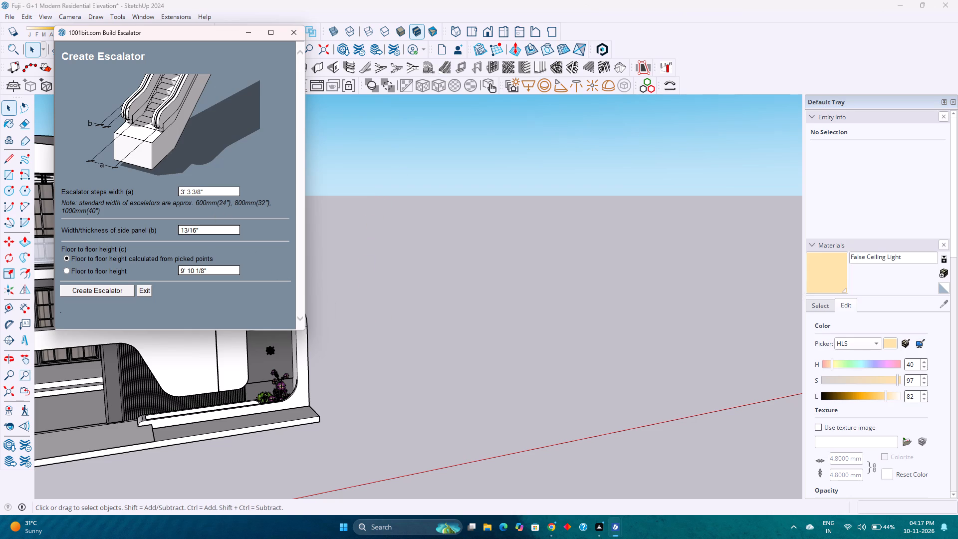
{"action": "left_click_drag", "start_coordinate": [214, 195], "coordinate": [172, 194]}
{"action": "type", "text": "4'"}
{"action": "key", "text": "Return"}
{"action": "left_click", "coordinate": [202, 230]}
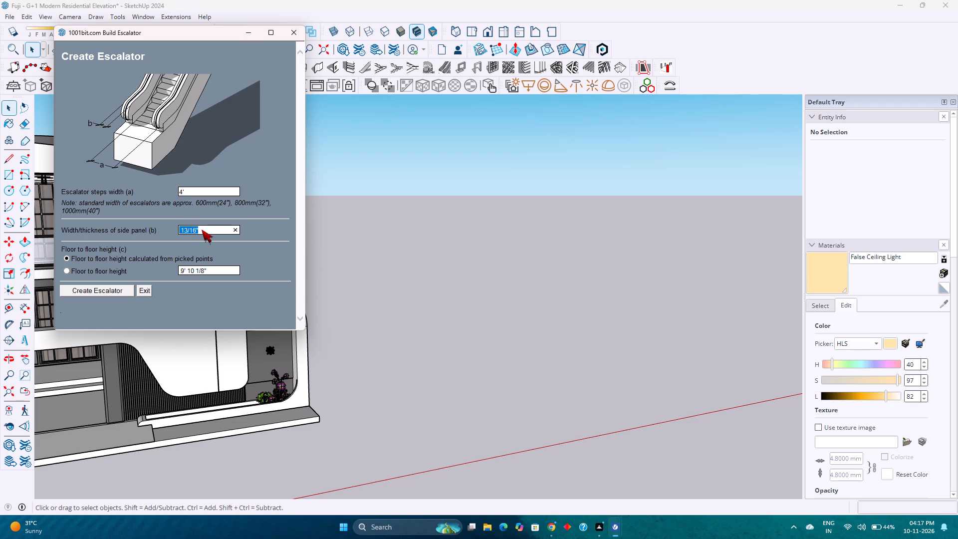
{"action": "type", "text": "6\""}
{"action": "key", "text": "Return"}
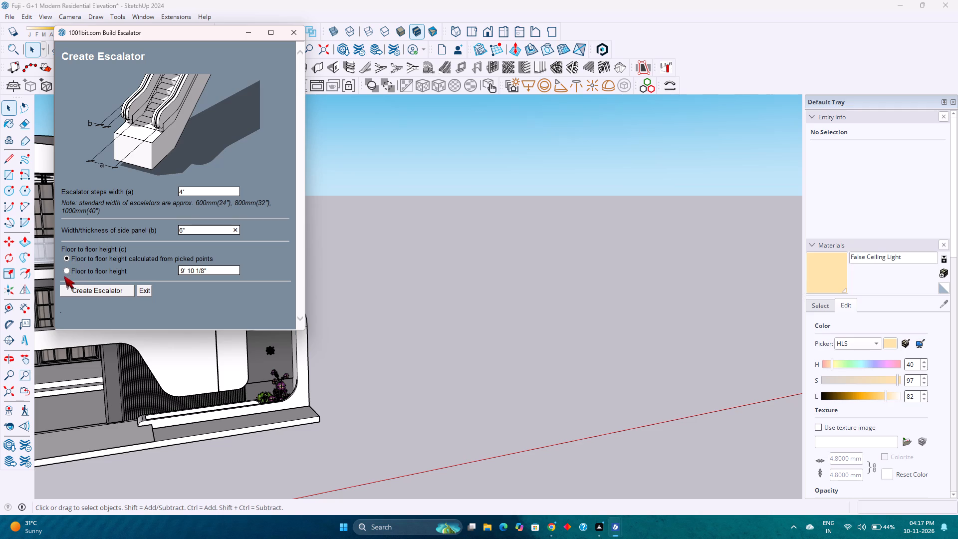
{"action": "left_click", "coordinate": [65, 269]}
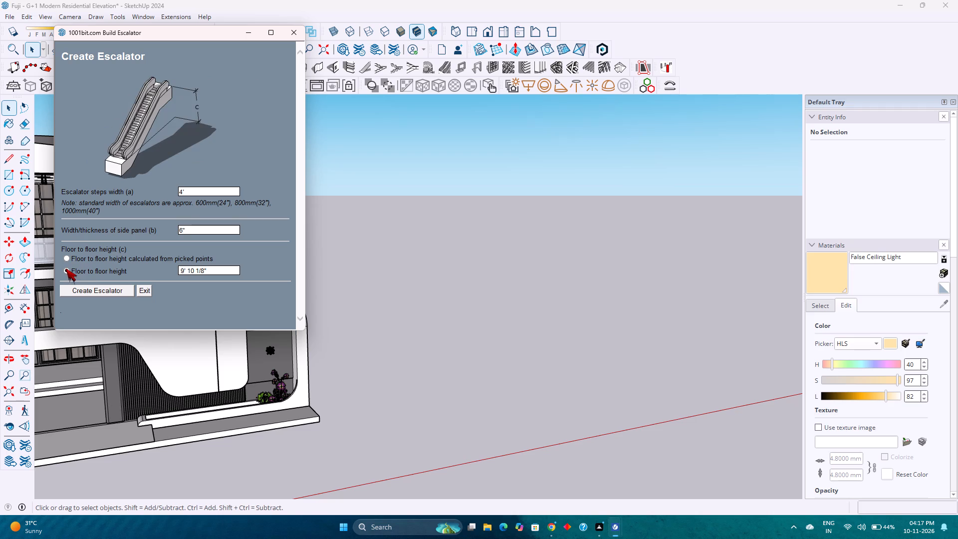
{"action": "left_click_drag", "start_coordinate": [222, 270], "coordinate": [151, 267]}
{"action": "type", "text": "12'"}
{"action": "key", "text": "Return"}
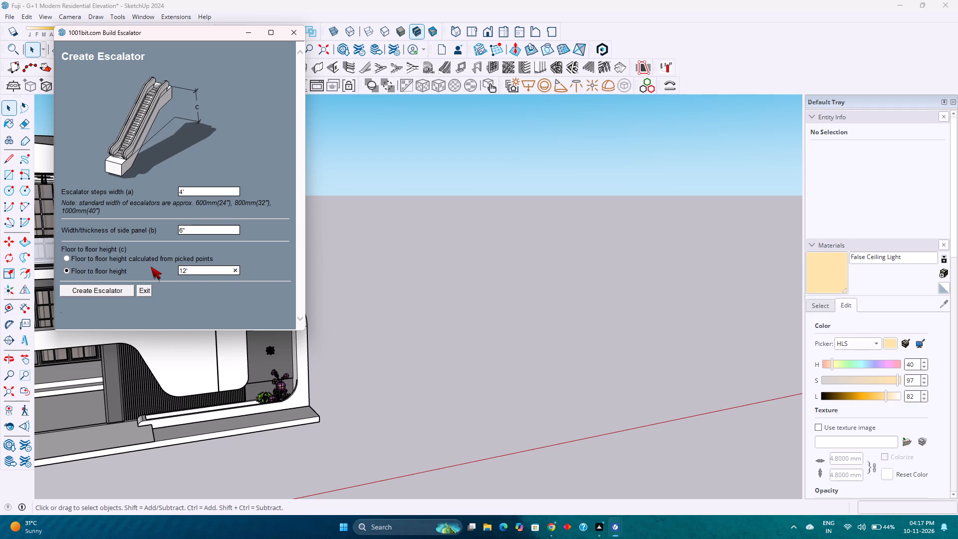
{"action": "left_click", "coordinate": [86, 293]}
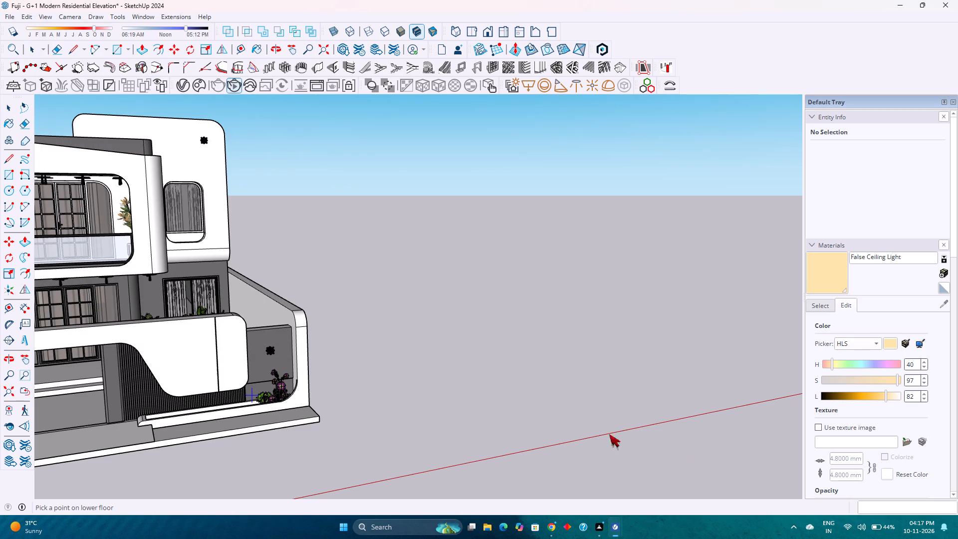
Place the escalator from a lower-floor point on the ground beside the house to the upper rear corner of its roof.
{"action": "left_click", "coordinate": [408, 374]}
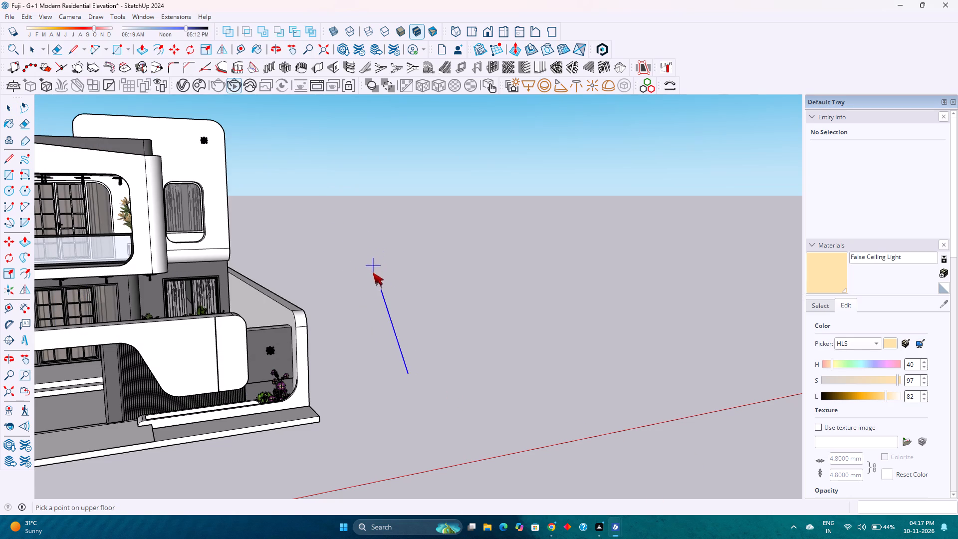
{"action": "scroll", "coordinate": [404, 298], "scroll_direction": "up", "scroll_amount": 2}
{"action": "middle_click_drag", "start_coordinate": [403, 294], "coordinate": [205, 337]}
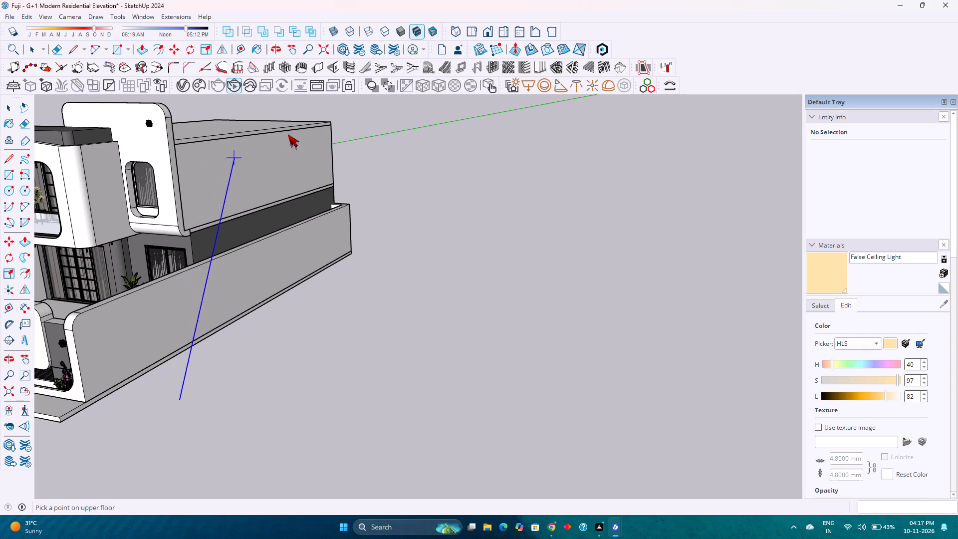
{"action": "left_click", "coordinate": [329, 122]}
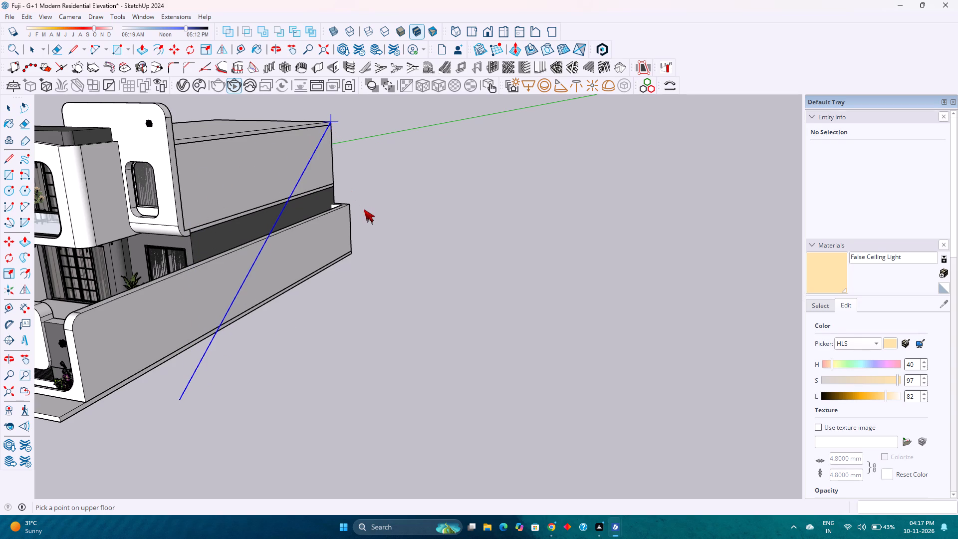
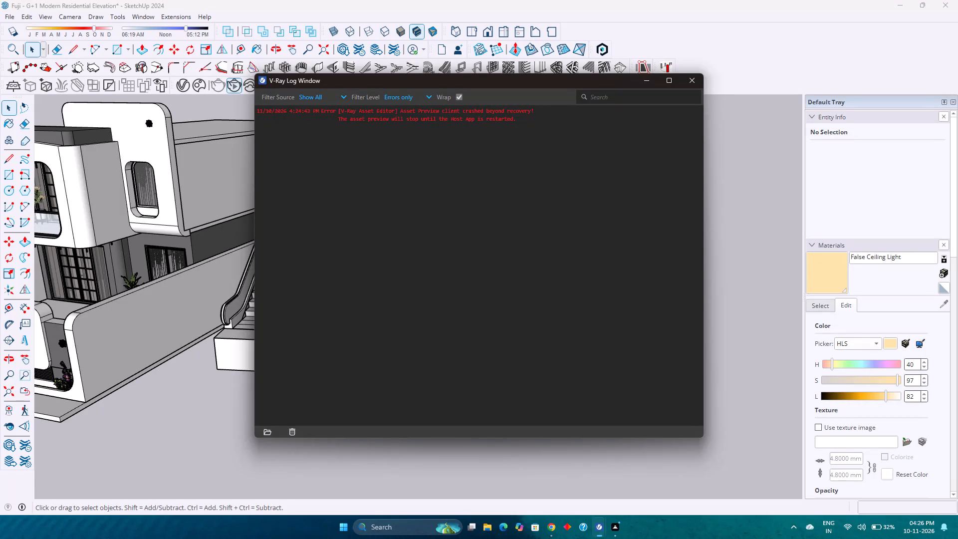
Close the V-Ray log window.
{"action": "left_click", "coordinate": [700, 80]}
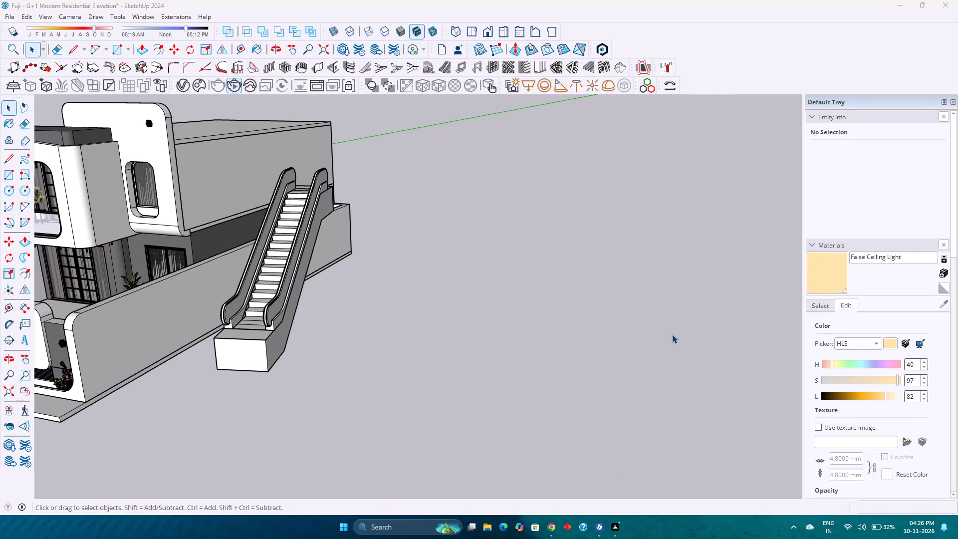
Delete the sample escalator standing beside the house.
{"action": "right_click_drag", "start_coordinate": [290, 110], "coordinate": [193, 226]}
{"action": "scroll", "coordinate": [280, 319], "scroll_direction": "down", "scroll_amount": 4}
{"action": "left_click", "coordinate": [474, 370]}
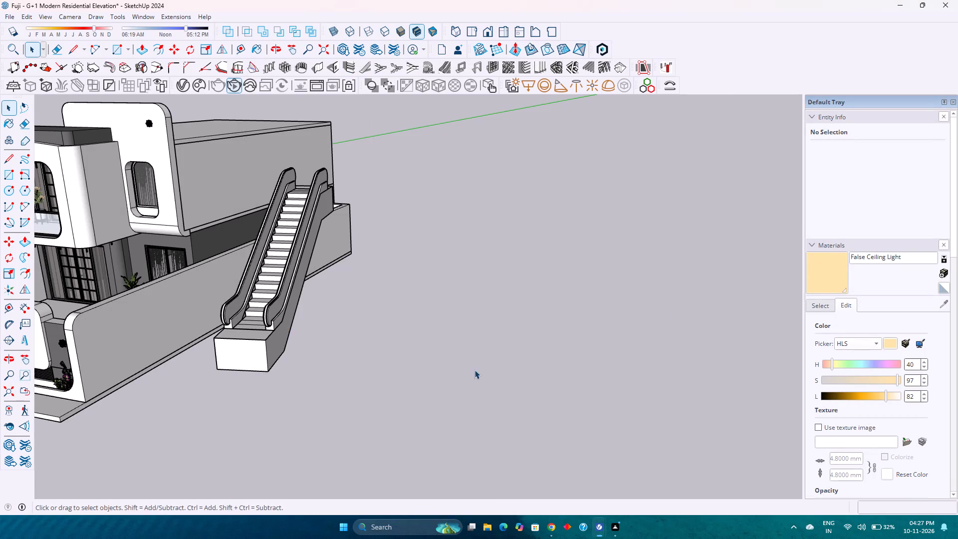
{"action": "scroll", "coordinate": [236, 317], "scroll_direction": "up", "scroll_amount": 3}
{"action": "middle_click_drag", "start_coordinate": [234, 317], "coordinate": [300, 367]}
{"action": "scroll", "coordinate": [300, 367], "scroll_direction": "down", "scroll_amount": 1}
{"action": "scroll", "coordinate": [293, 367], "scroll_direction": "up", "scroll_amount": 3}
{"action": "left_click", "coordinate": [294, 369]}
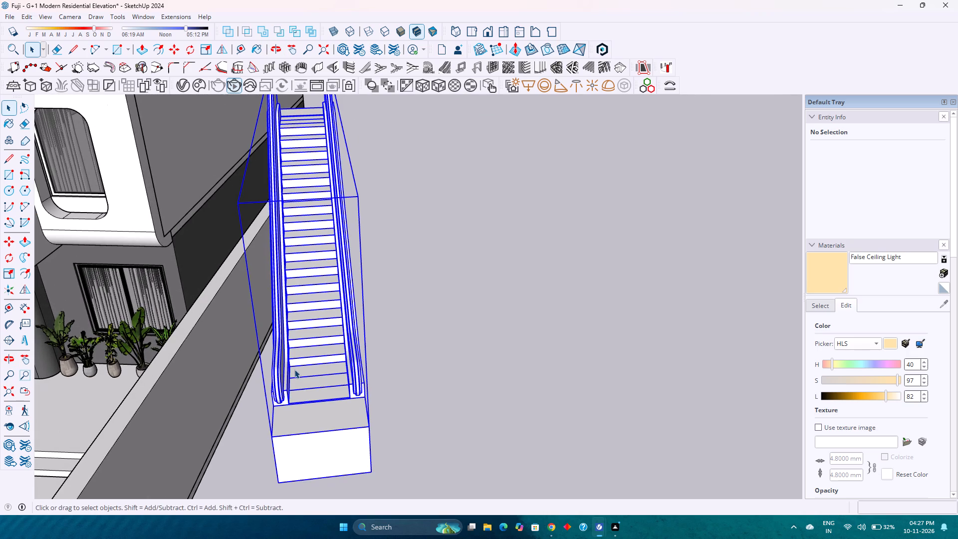
{"action": "key", "text": "Delete"}
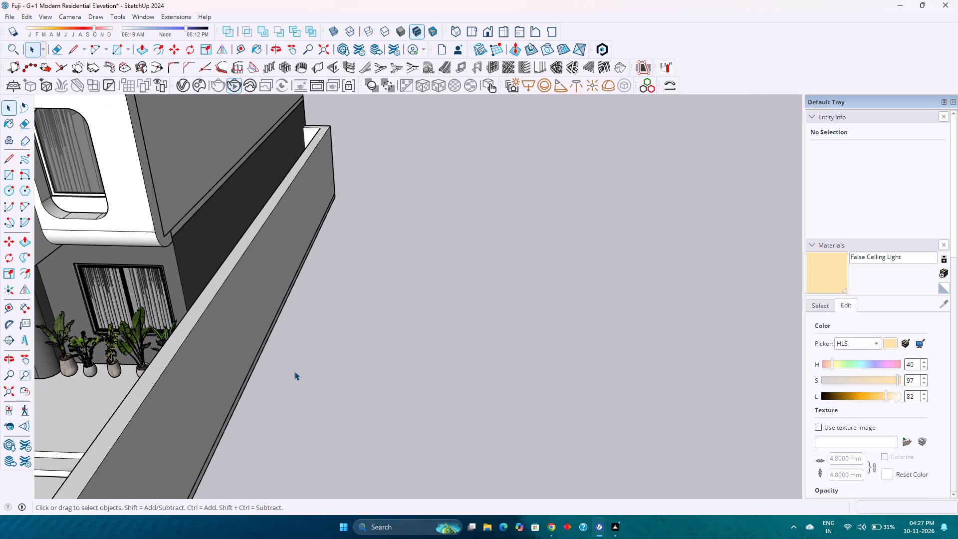
Examine the whole house from above, from its side and from the front.
{"action": "scroll", "coordinate": [298, 335], "scroll_direction": "down", "scroll_amount": 4}
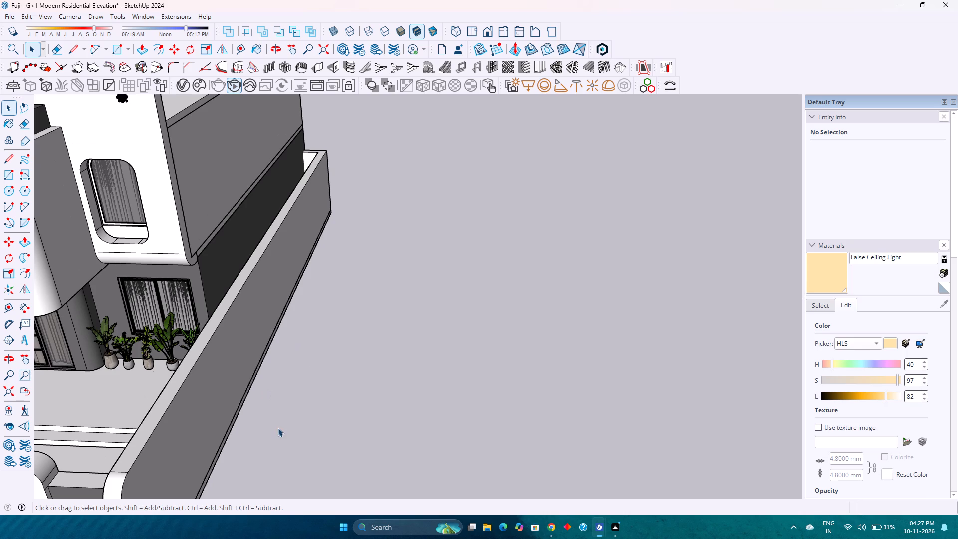
{"action": "scroll", "coordinate": [284, 276], "scroll_direction": "down", "scroll_amount": 9}
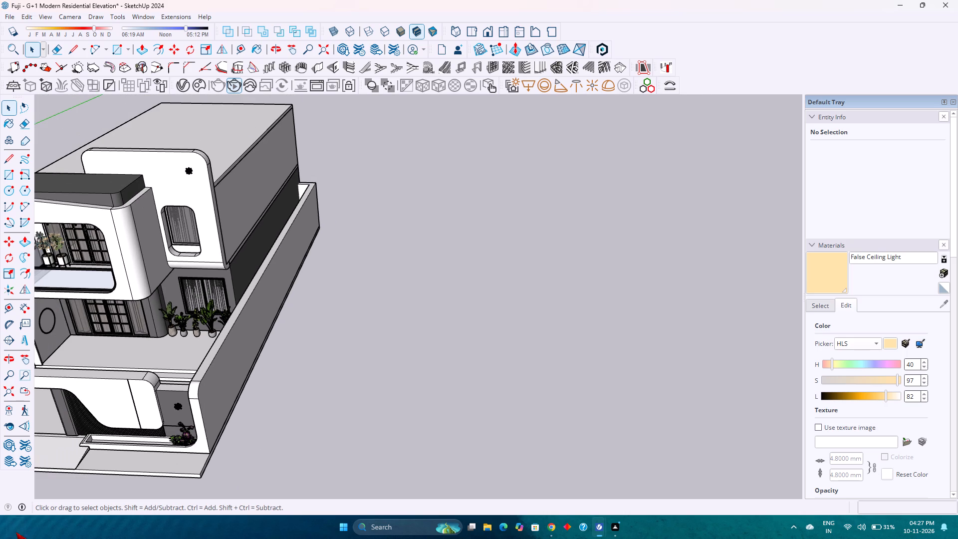
{"action": "scroll", "coordinate": [0, 415], "scroll_direction": "down", "scroll_amount": 9}
{"action": "scroll", "coordinate": [171, 309], "scroll_direction": "down", "scroll_amount": 1}
{"action": "middle_click_drag", "start_coordinate": [125, 329], "coordinate": [274, 242]}
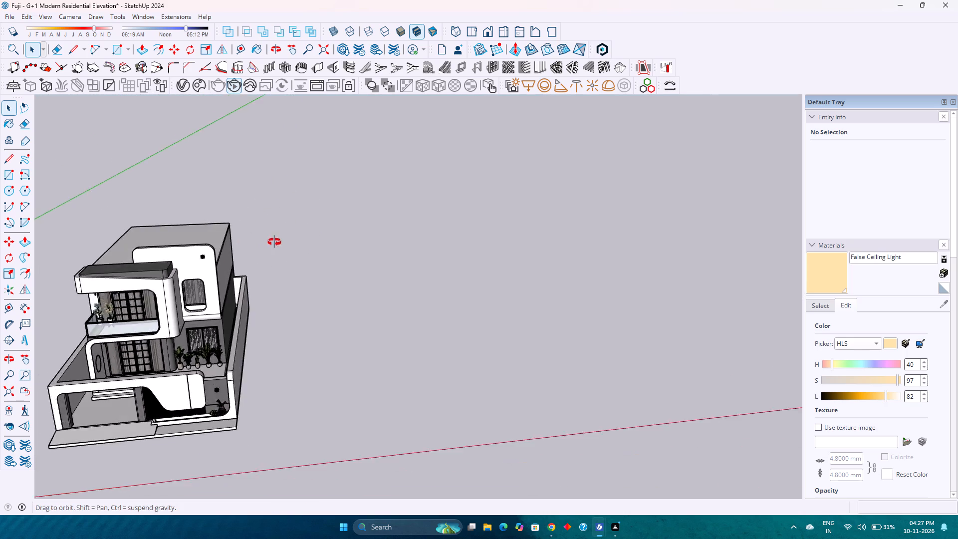
{"action": "middle_click", "coordinate": [274, 242]}
{"action": "middle_click_drag", "start_coordinate": [274, 242], "coordinate": [270, 243]}
{"action": "scroll", "coordinate": [322, 228], "scroll_direction": "down", "scroll_amount": 4}
{"action": "scroll", "coordinate": [149, 314], "scroll_direction": "up", "scroll_amount": 5}
{"action": "scroll", "coordinate": [152, 314], "scroll_direction": "down", "scroll_amount": 4}
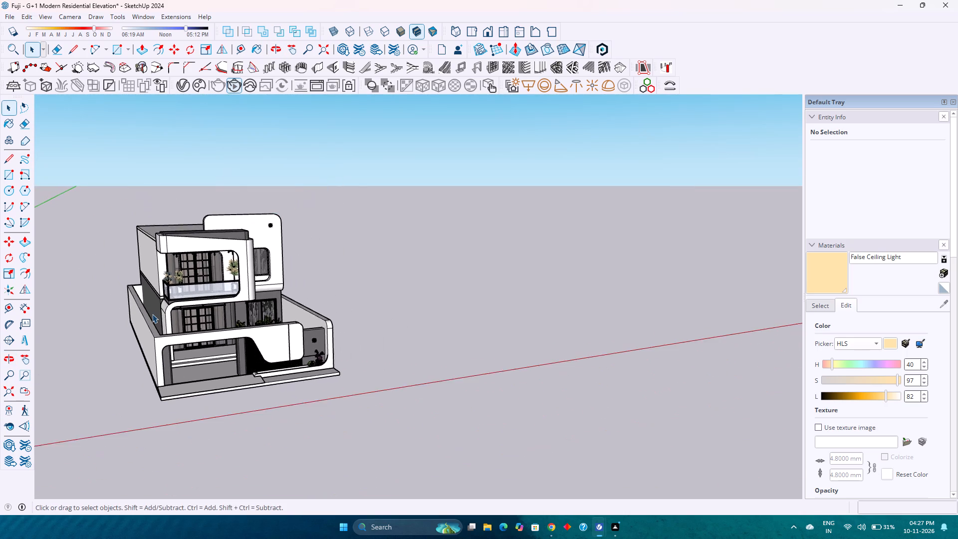
{"action": "scroll", "coordinate": [152, 314], "scroll_direction": "down", "scroll_amount": 1}
{"action": "scroll", "coordinate": [152, 314], "scroll_direction": "up", "scroll_amount": 2}
{"action": "middle_click_drag", "start_coordinate": [152, 314], "coordinate": [135, 317]}
{"action": "scroll", "coordinate": [228, 311], "scroll_direction": "up", "scroll_amount": 2}
{"action": "scroll", "coordinate": [237, 332], "scroll_direction": "down", "scroll_amount": 3}
{"action": "middle_click_drag", "start_coordinate": [294, 391], "coordinate": [253, 396]}
{"action": "middle_click", "coordinate": [252, 396]}
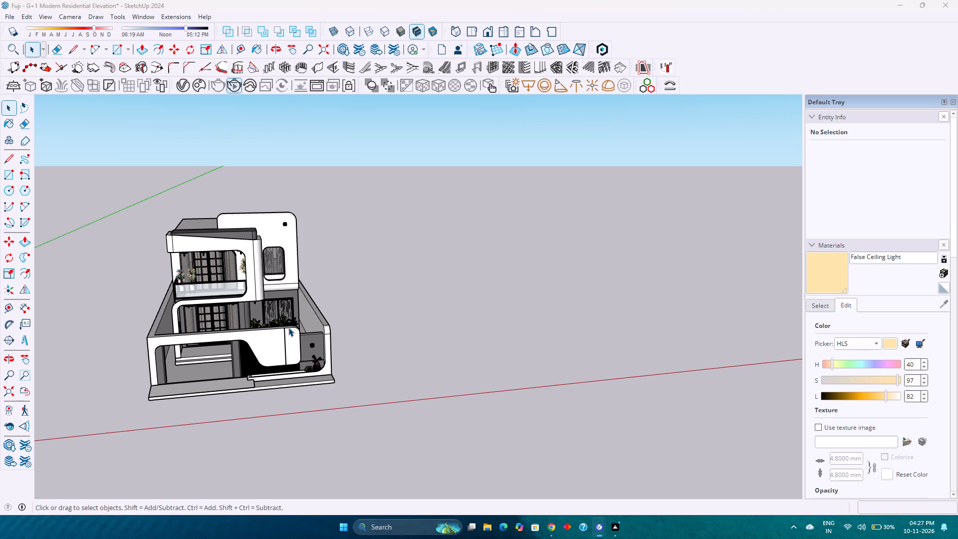
{"action": "scroll", "coordinate": [275, 307], "scroll_direction": "down", "scroll_amount": 3}
{"action": "scroll", "coordinate": [275, 307], "scroll_direction": "up", "scroll_amount": 3}
{"action": "scroll", "coordinate": [275, 307], "scroll_direction": "down", "scroll_amount": 3}
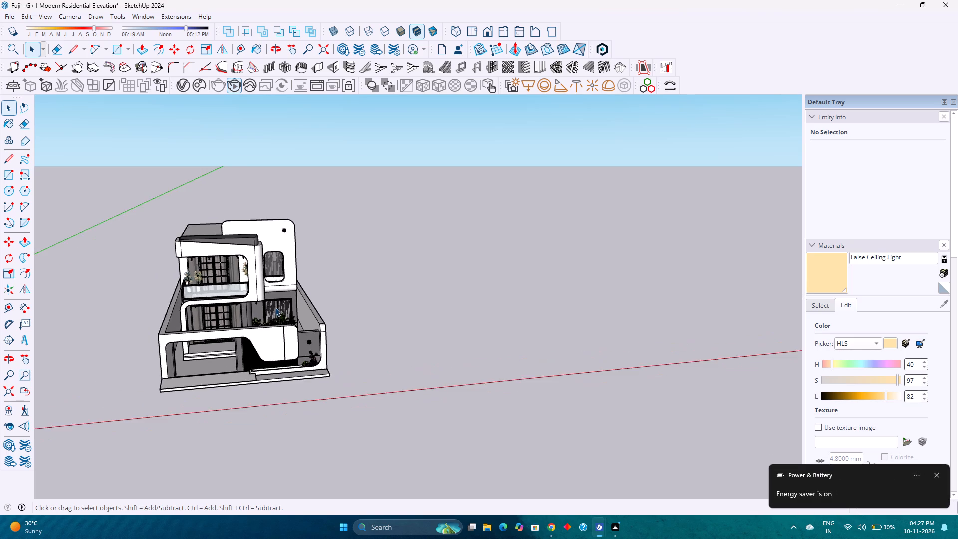
{"action": "scroll", "coordinate": [275, 307], "scroll_direction": "up", "scroll_amount": 3}
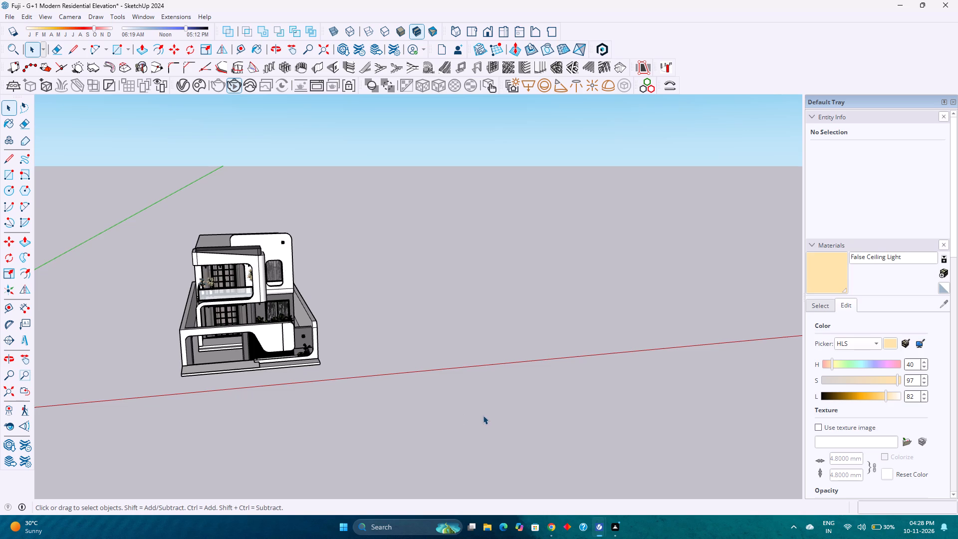
{"action": "scroll", "coordinate": [469, 410], "scroll_direction": "down", "scroll_amount": 2}
{"action": "scroll", "coordinate": [234, 337], "scroll_direction": "up", "scroll_amount": 8}
{"action": "middle_click_drag", "start_coordinate": [249, 355], "coordinate": [174, 341]}
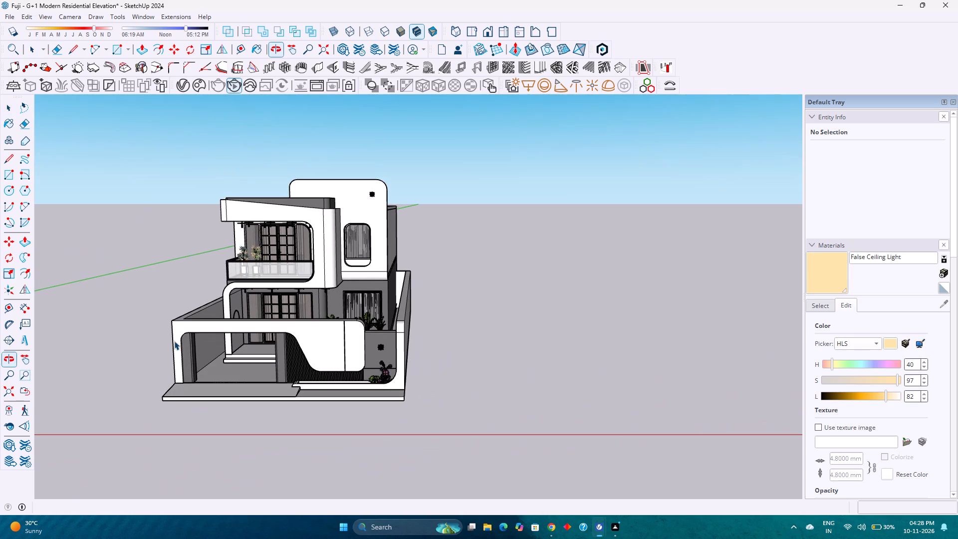
{"action": "scroll", "coordinate": [175, 352], "scroll_direction": "down", "scroll_amount": 1}
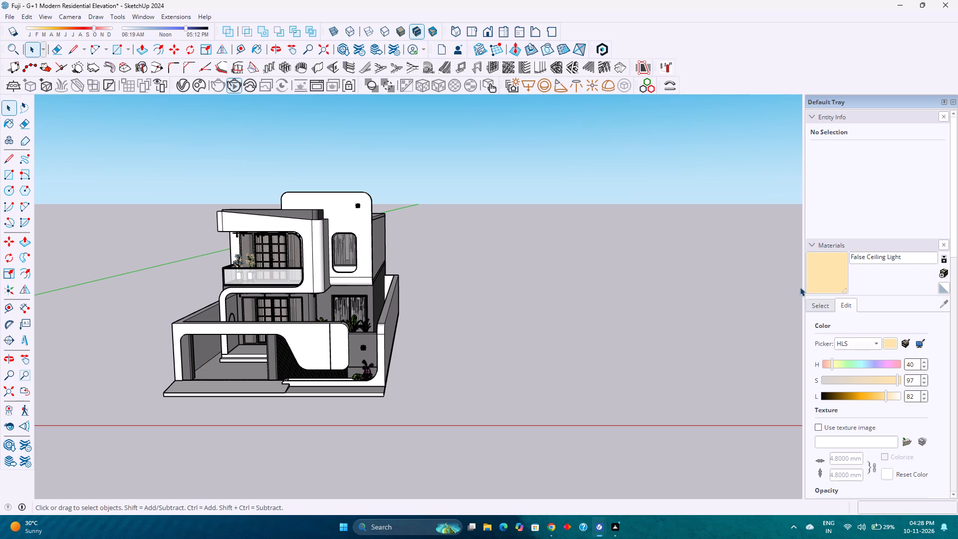
Show the Metal collection of materials for browsing.
{"action": "left_click", "coordinate": [818, 307]}
{"action": "left_click", "coordinate": [881, 315]}
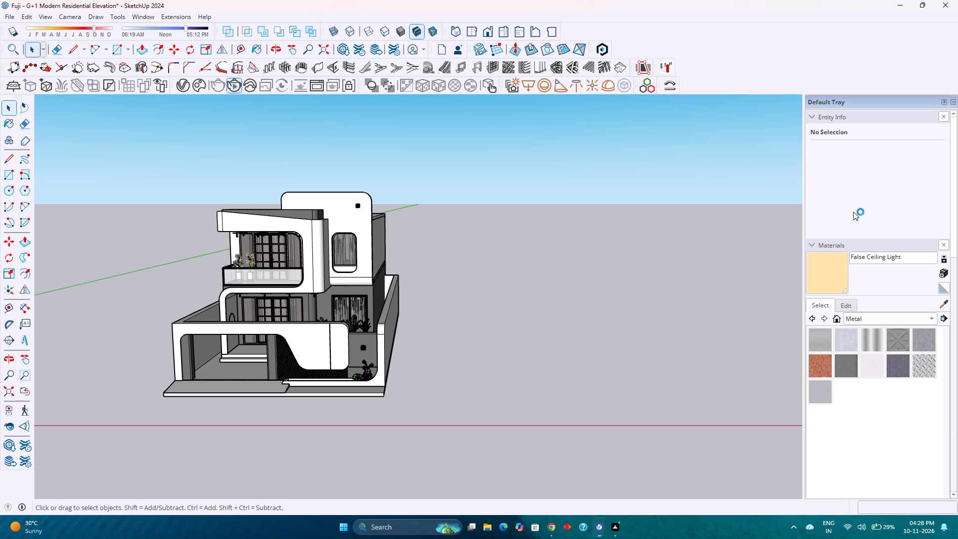
{"action": "scroll", "coordinate": [843, 228], "scroll_direction": "down", "scroll_amount": 2}
{"action": "scroll", "coordinate": [420, 309], "scroll_direction": "up", "scroll_amount": 1}
{"action": "scroll", "coordinate": [415, 309], "scroll_direction": "down", "scroll_amount": 3}
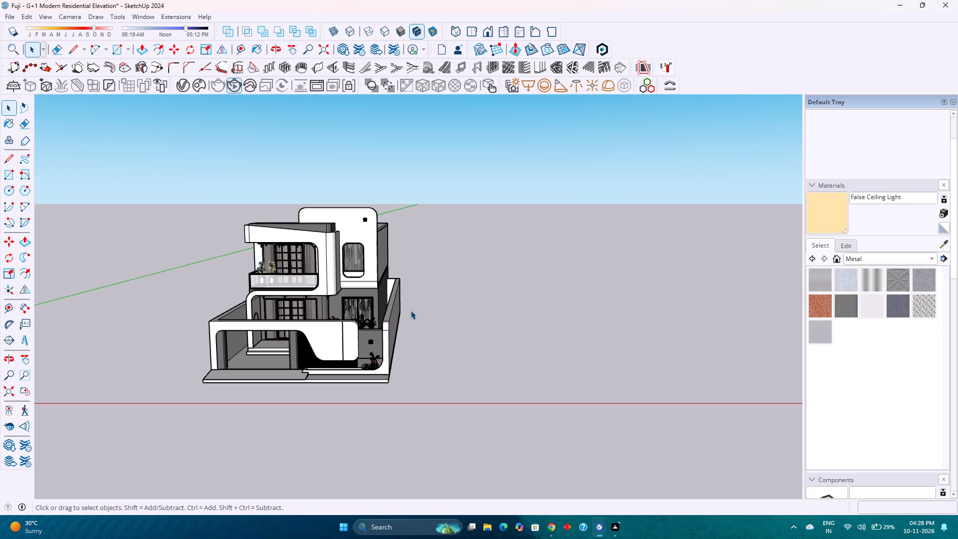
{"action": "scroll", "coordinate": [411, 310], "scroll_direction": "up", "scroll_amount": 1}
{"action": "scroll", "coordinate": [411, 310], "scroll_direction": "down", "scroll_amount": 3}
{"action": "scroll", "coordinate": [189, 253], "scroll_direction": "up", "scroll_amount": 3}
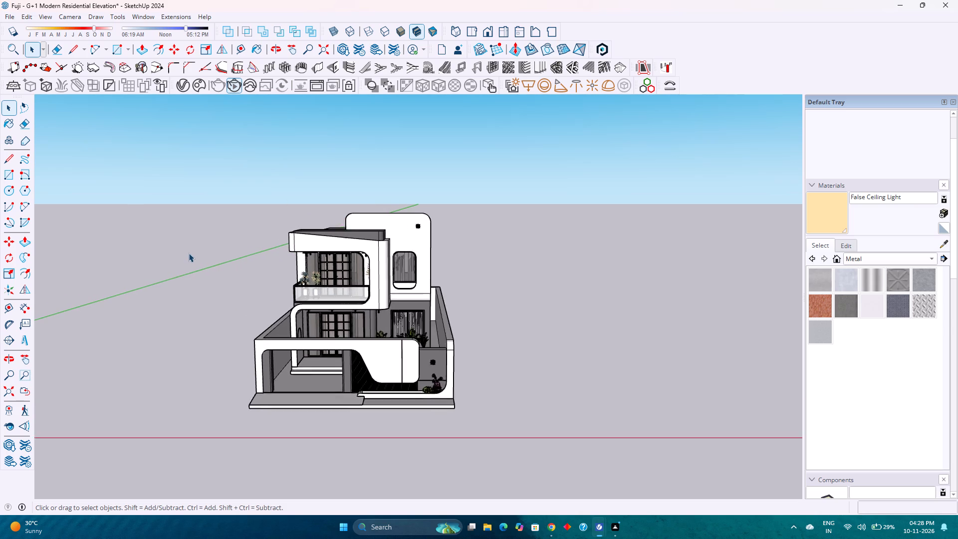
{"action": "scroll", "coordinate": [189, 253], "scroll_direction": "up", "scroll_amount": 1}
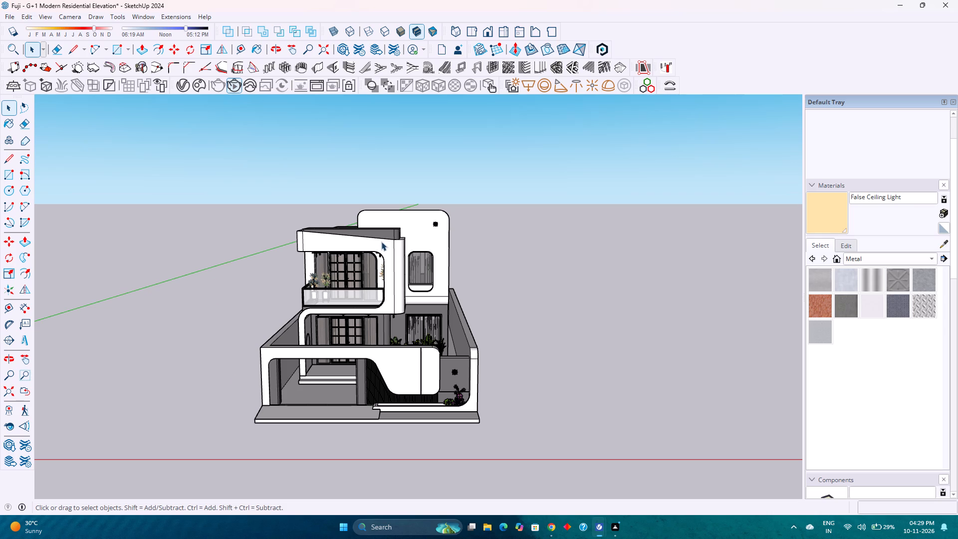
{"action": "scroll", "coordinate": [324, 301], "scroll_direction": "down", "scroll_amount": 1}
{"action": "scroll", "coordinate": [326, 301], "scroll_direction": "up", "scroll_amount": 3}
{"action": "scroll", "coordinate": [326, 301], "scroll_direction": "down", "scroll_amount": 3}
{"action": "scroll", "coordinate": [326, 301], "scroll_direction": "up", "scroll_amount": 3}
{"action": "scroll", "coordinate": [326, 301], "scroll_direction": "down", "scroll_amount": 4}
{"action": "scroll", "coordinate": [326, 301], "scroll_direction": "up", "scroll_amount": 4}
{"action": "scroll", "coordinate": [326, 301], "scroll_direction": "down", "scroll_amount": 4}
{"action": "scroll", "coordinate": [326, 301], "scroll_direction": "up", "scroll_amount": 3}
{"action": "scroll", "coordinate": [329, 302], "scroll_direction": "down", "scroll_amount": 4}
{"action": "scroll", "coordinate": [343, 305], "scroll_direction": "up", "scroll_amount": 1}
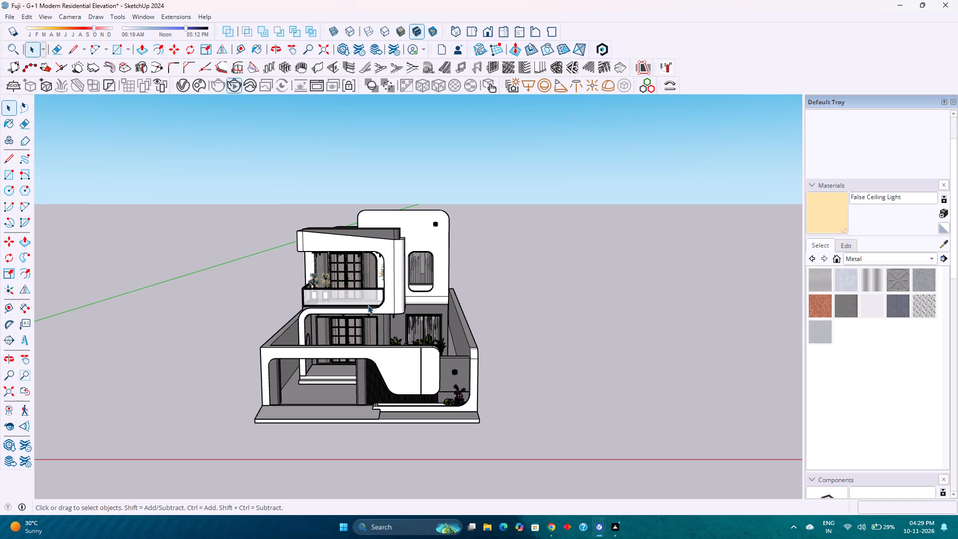
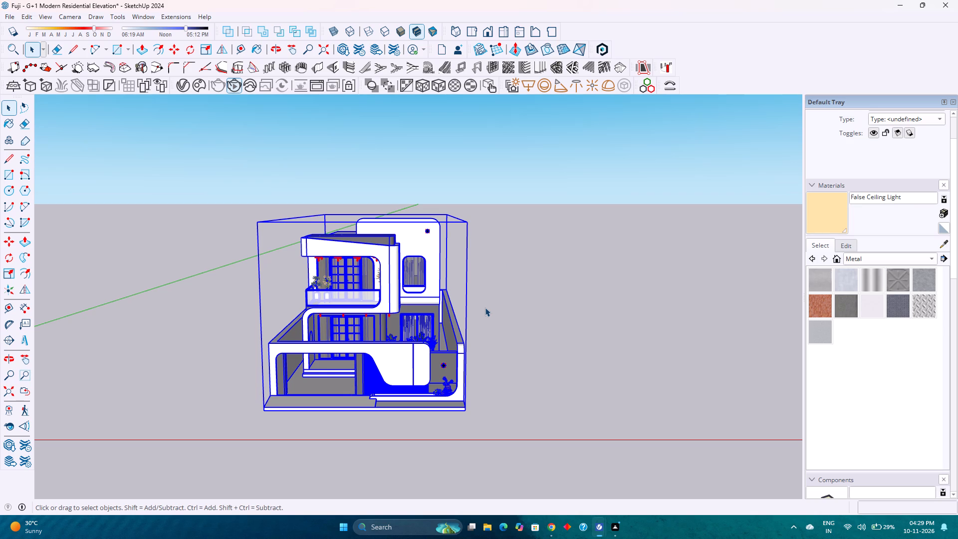
Open the house group to view its front elevation up close, and leave it with nothing selected.
{"action": "scroll", "coordinate": [457, 326], "scroll_direction": "down", "scroll_amount": 1}
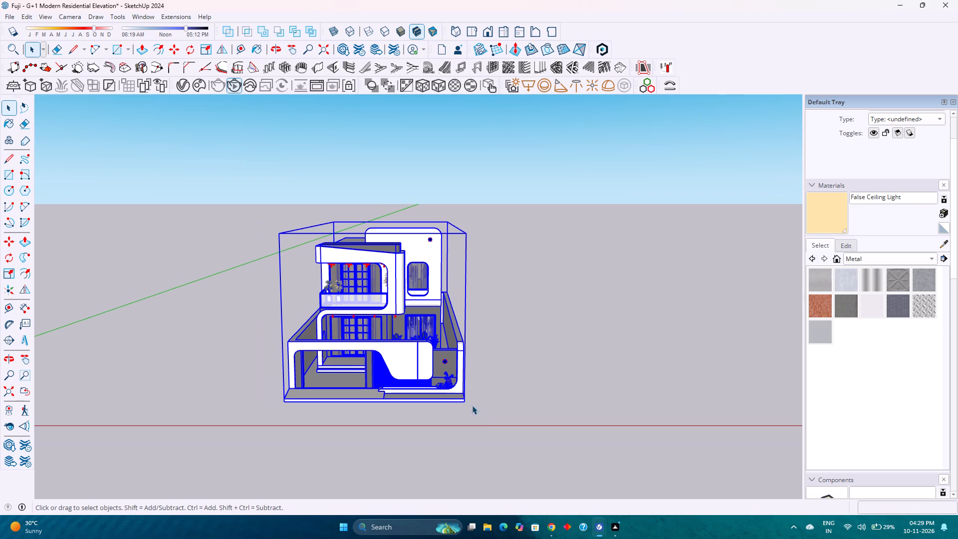
{"action": "double_click", "coordinate": [418, 366]}
{"action": "scroll", "coordinate": [419, 367], "scroll_direction": "up", "scroll_amount": 5}
{"action": "scroll", "coordinate": [419, 367], "scroll_direction": "down", "scroll_amount": 3}
{"action": "double_click", "coordinate": [398, 360]}
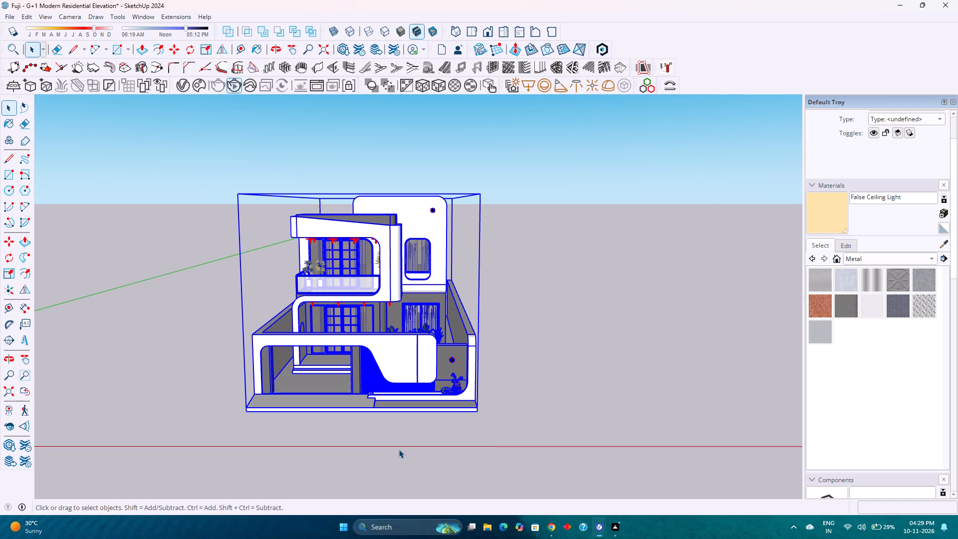
{"action": "double_click", "coordinate": [413, 365]}
{"action": "scroll", "coordinate": [410, 363], "scroll_direction": "up", "scroll_amount": 3}
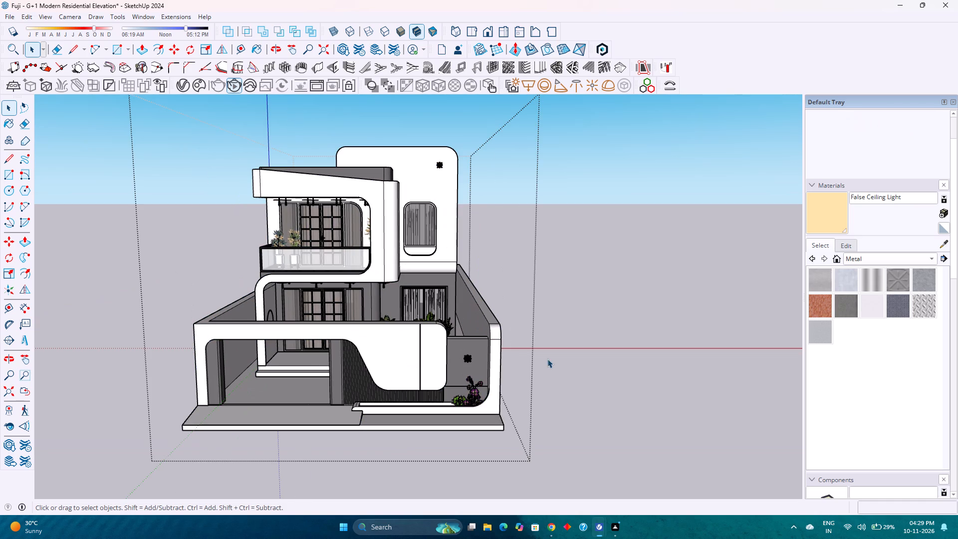
{"action": "left_click", "coordinate": [553, 358]}
Examine the house from its long side and from a raised front corner view.
{"action": "scroll", "coordinate": [553, 358], "scroll_direction": "down", "scroll_amount": 3}
{"action": "middle_click_drag", "start_coordinate": [553, 358], "coordinate": [446, 368]}
{"action": "middle_click", "coordinate": [446, 368]}
{"action": "scroll", "coordinate": [442, 368], "scroll_direction": "down", "scroll_amount": 4}
{"action": "middle_click_drag", "start_coordinate": [464, 358], "coordinate": [317, 373], "text": "shift"}
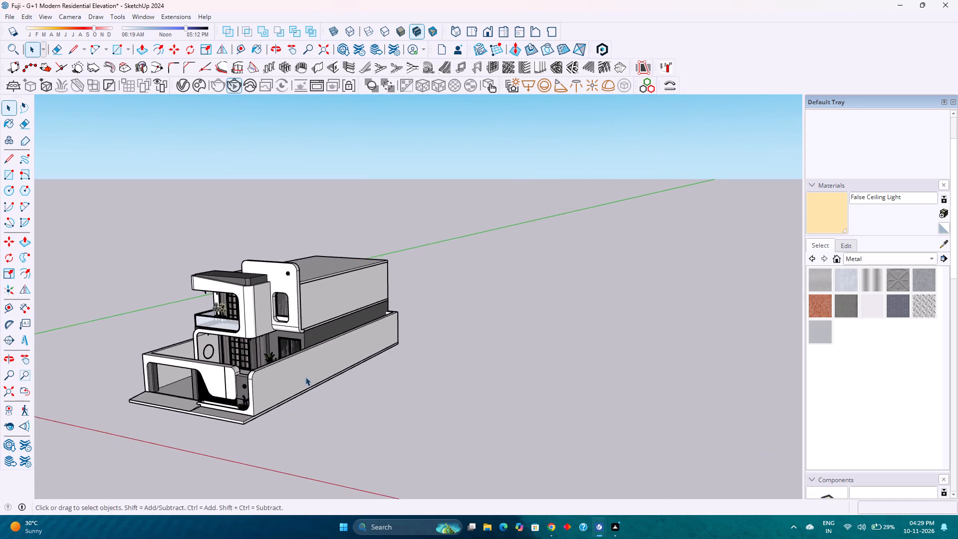
{"action": "middle_click_drag", "start_coordinate": [306, 377], "coordinate": [406, 396]}
{"action": "right_click", "coordinate": [416, 385]}
{"action": "scroll", "coordinate": [416, 385], "scroll_direction": "down", "scroll_amount": 3}
{"action": "scroll", "coordinate": [416, 385], "scroll_direction": "up", "scroll_amount": 2}
{"action": "left_click", "coordinate": [377, 410]}
{"action": "scroll", "coordinate": [378, 414], "scroll_direction": "up", "scroll_amount": 2}
{"action": "scroll", "coordinate": [378, 414], "scroll_direction": "down", "scroll_amount": 2}
{"action": "scroll", "coordinate": [378, 414], "scroll_direction": "up", "scroll_amount": 2}
{"action": "scroll", "coordinate": [378, 414], "scroll_direction": "down", "scroll_amount": 2}
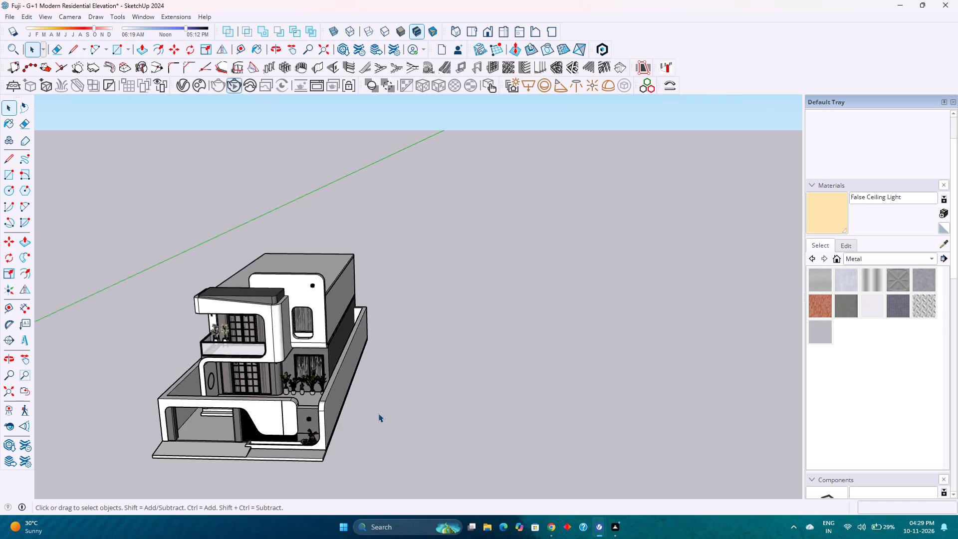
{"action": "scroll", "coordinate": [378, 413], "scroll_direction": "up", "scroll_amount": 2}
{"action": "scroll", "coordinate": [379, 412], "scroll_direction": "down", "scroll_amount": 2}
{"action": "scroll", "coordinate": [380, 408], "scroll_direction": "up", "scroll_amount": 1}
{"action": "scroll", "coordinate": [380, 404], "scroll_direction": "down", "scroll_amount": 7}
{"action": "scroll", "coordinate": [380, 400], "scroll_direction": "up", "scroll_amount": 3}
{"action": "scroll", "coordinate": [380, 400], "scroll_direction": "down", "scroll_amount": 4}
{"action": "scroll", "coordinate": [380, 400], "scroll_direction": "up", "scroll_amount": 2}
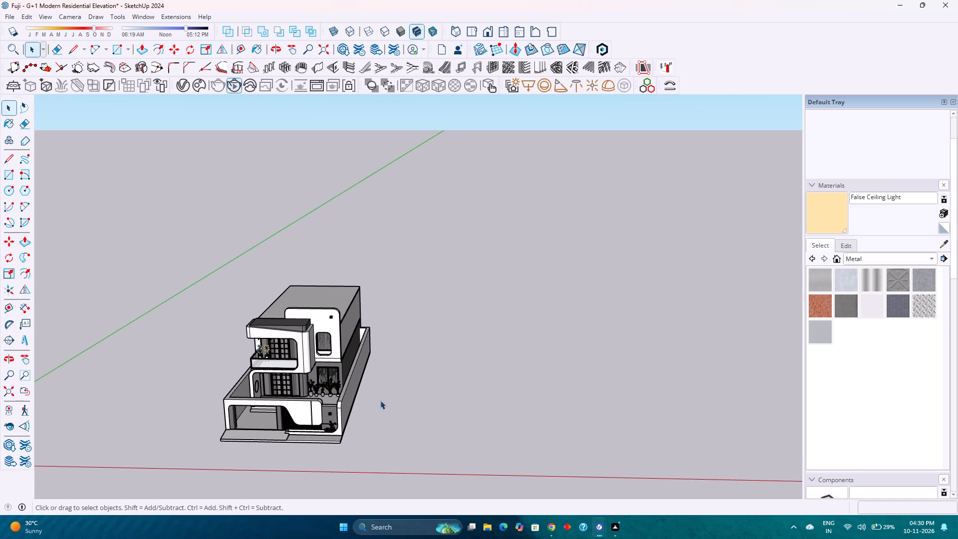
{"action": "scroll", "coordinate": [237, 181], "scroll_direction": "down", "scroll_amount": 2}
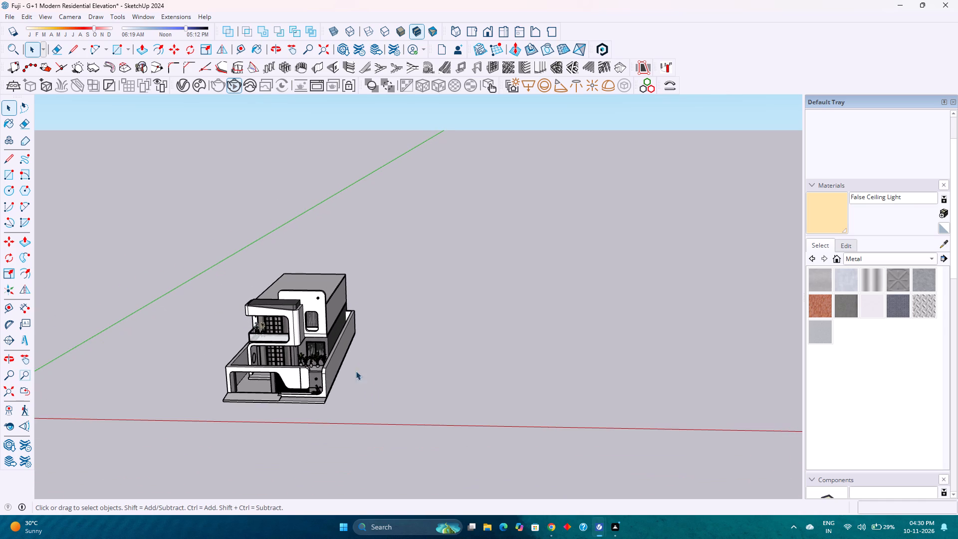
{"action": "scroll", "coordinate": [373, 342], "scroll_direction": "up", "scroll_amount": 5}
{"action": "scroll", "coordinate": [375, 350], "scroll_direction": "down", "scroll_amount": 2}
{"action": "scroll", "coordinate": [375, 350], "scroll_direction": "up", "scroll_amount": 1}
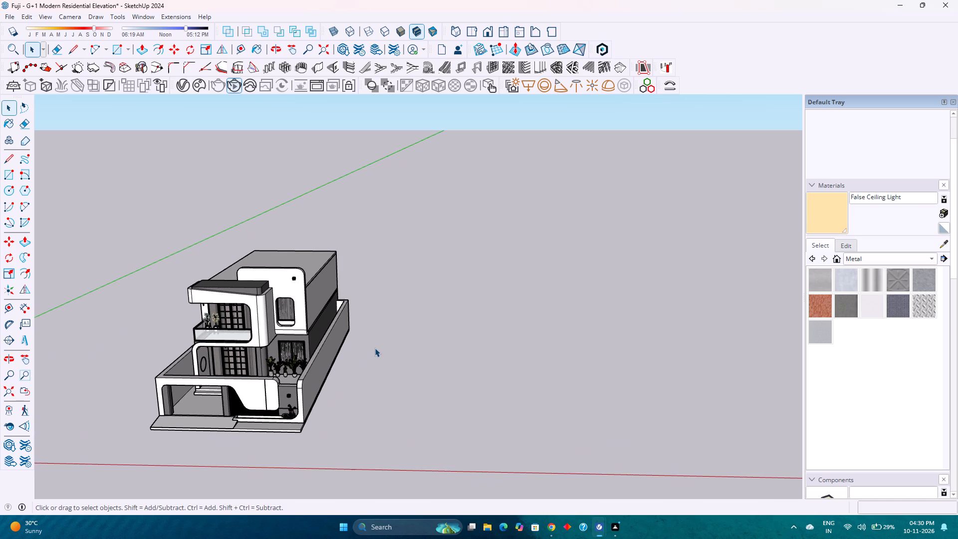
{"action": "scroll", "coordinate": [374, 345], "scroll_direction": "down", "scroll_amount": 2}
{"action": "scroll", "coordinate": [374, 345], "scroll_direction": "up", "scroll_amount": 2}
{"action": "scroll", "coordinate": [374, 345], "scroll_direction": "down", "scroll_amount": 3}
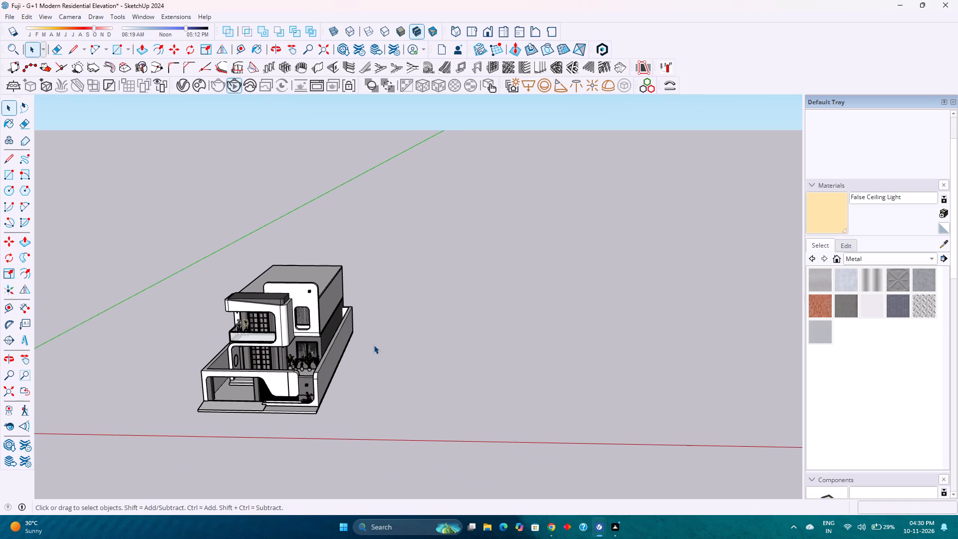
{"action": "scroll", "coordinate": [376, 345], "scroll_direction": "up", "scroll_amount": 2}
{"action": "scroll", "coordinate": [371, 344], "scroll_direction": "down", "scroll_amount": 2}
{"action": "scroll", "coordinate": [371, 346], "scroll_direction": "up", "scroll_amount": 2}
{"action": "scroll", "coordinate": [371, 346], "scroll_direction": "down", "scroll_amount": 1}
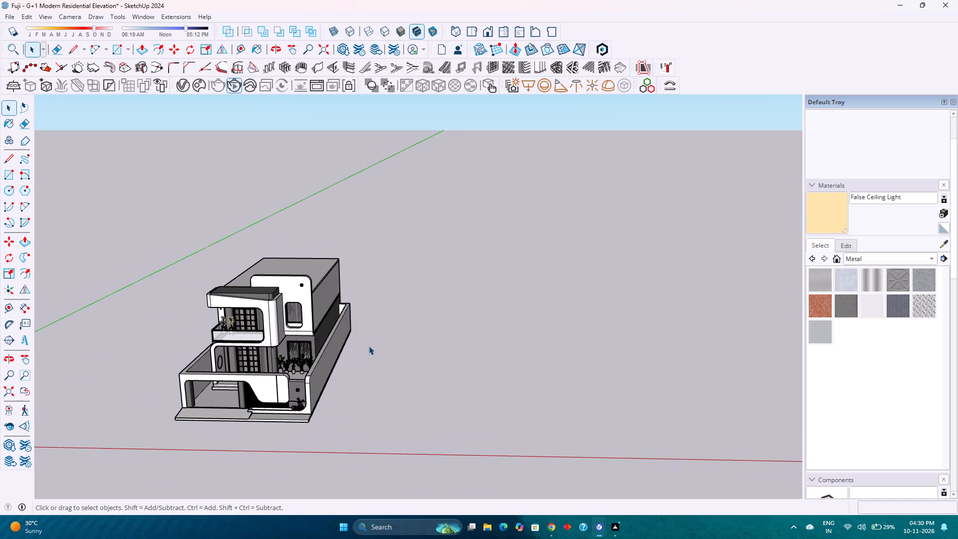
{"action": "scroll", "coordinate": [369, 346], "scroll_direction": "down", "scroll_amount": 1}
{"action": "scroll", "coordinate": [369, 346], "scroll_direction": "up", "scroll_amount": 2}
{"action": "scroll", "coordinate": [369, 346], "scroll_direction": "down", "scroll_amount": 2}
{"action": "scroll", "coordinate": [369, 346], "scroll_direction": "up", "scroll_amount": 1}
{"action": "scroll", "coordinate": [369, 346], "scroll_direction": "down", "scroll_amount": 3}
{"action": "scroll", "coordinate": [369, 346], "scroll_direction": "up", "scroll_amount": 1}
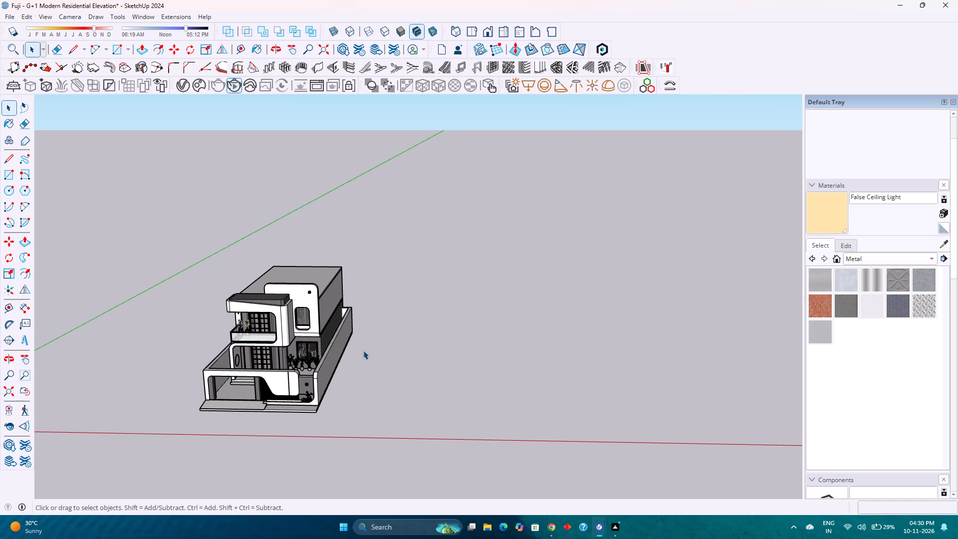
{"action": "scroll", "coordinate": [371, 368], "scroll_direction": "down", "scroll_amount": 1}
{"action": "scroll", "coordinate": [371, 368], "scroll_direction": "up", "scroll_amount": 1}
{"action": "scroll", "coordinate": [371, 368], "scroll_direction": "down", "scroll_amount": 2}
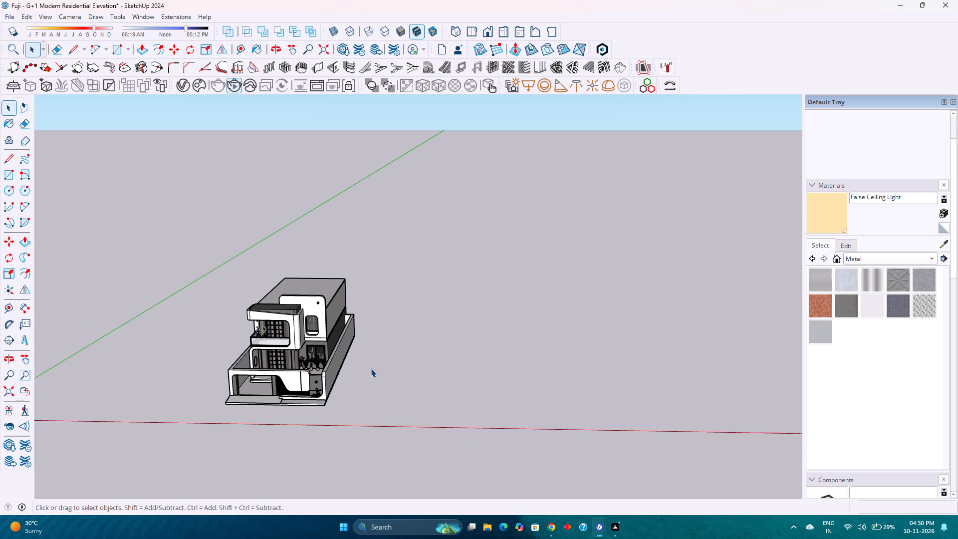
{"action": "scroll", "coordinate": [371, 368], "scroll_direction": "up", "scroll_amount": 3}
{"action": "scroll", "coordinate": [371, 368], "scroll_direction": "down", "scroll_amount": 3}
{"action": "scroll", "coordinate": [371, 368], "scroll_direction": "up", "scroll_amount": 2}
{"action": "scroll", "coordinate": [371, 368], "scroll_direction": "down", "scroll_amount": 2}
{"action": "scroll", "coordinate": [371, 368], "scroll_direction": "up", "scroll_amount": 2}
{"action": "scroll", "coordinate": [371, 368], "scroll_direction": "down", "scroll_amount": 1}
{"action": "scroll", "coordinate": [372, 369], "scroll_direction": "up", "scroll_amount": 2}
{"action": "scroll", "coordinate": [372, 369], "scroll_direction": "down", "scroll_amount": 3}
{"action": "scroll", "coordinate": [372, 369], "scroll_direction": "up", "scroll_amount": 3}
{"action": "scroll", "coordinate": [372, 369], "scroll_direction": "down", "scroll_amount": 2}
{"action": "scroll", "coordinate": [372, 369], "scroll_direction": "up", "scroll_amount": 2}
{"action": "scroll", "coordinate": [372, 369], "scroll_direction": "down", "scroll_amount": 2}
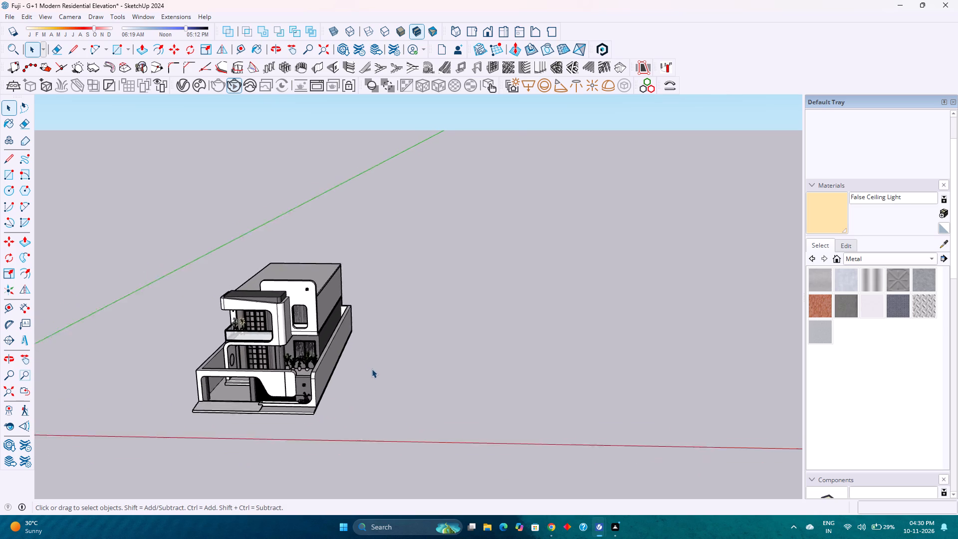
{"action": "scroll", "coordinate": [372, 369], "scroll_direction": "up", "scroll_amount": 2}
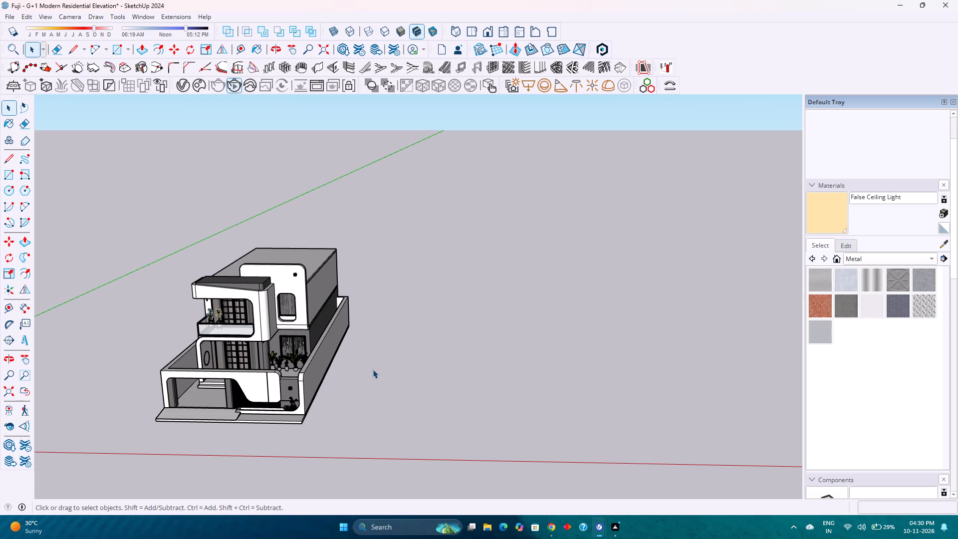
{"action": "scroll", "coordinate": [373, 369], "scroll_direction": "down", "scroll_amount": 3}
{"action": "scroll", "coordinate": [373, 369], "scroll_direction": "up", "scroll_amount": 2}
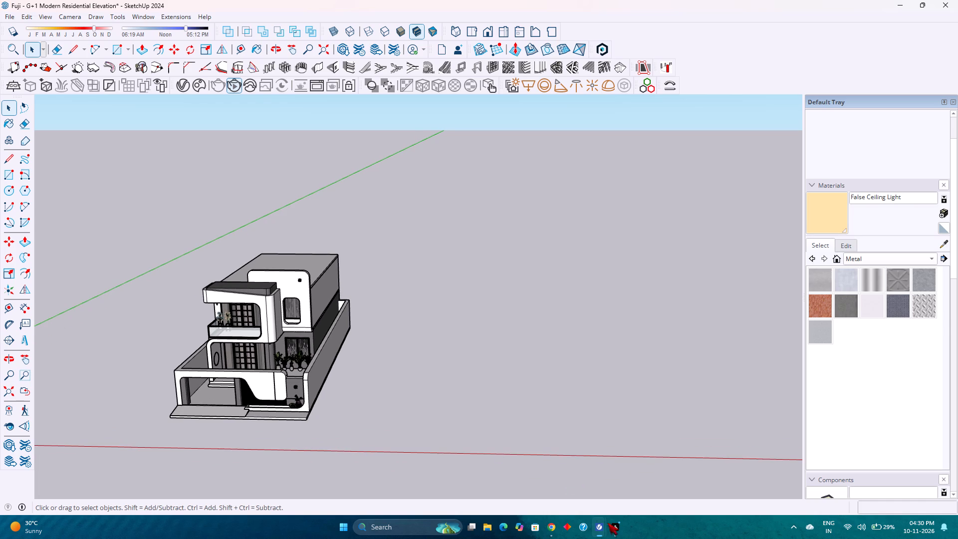
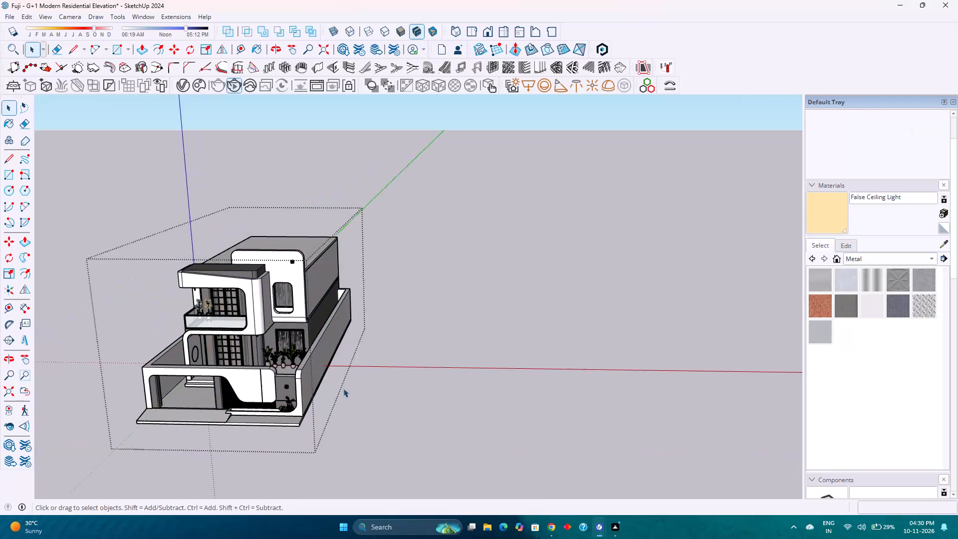
Close the open house group and view the whole house with nothing selected.
{"action": "left_click", "coordinate": [386, 394]}
{"action": "scroll", "coordinate": [396, 407], "scroll_direction": "up", "scroll_amount": 2}
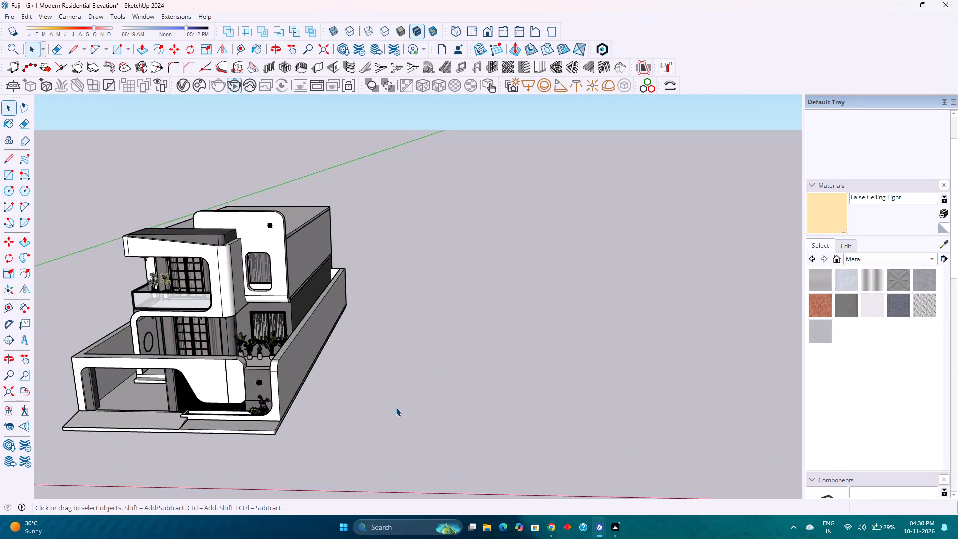
{"action": "scroll", "coordinate": [396, 407], "scroll_direction": "down", "scroll_amount": 6}
{"action": "left_click", "coordinate": [433, 407]}
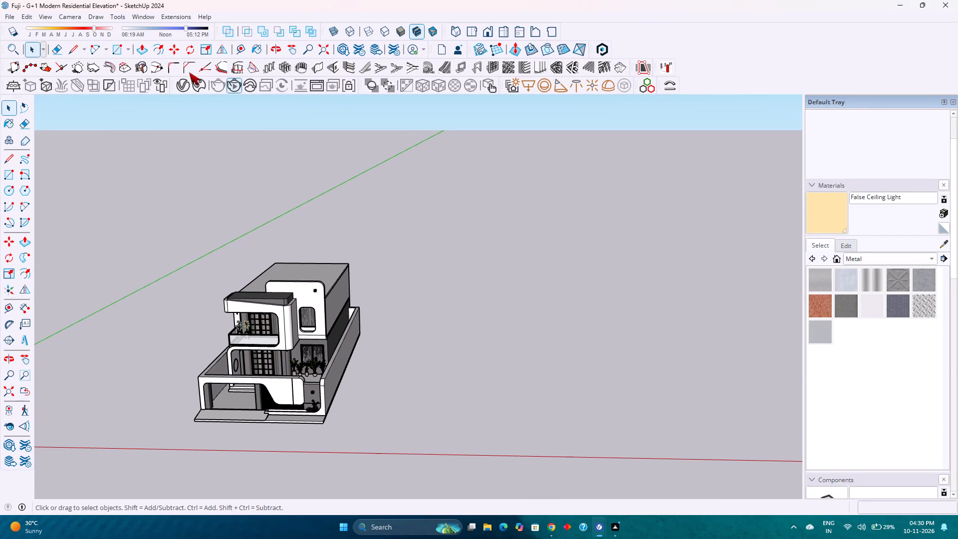
Open the 1001bit Create Wall Opening settings and start editing the opening width.
{"action": "left_click", "coordinate": [335, 67]}
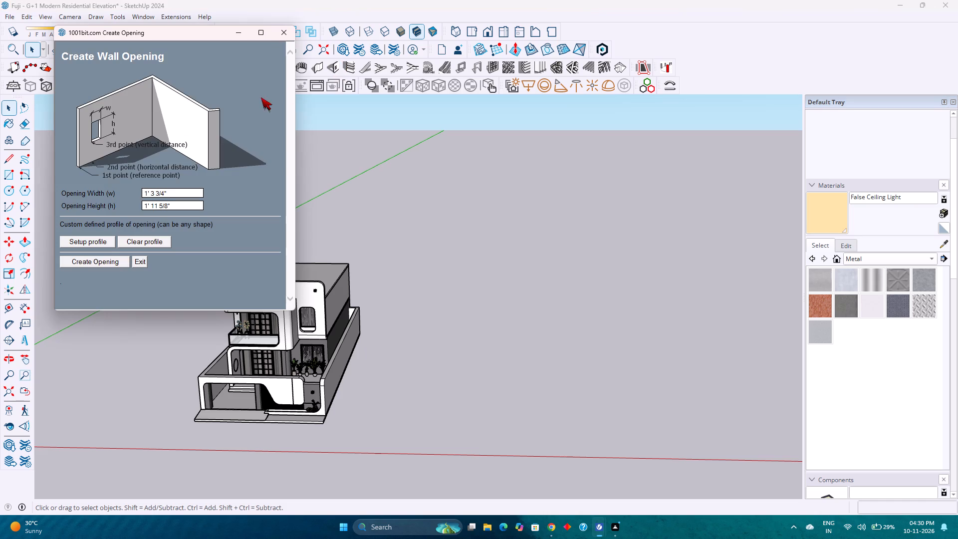
{"action": "left_click_drag", "start_coordinate": [173, 193], "coordinate": [128, 192]}
{"action": "scroll", "coordinate": [160, 197], "scroll_direction": "up", "scroll_amount": 2}
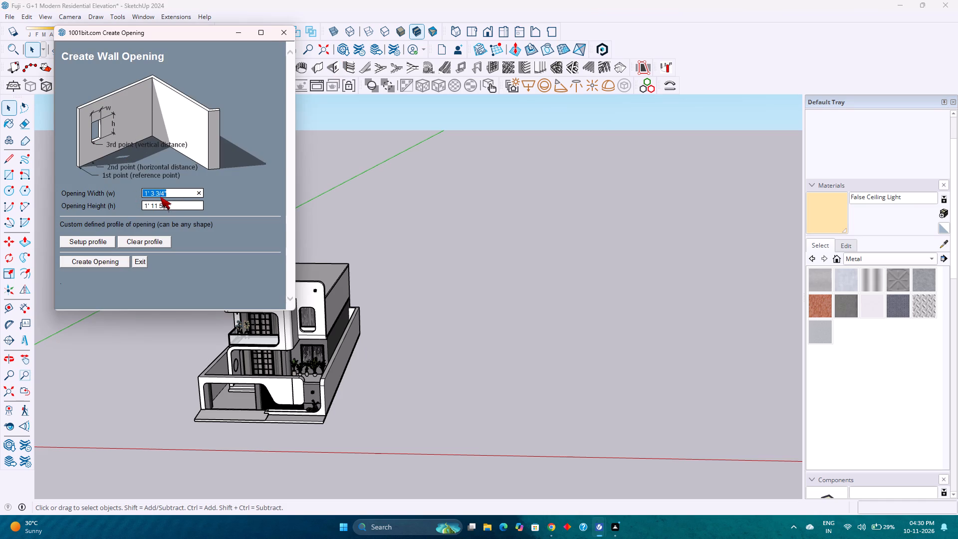
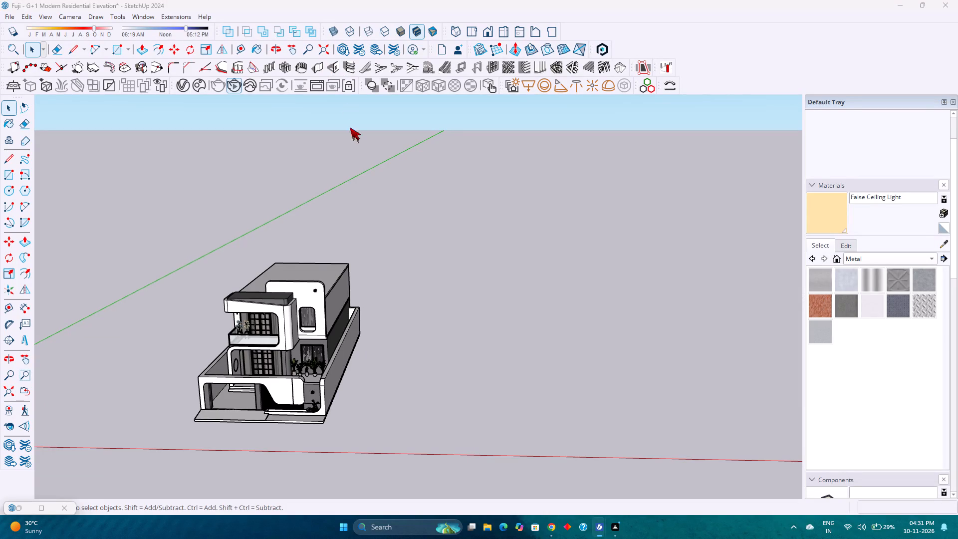
Examine the house's front facade up close around the upper window and planters, and as a whole.
{"action": "scroll", "coordinate": [254, 357], "scroll_direction": "up", "scroll_amount": 2}
{"action": "scroll", "coordinate": [348, 327], "scroll_direction": "up", "scroll_amount": 7}
{"action": "middle_click_drag", "start_coordinate": [368, 333], "coordinate": [261, 368]}
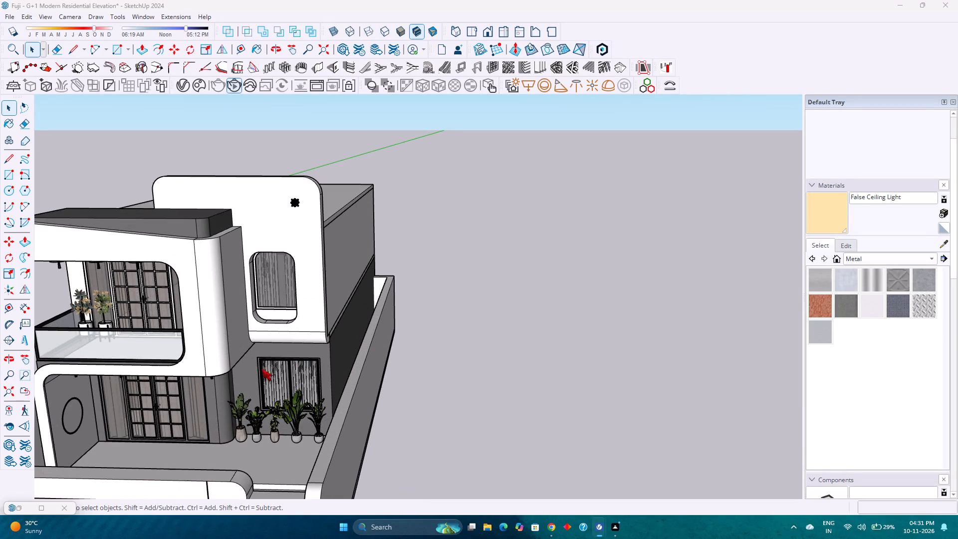
{"action": "middle_click_drag", "start_coordinate": [261, 368], "coordinate": [246, 378]}
{"action": "middle_click", "coordinate": [245, 378]}
{"action": "scroll", "coordinate": [245, 378], "scroll_direction": "down", "scroll_amount": 6}
{"action": "middle_click_drag", "start_coordinate": [306, 301], "coordinate": [102, 332]}
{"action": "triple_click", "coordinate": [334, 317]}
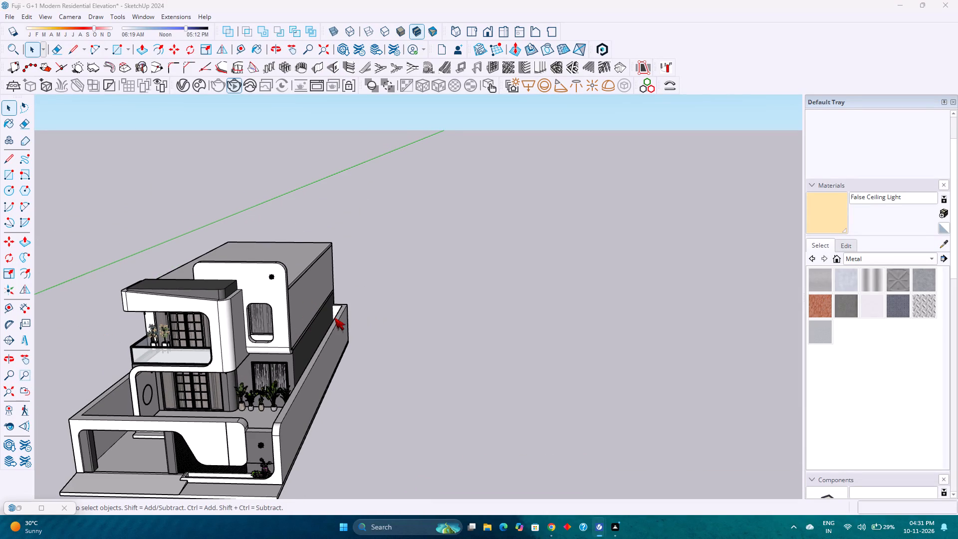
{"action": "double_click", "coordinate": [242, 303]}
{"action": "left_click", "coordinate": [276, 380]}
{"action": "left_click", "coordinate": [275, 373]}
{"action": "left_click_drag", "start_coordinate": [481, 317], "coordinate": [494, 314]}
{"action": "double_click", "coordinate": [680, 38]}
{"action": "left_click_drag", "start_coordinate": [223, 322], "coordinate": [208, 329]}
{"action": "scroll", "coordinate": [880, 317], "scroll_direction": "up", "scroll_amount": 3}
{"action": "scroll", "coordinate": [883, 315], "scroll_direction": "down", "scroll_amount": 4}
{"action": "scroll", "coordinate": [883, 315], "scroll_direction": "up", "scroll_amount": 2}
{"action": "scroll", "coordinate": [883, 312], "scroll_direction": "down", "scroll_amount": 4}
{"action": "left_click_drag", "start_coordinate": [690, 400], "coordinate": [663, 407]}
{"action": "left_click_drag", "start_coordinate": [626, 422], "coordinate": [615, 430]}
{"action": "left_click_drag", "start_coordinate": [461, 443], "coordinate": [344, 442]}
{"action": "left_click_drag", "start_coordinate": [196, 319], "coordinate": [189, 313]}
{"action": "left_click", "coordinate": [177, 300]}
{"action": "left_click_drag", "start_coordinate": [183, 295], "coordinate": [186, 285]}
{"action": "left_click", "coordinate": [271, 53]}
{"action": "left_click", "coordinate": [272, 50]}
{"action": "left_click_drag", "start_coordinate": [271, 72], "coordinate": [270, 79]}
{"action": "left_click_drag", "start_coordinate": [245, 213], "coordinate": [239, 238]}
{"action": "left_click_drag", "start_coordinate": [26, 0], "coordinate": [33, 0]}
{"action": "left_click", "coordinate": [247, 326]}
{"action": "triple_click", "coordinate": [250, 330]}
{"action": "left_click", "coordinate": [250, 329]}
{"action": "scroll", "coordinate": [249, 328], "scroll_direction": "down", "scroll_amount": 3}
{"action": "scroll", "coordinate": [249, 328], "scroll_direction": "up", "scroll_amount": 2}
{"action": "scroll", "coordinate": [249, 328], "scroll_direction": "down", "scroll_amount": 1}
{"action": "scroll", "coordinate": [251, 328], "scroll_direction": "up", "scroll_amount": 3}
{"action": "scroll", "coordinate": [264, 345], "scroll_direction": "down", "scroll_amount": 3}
Review the whole house from the front with the full building and boundary wall in view.
{"action": "middle_click_drag", "start_coordinate": [264, 350], "coordinate": [275, 334]}
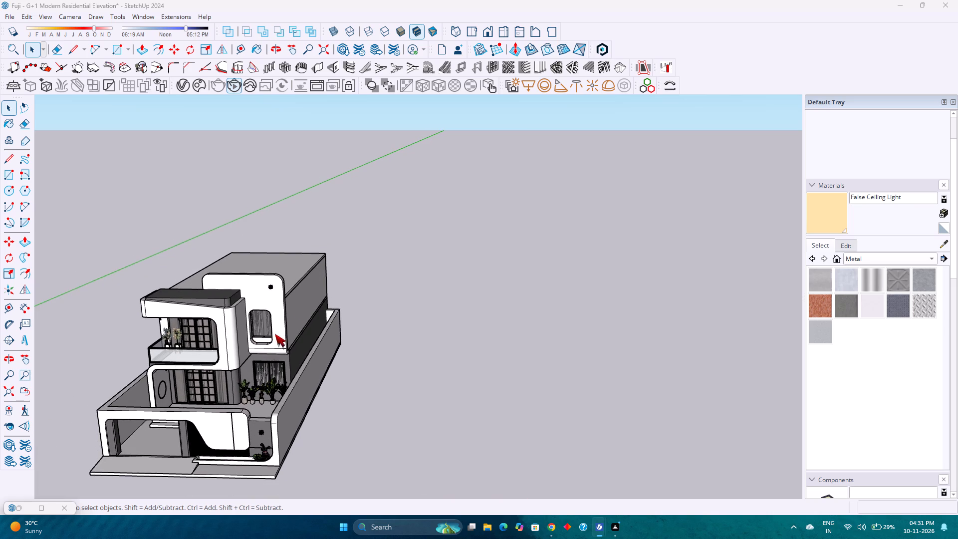
{"action": "middle_click_drag", "start_coordinate": [275, 334], "coordinate": [354, 265]}
{"action": "scroll", "coordinate": [367, 259], "scroll_direction": "down", "scroll_amount": 4}
{"action": "scroll", "coordinate": [306, 380], "scroll_direction": "up", "scroll_amount": 1}
{"action": "scroll", "coordinate": [167, 382], "scroll_direction": "down", "scroll_amount": 1}
{"action": "scroll", "coordinate": [167, 382], "scroll_direction": "up", "scroll_amount": 6}
{"action": "middle_click_drag", "start_coordinate": [139, 391], "coordinate": [317, 292]}
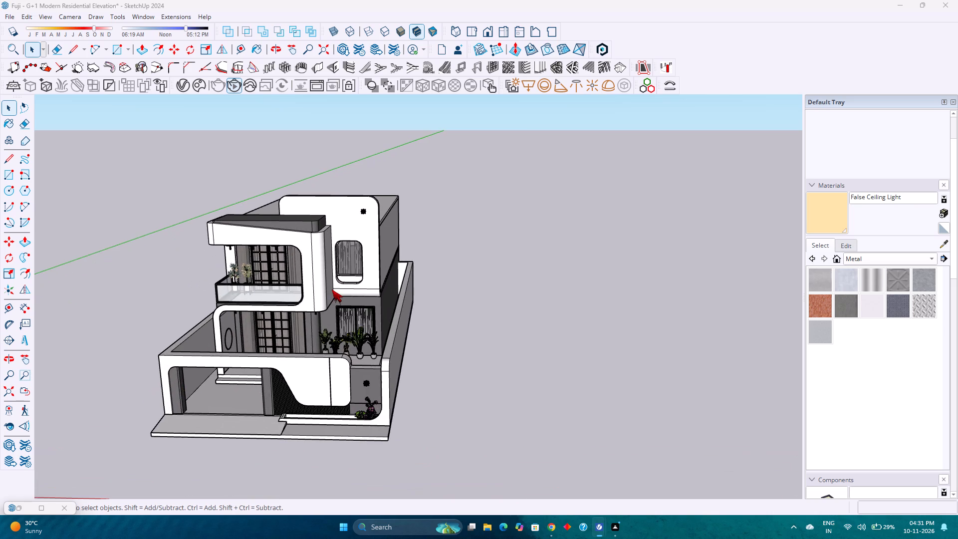
{"action": "scroll", "coordinate": [332, 289], "scroll_direction": "down", "scroll_amount": 3}
{"action": "middle_click_drag", "start_coordinate": [412, 355], "coordinate": [431, 302]}
{"action": "double_click", "coordinate": [452, 295]}
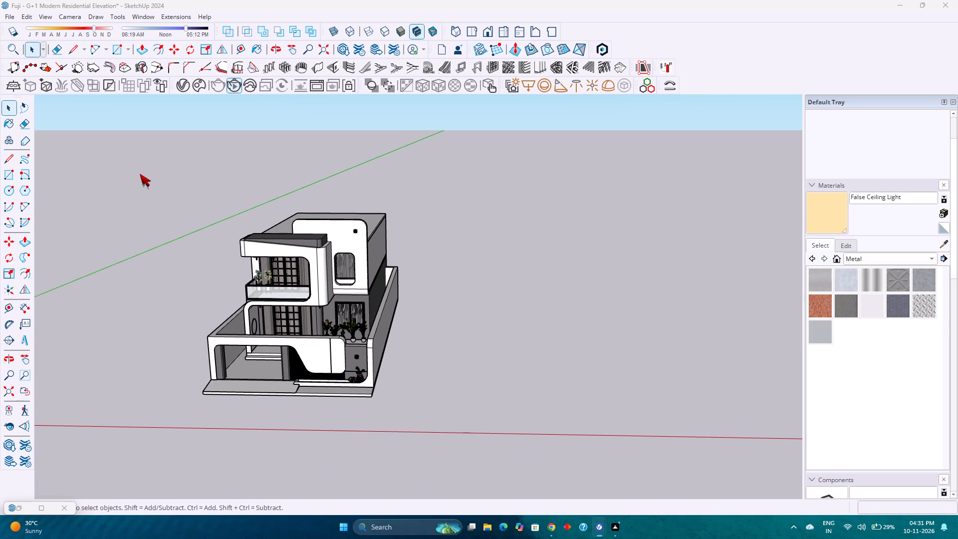
Save the house model.
{"action": "key", "text": "ctrl+s"}
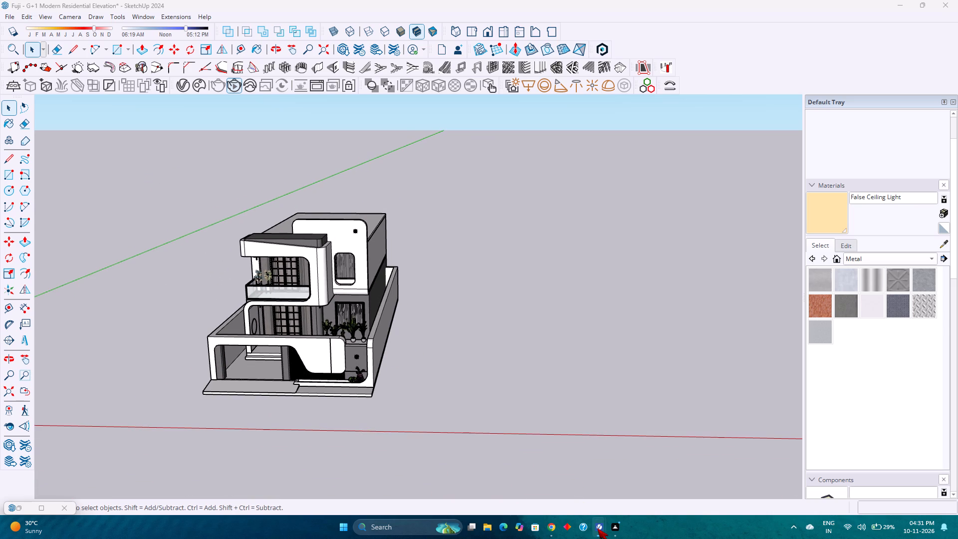
Switch to the V-Ray Frame Buffer to check the rendered view of the house.
{"action": "left_click", "coordinate": [597, 528]}
{"action": "left_click", "coordinate": [597, 468]}
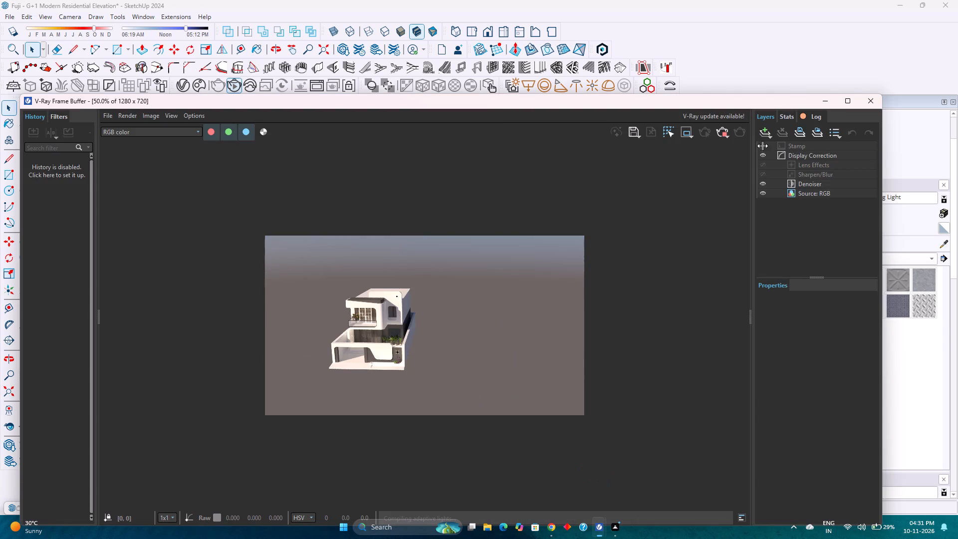
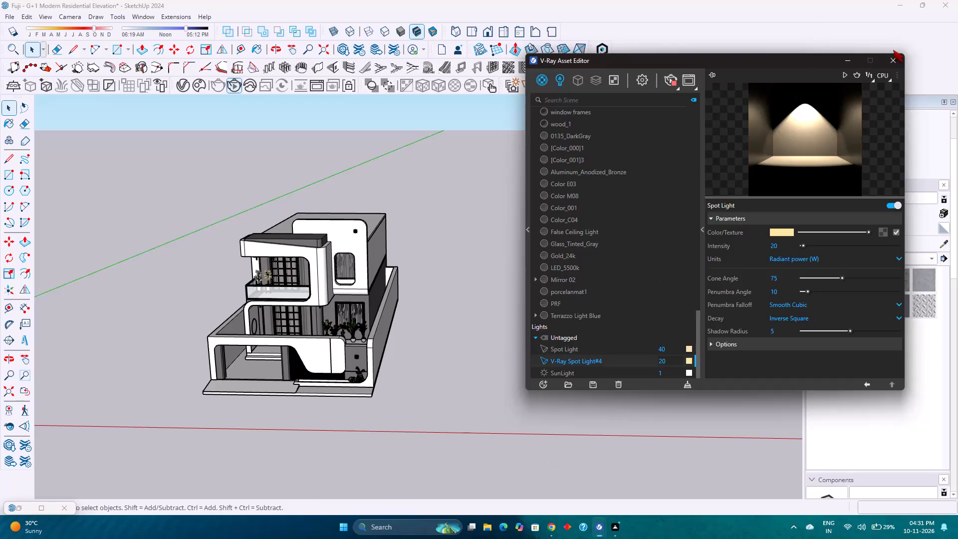
Close the V-Ray Asset Editor.
{"action": "left_click", "coordinate": [895, 59]}
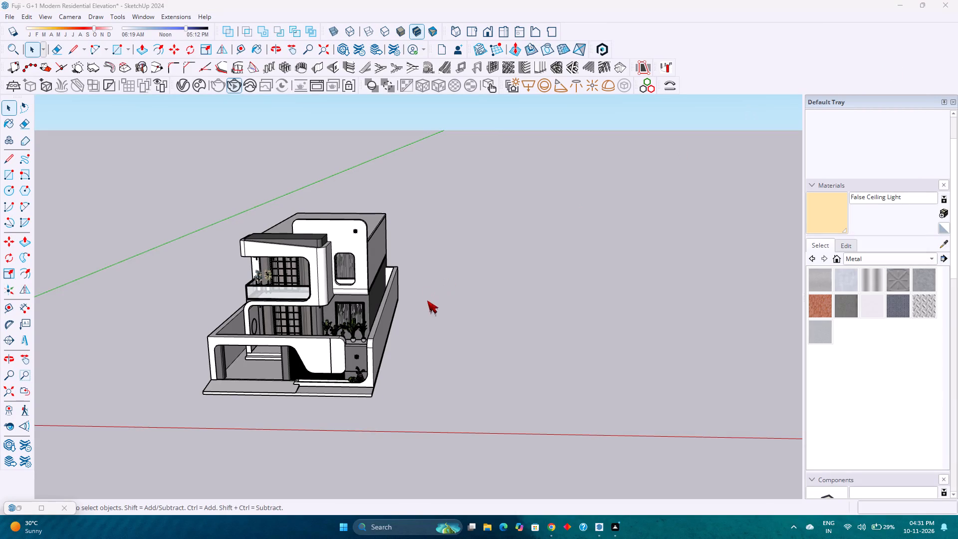
Review the whole house from the front, including the balcony, upper window and boundary wall.
{"action": "scroll", "coordinate": [436, 304], "scroll_direction": "down", "scroll_amount": 2}
{"action": "double_click", "coordinate": [435, 304]}
{"action": "scroll", "coordinate": [228, 343], "scroll_direction": "up", "scroll_amount": 2}
{"action": "scroll", "coordinate": [222, 348], "scroll_direction": "down", "scroll_amount": 1}
{"action": "scroll", "coordinate": [222, 348], "scroll_direction": "up", "scroll_amount": 4}
{"action": "middle_click_drag", "start_coordinate": [218, 362], "coordinate": [220, 350]}
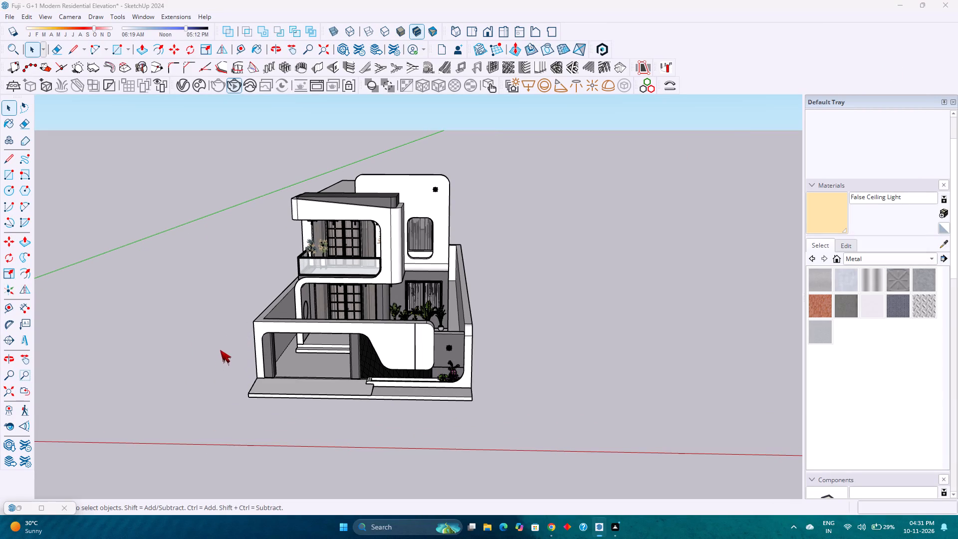
{"action": "middle_click_drag", "start_coordinate": [220, 350], "coordinate": [247, 301]}
{"action": "middle_click_drag", "start_coordinate": [243, 381], "coordinate": [269, 324]}
{"action": "scroll", "coordinate": [233, 346], "scroll_direction": "up", "scroll_amount": 4}
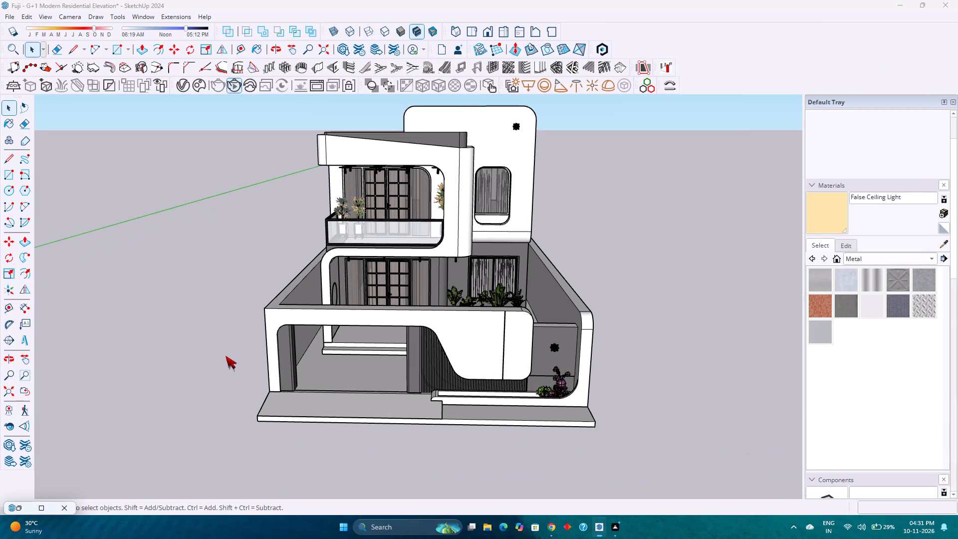
{"action": "scroll", "coordinate": [222, 342], "scroll_direction": "down", "scroll_amount": 1}
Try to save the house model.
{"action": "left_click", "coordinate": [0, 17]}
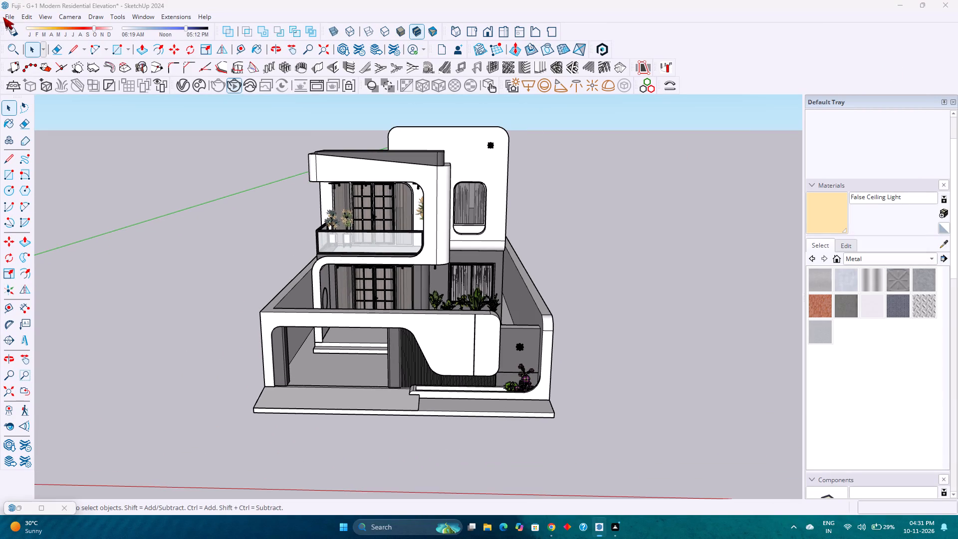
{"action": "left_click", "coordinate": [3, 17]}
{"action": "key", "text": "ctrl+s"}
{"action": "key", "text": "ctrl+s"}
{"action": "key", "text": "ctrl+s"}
Bring back the minimized Create Wall Opening window and exit it.
{"action": "double_click", "coordinate": [943, 5]}
{"action": "double_click", "coordinate": [643, 442]}
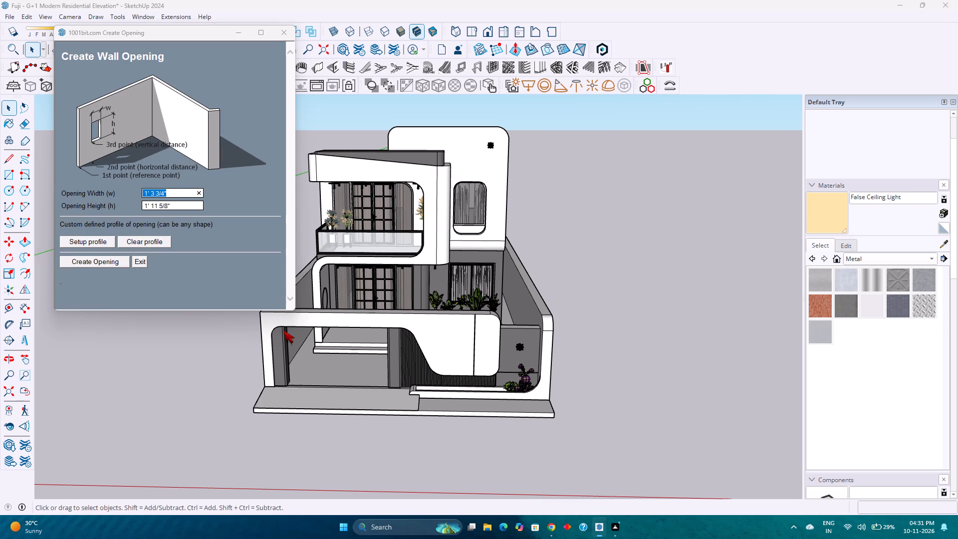
{"action": "left_click", "coordinate": [141, 261]}
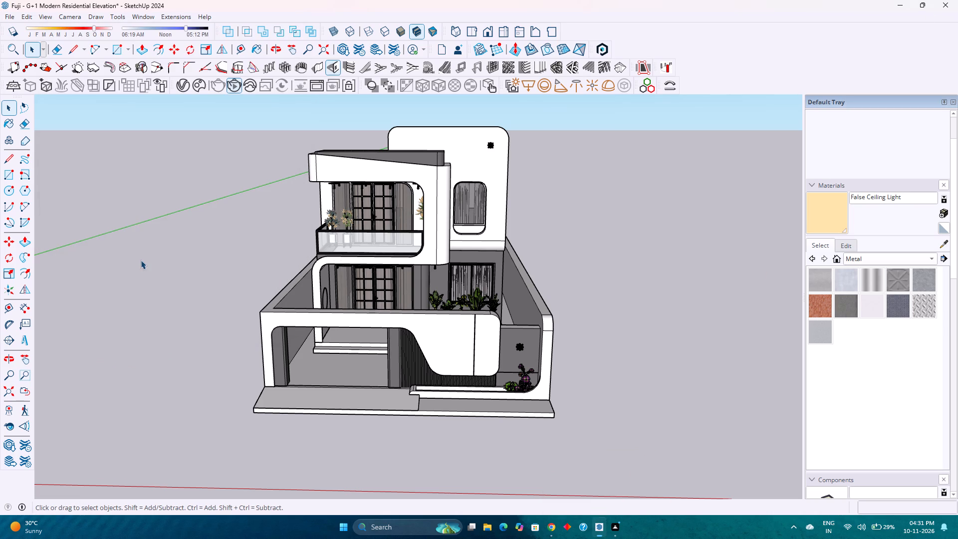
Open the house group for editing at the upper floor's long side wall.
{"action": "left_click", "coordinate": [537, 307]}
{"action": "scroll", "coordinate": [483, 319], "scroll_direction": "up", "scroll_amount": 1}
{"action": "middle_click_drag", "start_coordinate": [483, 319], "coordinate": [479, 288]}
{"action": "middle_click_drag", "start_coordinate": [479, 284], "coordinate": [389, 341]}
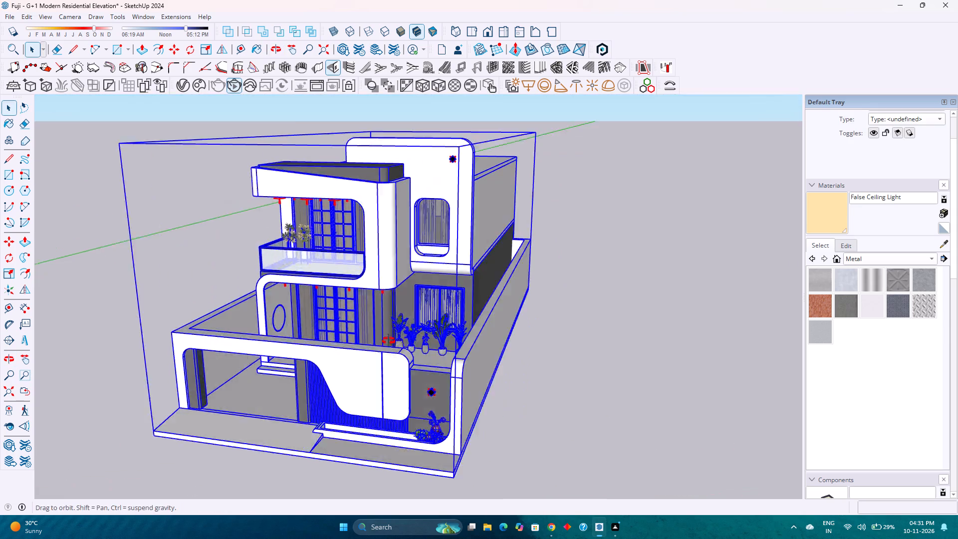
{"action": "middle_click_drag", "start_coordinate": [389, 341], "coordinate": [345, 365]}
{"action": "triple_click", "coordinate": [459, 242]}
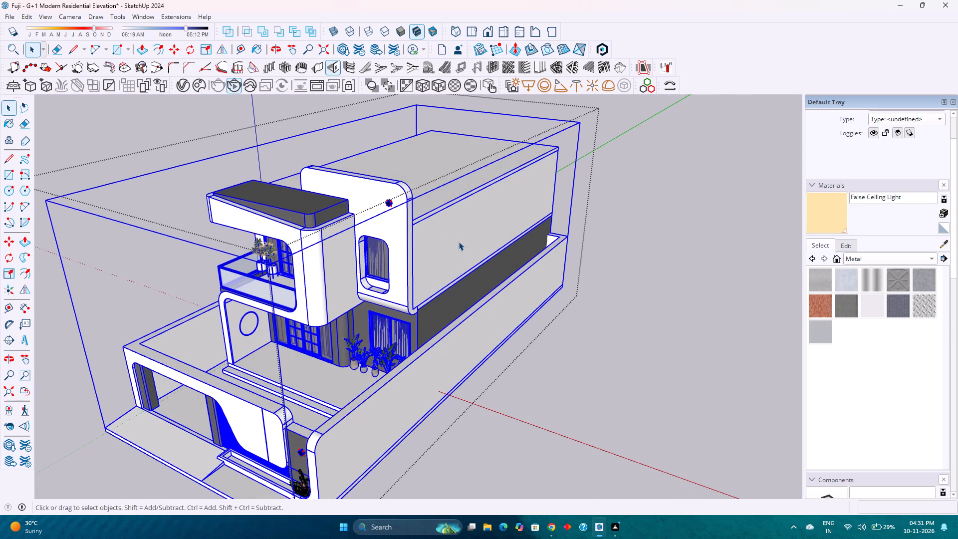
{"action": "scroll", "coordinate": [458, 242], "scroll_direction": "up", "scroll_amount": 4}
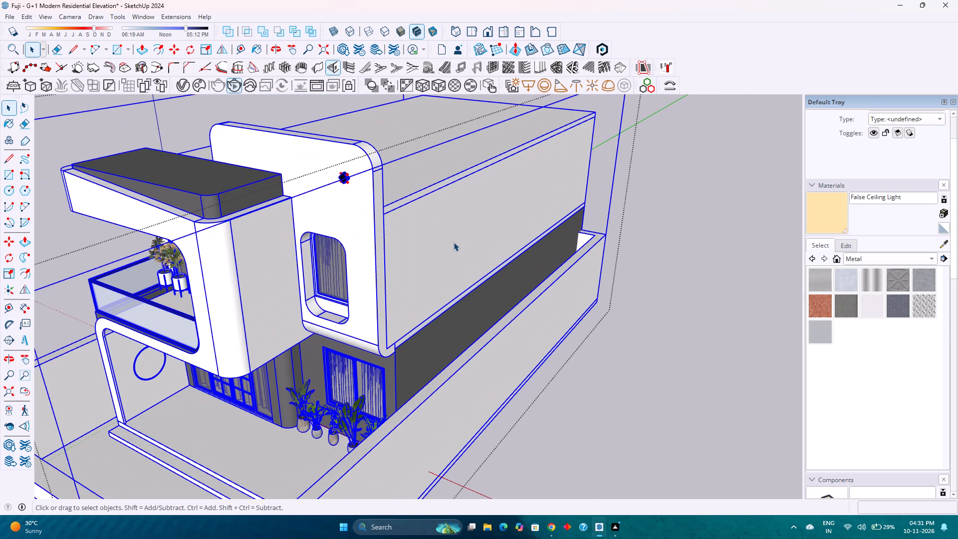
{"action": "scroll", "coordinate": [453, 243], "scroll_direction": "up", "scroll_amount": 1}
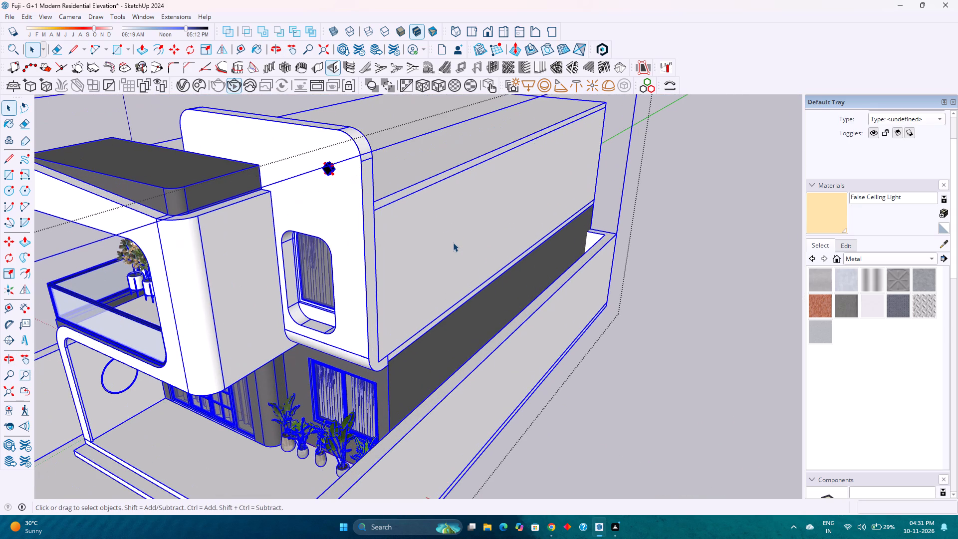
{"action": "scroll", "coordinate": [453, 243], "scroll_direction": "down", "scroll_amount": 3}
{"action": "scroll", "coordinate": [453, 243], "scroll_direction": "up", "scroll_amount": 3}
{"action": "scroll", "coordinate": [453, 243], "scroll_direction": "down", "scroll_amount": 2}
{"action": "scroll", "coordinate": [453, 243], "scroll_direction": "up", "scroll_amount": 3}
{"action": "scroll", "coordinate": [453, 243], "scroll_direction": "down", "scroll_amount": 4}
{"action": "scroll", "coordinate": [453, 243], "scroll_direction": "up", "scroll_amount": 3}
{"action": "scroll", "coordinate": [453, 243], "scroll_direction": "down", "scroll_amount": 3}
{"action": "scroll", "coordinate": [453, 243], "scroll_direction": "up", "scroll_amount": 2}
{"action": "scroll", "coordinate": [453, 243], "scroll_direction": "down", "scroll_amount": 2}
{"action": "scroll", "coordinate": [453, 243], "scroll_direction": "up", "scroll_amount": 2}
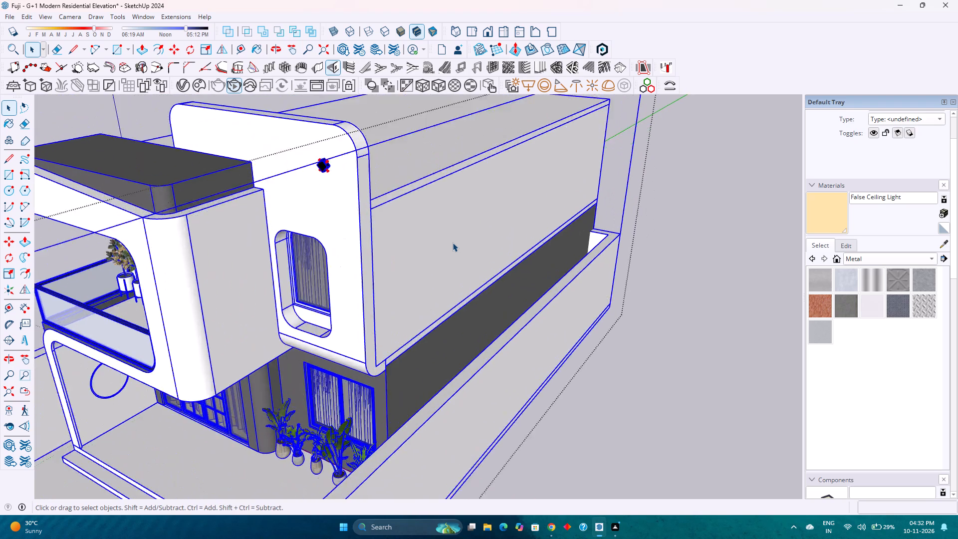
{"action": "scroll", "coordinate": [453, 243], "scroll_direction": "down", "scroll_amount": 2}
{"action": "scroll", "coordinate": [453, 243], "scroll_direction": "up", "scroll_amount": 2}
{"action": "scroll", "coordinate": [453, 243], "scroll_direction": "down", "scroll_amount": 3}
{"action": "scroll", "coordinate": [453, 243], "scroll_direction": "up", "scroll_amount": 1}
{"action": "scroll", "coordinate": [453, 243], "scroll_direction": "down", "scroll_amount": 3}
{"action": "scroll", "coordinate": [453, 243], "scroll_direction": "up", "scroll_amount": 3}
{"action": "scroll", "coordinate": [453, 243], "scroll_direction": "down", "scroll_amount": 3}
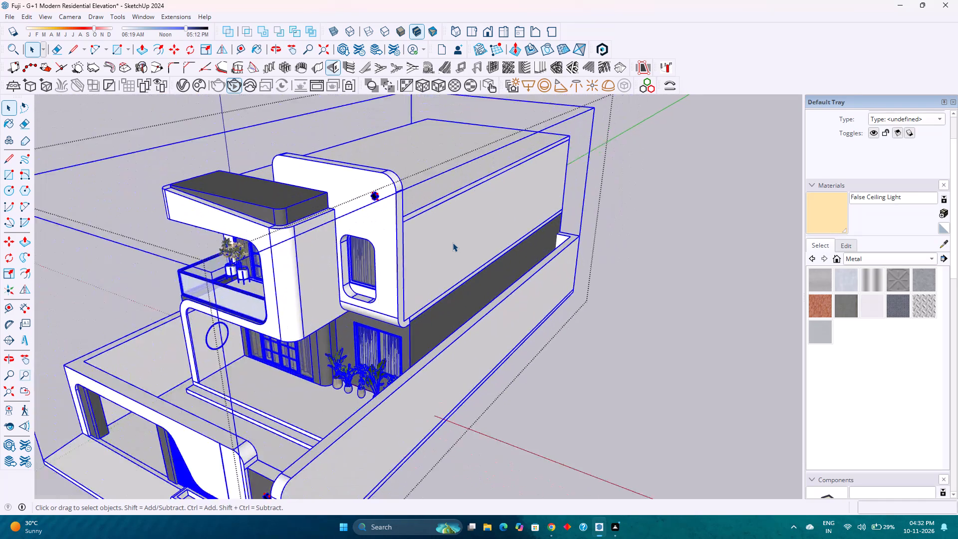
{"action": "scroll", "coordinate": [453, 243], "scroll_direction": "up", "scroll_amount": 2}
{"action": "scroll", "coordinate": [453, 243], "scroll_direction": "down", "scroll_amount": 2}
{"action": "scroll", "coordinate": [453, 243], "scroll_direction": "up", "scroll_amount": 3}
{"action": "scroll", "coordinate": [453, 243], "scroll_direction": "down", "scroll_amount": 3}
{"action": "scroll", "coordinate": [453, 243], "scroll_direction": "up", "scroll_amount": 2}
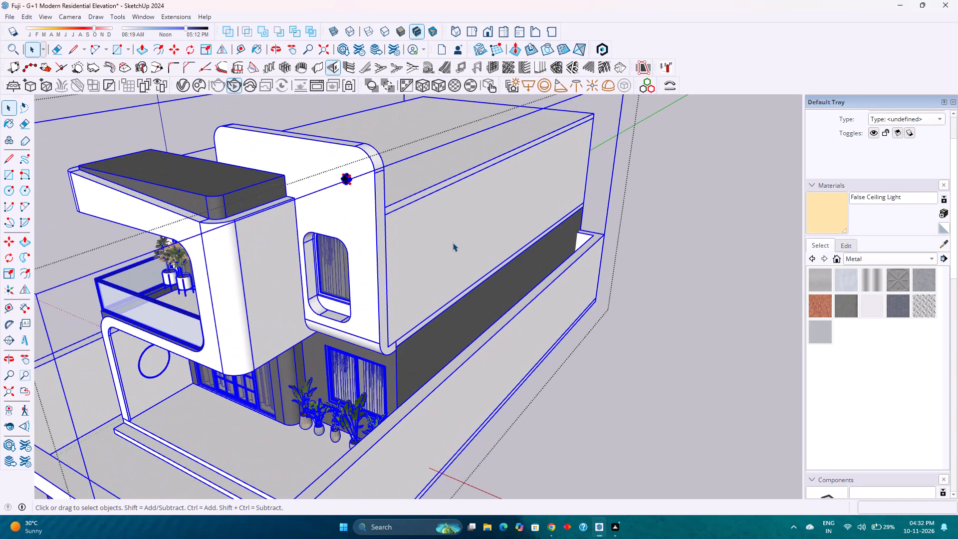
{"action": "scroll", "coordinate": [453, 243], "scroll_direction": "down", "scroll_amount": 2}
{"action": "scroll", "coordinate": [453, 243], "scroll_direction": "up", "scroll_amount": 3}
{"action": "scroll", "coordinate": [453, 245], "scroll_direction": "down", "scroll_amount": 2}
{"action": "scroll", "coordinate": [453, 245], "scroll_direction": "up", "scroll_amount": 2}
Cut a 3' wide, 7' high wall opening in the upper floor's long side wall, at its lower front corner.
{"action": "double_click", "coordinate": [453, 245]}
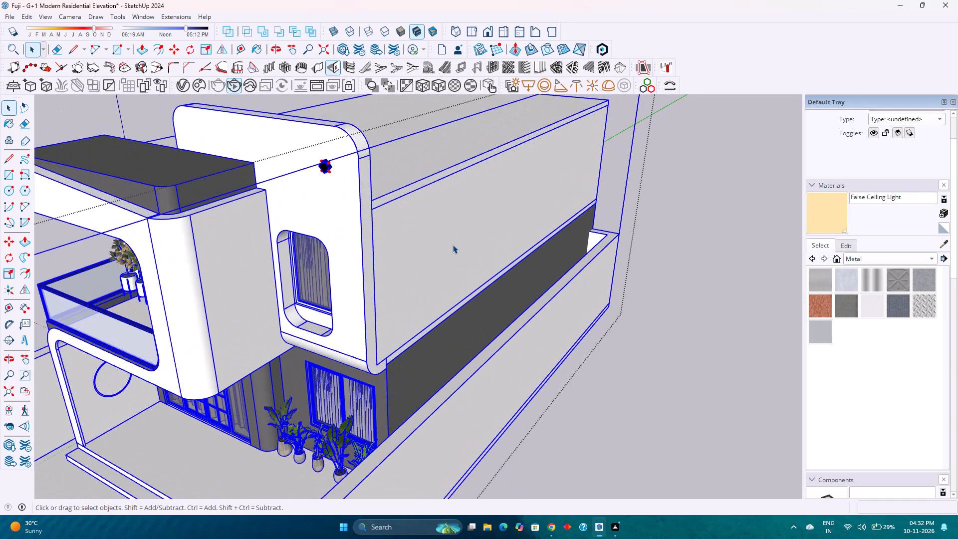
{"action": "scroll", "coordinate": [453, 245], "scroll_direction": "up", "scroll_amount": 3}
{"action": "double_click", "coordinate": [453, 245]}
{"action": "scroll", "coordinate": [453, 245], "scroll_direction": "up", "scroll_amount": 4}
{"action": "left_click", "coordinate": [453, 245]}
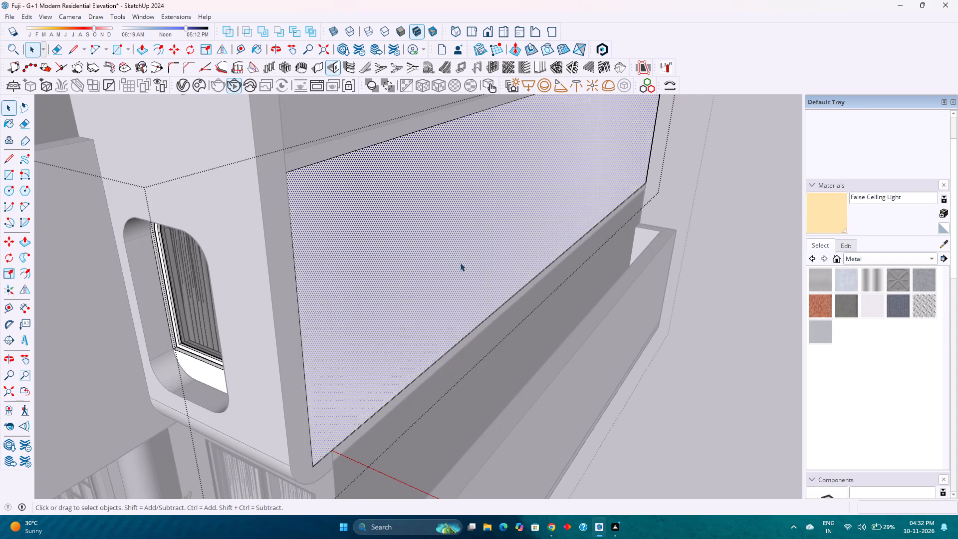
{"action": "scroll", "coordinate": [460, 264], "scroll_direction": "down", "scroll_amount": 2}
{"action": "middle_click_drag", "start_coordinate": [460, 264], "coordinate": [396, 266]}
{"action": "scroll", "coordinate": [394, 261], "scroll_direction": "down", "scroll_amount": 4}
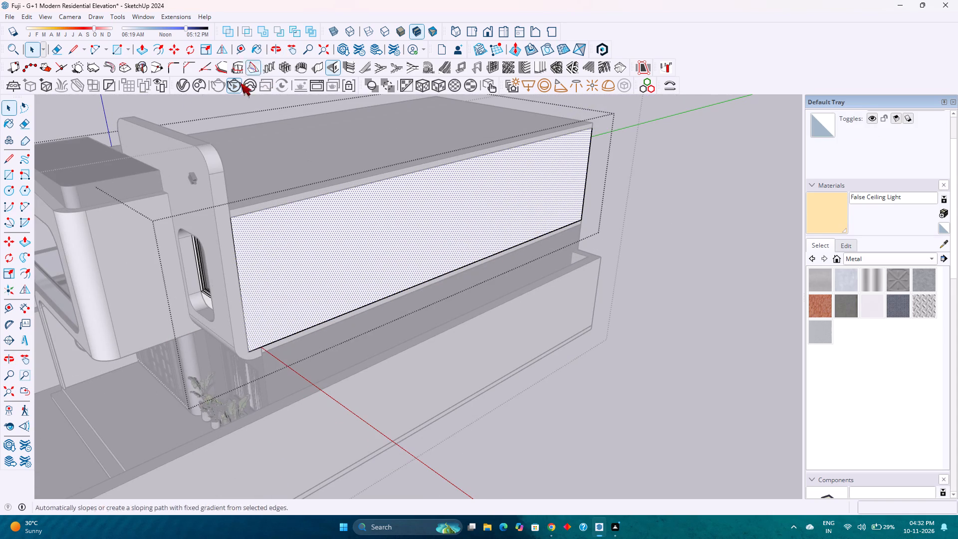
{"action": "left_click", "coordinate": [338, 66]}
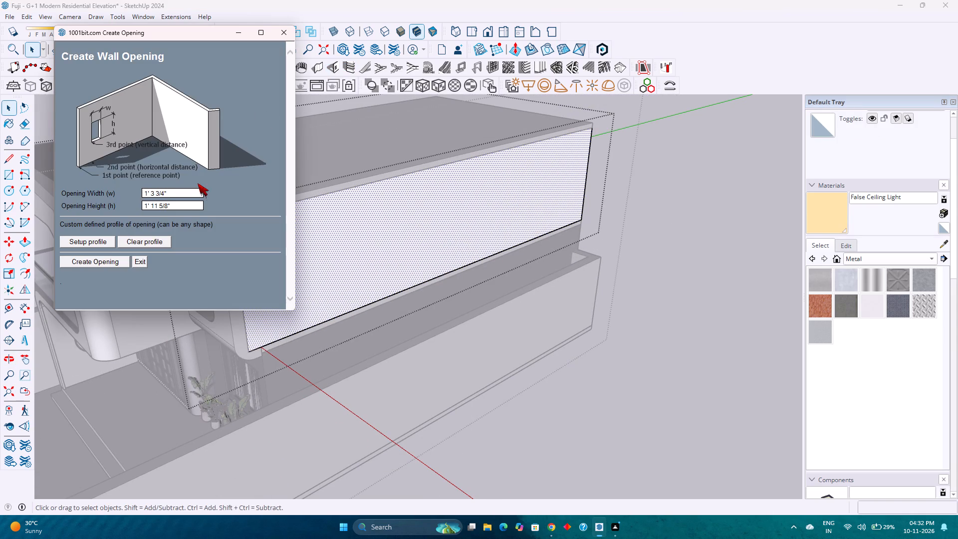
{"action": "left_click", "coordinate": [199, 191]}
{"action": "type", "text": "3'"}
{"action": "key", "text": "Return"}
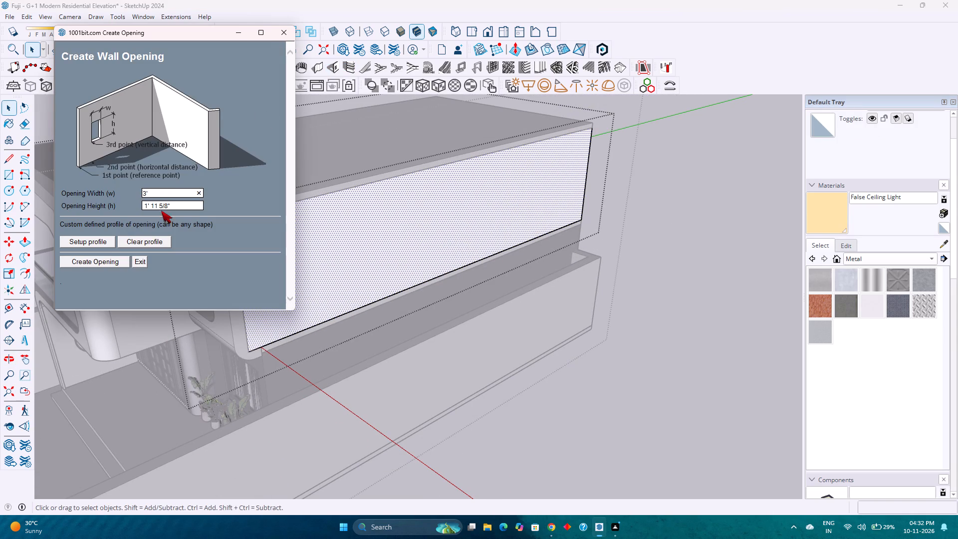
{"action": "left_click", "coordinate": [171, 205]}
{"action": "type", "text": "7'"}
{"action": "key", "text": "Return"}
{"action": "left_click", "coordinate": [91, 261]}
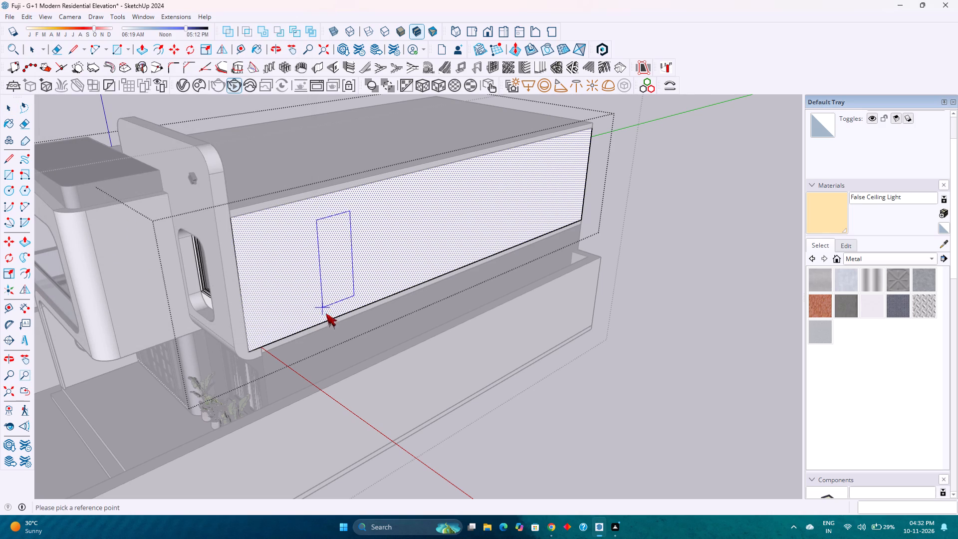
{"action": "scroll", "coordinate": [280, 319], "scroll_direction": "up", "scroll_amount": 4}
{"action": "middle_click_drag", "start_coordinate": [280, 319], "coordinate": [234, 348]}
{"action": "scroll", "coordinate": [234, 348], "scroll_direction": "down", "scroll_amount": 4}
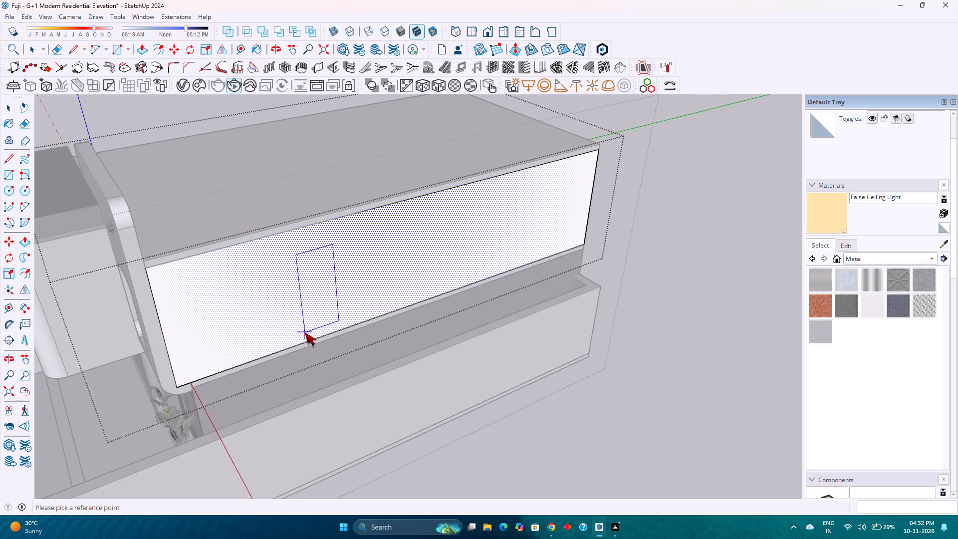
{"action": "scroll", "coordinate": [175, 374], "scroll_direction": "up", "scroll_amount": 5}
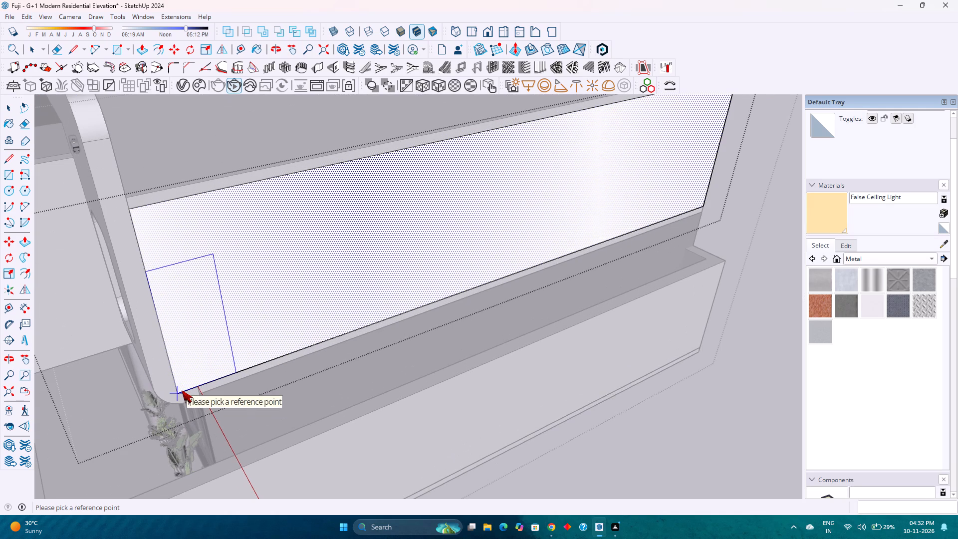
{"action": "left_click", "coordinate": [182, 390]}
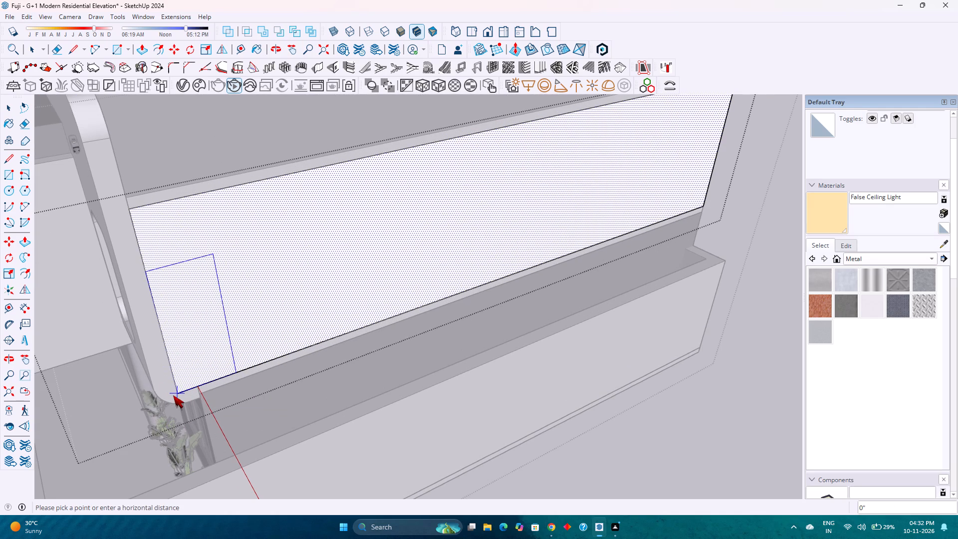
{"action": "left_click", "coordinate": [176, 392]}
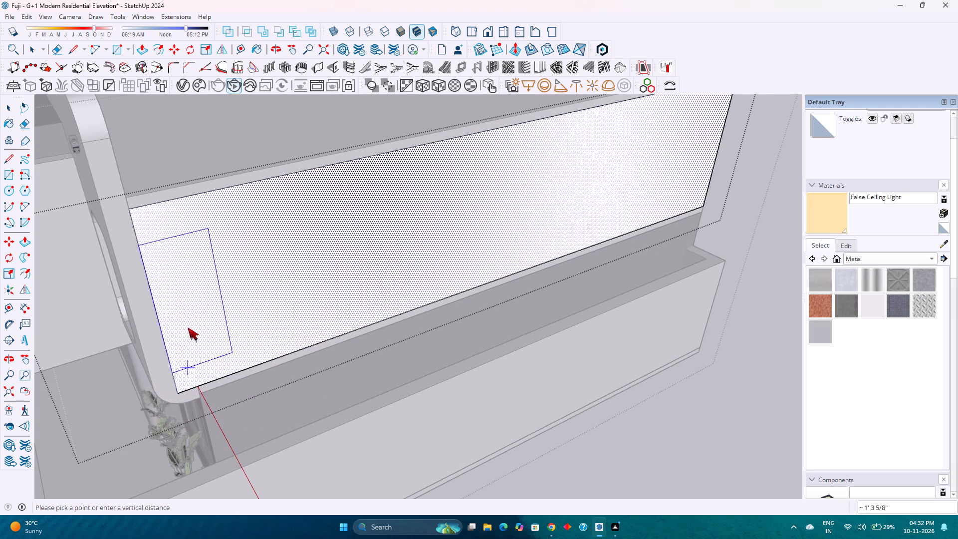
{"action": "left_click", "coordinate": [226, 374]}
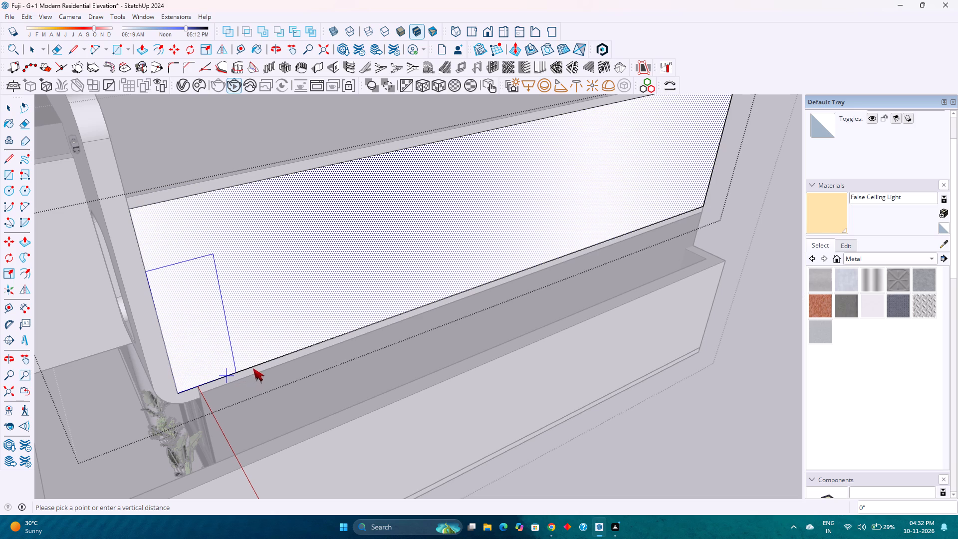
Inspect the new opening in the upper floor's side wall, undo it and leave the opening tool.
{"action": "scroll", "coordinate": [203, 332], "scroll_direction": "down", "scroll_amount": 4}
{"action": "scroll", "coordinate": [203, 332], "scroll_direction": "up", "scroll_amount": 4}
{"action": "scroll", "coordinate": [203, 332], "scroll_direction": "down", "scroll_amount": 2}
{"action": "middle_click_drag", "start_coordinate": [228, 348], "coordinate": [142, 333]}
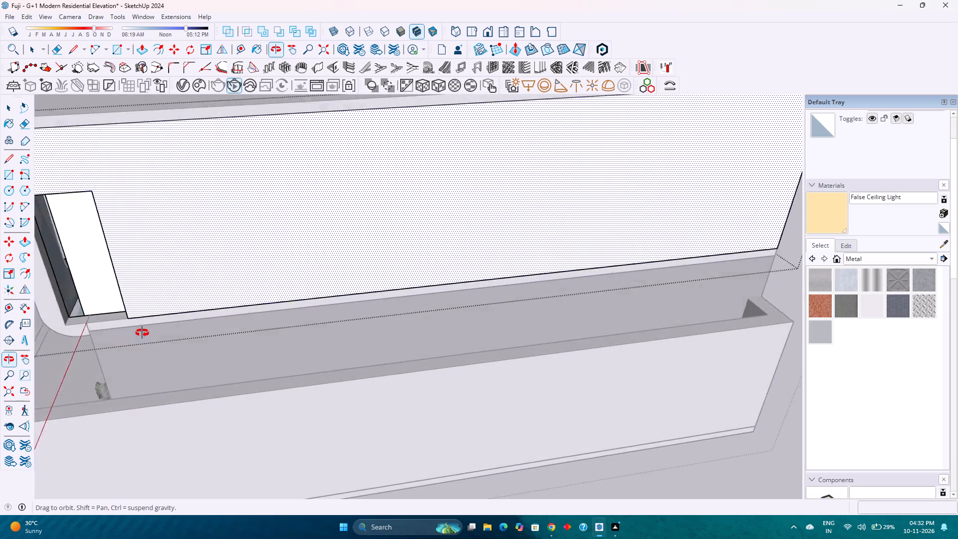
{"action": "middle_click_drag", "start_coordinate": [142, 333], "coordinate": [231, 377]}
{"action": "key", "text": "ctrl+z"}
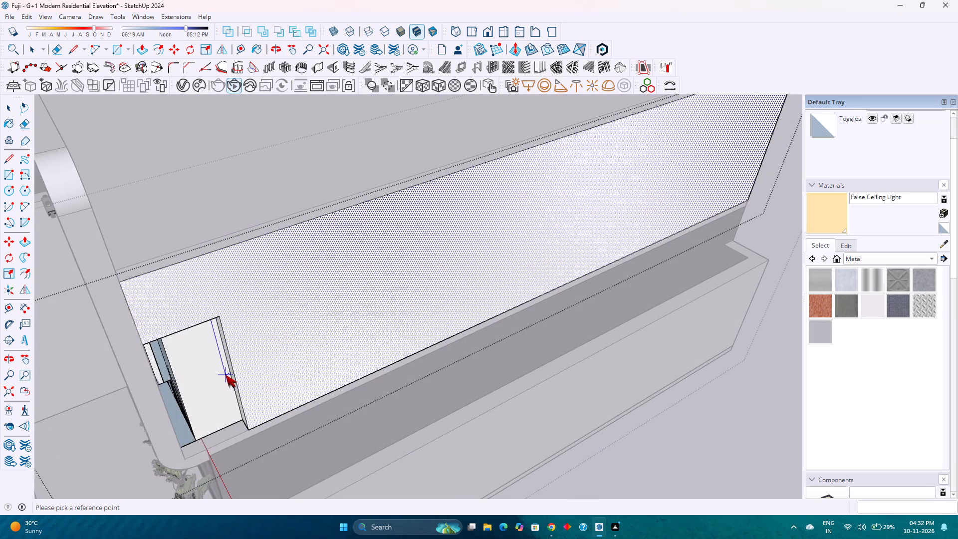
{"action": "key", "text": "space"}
Examine the upper floor's side wall and the house's front facade from several angles, near and far.
{"action": "scroll", "coordinate": [232, 360], "scroll_direction": "down", "scroll_amount": 9}
{"action": "middle_click_drag", "start_coordinate": [202, 367], "coordinate": [346, 295]}
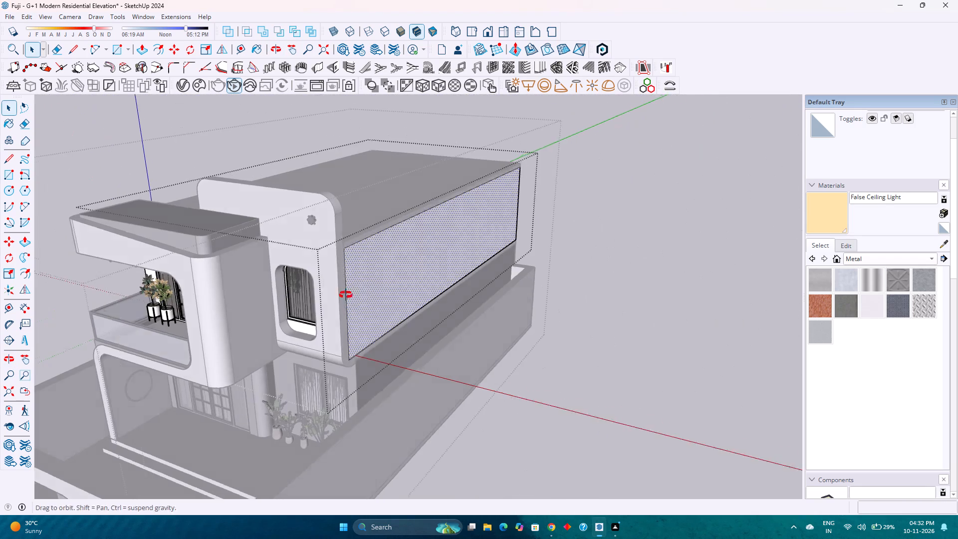
{"action": "middle_click_drag", "start_coordinate": [346, 295], "coordinate": [350, 294]}
{"action": "left_click", "coordinate": [573, 377]}
{"action": "scroll", "coordinate": [387, 354], "scroll_direction": "down", "scroll_amount": 3}
{"action": "scroll", "coordinate": [387, 354], "scroll_direction": "up", "scroll_amount": 1}
{"action": "middle_click_drag", "start_coordinate": [363, 358], "coordinate": [466, 286]}
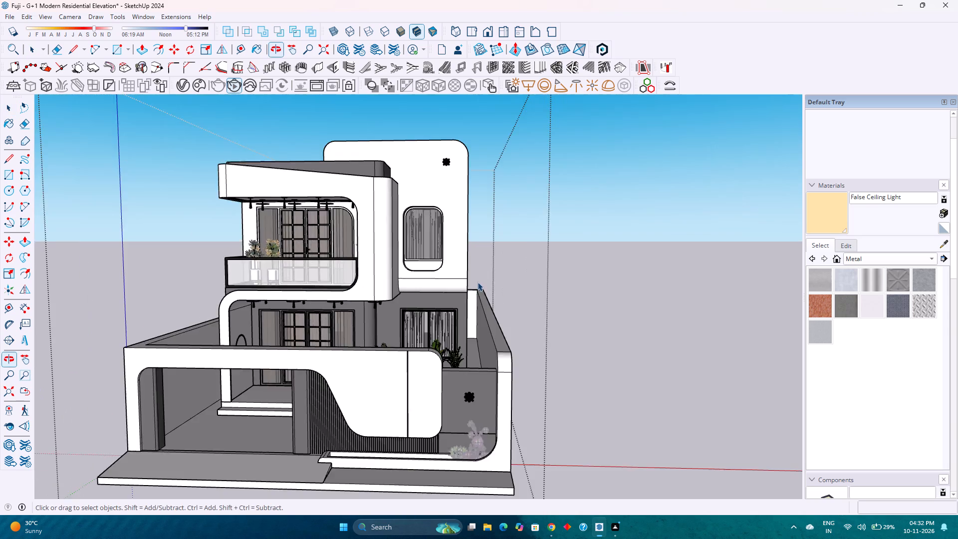
{"action": "scroll", "coordinate": [478, 284], "scroll_direction": "down", "scroll_amount": 3}
{"action": "scroll", "coordinate": [478, 286], "scroll_direction": "up", "scroll_amount": 4}
{"action": "middle_click_drag", "start_coordinate": [368, 284], "coordinate": [372, 278]}
{"action": "scroll", "coordinate": [366, 278], "scroll_direction": "down", "scroll_amount": 3}
{"action": "scroll", "coordinate": [366, 278], "scroll_direction": "up", "scroll_amount": 3}
{"action": "scroll", "coordinate": [366, 278], "scroll_direction": "down", "scroll_amount": 2}
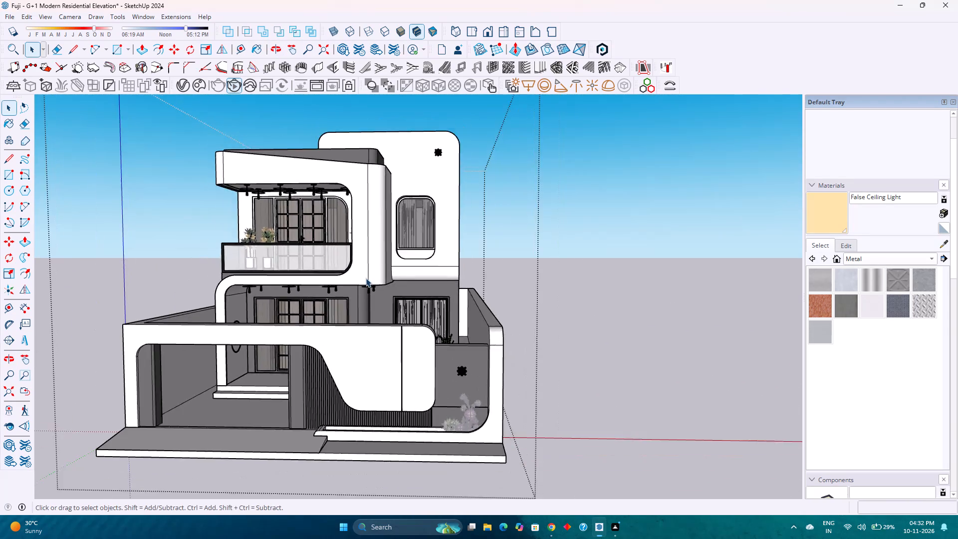
{"action": "scroll", "coordinate": [366, 278], "scroll_direction": "up", "scroll_amount": 2}
{"action": "scroll", "coordinate": [366, 278], "scroll_direction": "down", "scroll_amount": 3}
{"action": "scroll", "coordinate": [366, 278], "scroll_direction": "up", "scroll_amount": 2}
{"action": "middle_click_drag", "start_coordinate": [317, 312], "coordinate": [289, 329]}
{"action": "scroll", "coordinate": [289, 329], "scroll_direction": "down", "scroll_amount": 3}
{"action": "scroll", "coordinate": [289, 329], "scroll_direction": "up", "scroll_amount": 3}
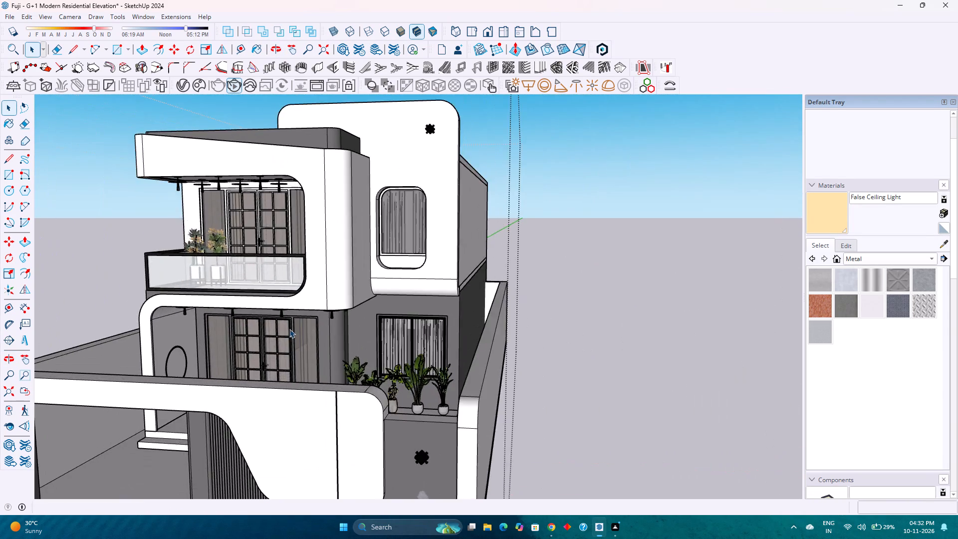
{"action": "scroll", "coordinate": [289, 329], "scroll_direction": "up", "scroll_amount": 3}
{"action": "middle_click_drag", "start_coordinate": [273, 332], "coordinate": [321, 327]}
{"action": "scroll", "coordinate": [321, 327], "scroll_direction": "down", "scroll_amount": 7}
{"action": "scroll", "coordinate": [313, 322], "scroll_direction": "up", "scroll_amount": 1}
{"action": "scroll", "coordinate": [313, 322], "scroll_direction": "down", "scroll_amount": 3}
{"action": "middle_click_drag", "start_coordinate": [393, 359], "coordinate": [366, 362]}
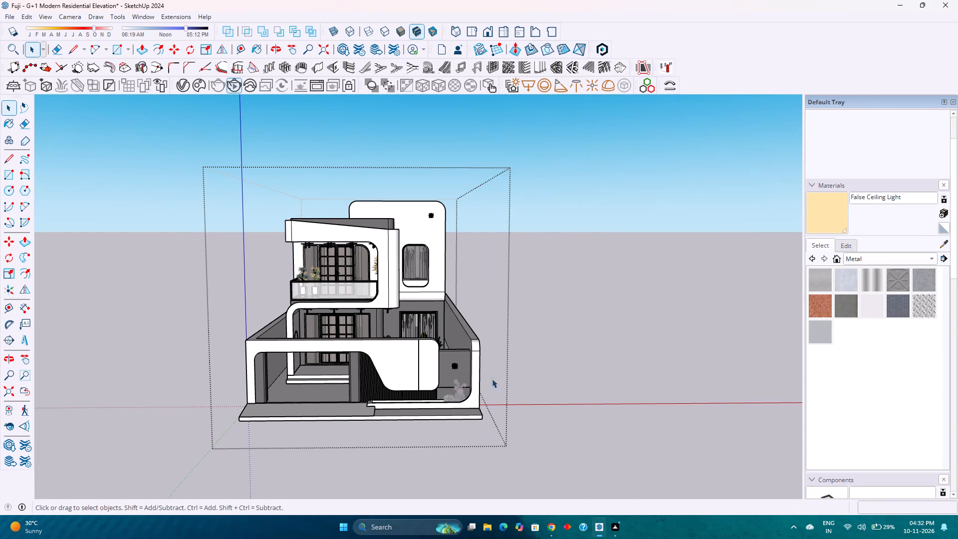
Close the open house group to return to the whole model.
{"action": "left_click", "coordinate": [522, 378]}
{"action": "left_click", "coordinate": [561, 378]}
{"action": "scroll", "coordinate": [431, 400], "scroll_direction": "down", "scroll_amount": 2}
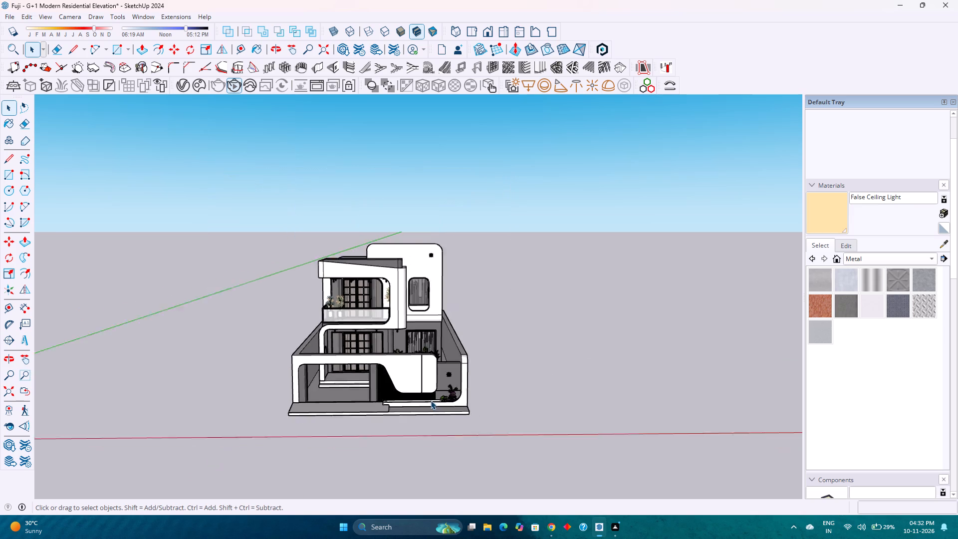
Examine the house's facade near and far from the standard front view and from a lower angle.
{"action": "scroll", "coordinate": [431, 400], "scroll_direction": "down", "scroll_amount": 2}
{"action": "scroll", "coordinate": [431, 400], "scroll_direction": "up", "scroll_amount": 8}
{"action": "scroll", "coordinate": [430, 400], "scroll_direction": "down", "scroll_amount": 3}
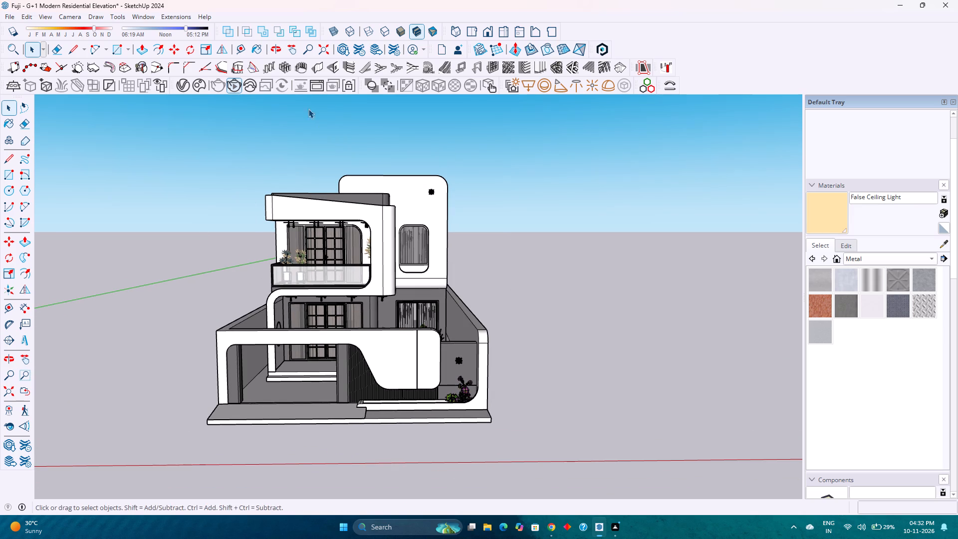
{"action": "left_click", "coordinate": [489, 31]}
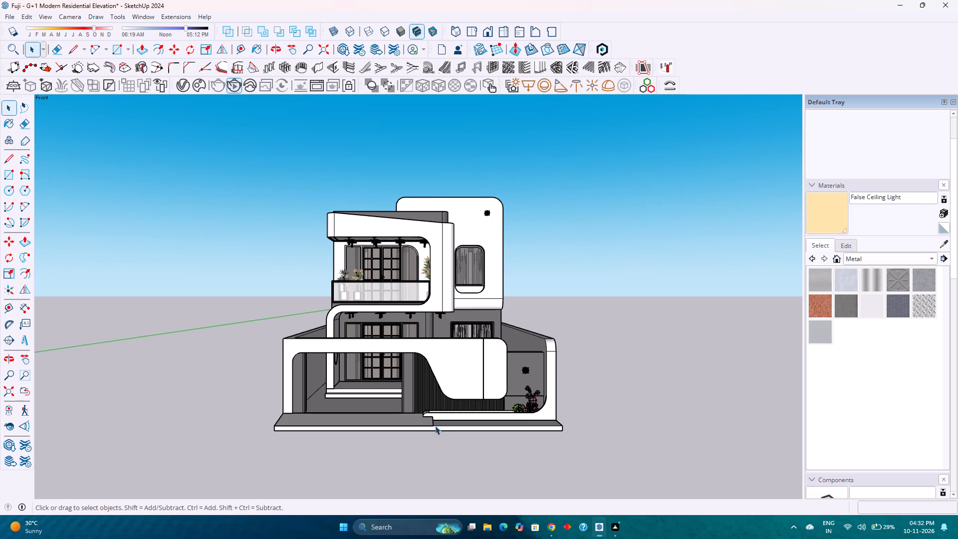
{"action": "scroll", "coordinate": [399, 414], "scroll_direction": "up", "scroll_amount": 4}
{"action": "scroll", "coordinate": [408, 337], "scroll_direction": "up", "scroll_amount": 1}
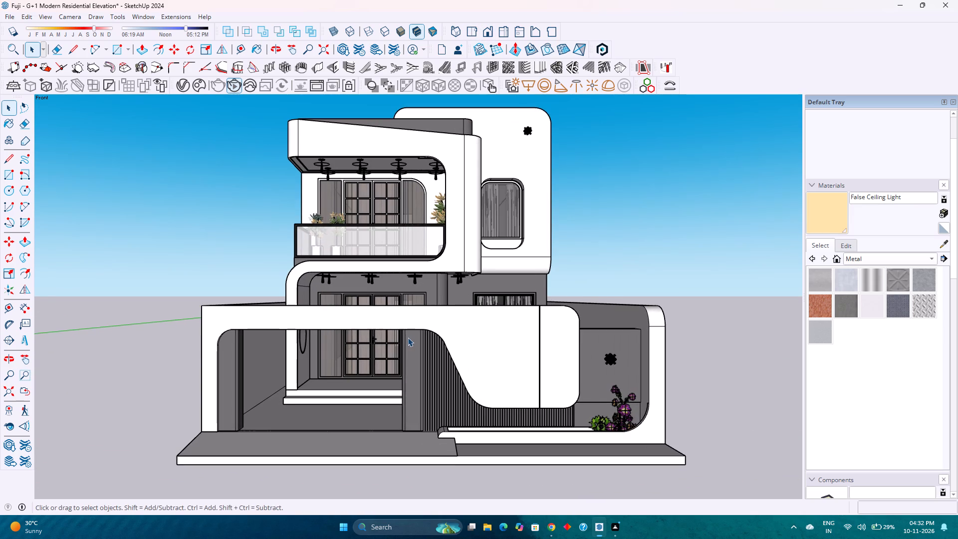
{"action": "scroll", "coordinate": [394, 273], "scroll_direction": "up", "scroll_amount": 1}
{"action": "scroll", "coordinate": [394, 273], "scroll_direction": "down", "scroll_amount": 1}
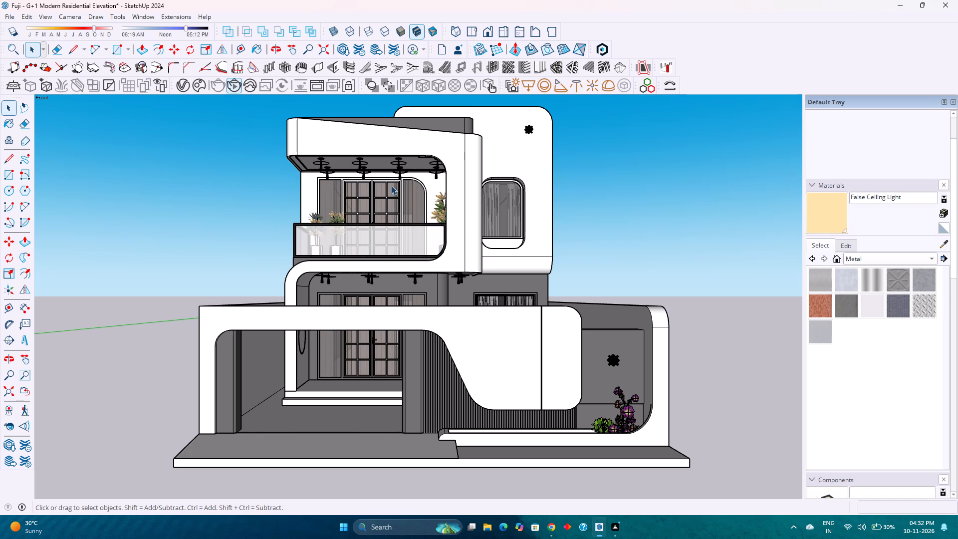
{"action": "scroll", "coordinate": [423, 108], "scroll_direction": "up", "scroll_amount": 1}
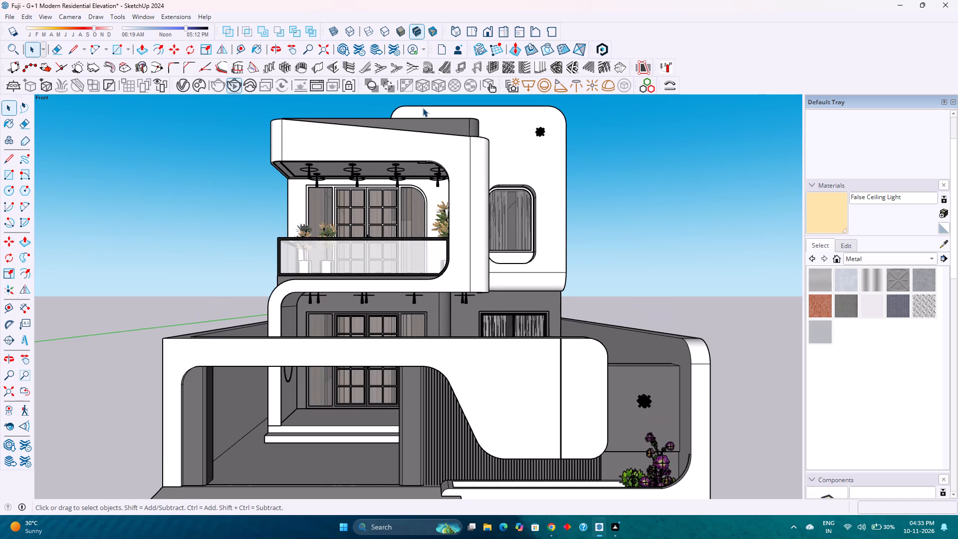
{"action": "scroll", "coordinate": [423, 108], "scroll_direction": "down", "scroll_amount": 1}
{"action": "scroll", "coordinate": [409, 181], "scroll_direction": "up", "scroll_amount": 1}
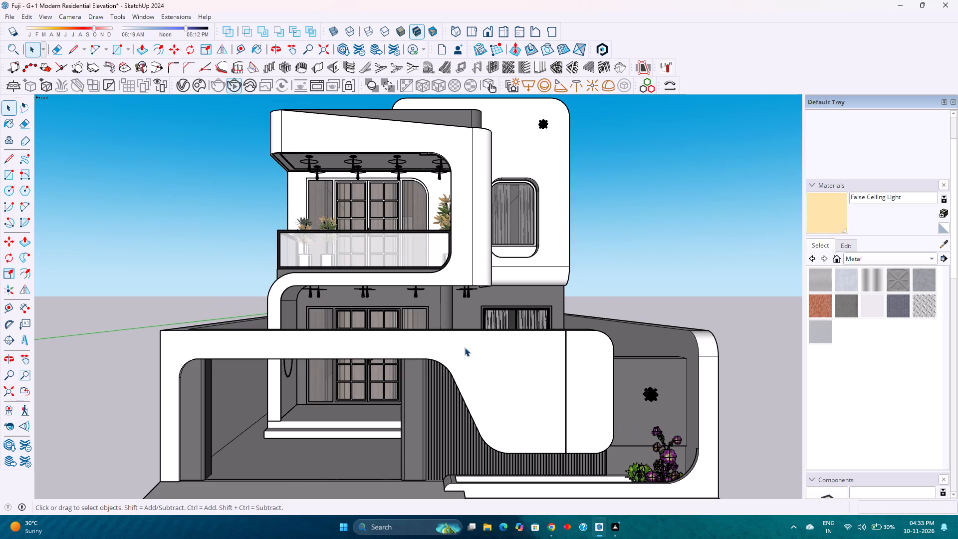
{"action": "scroll", "coordinate": [463, 348], "scroll_direction": "down", "scroll_amount": 1}
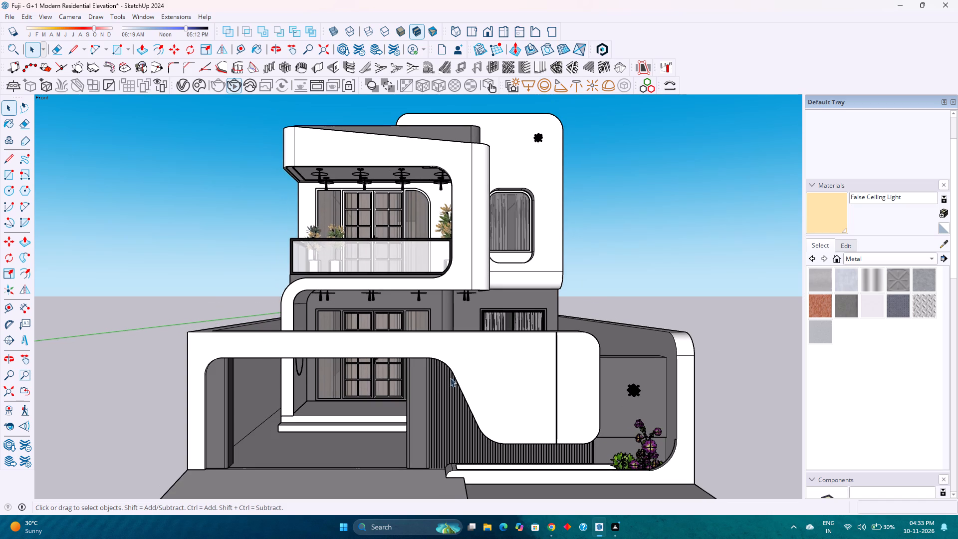
{"action": "scroll", "coordinate": [427, 471], "scroll_direction": "down", "scroll_amount": 2}
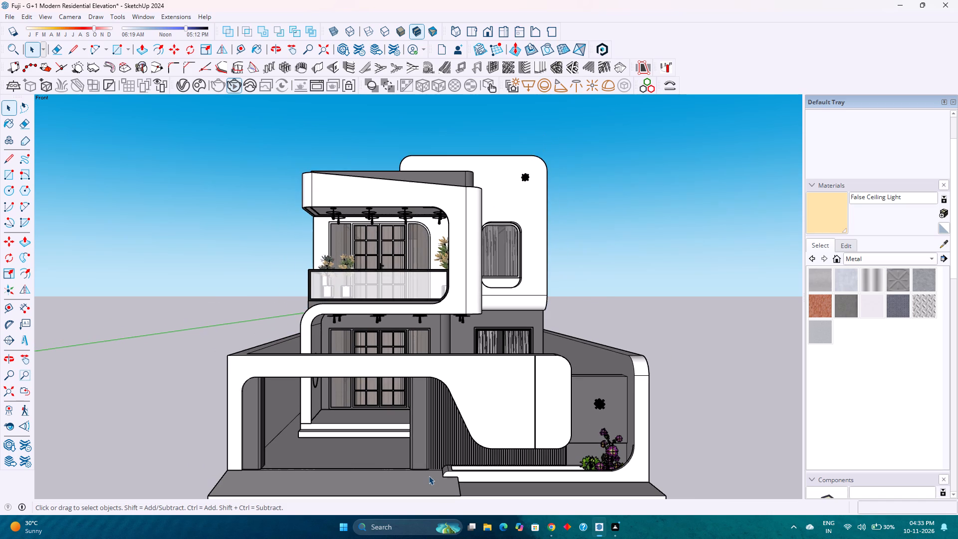
{"action": "scroll", "coordinate": [432, 482], "scroll_direction": "up", "scroll_amount": 2}
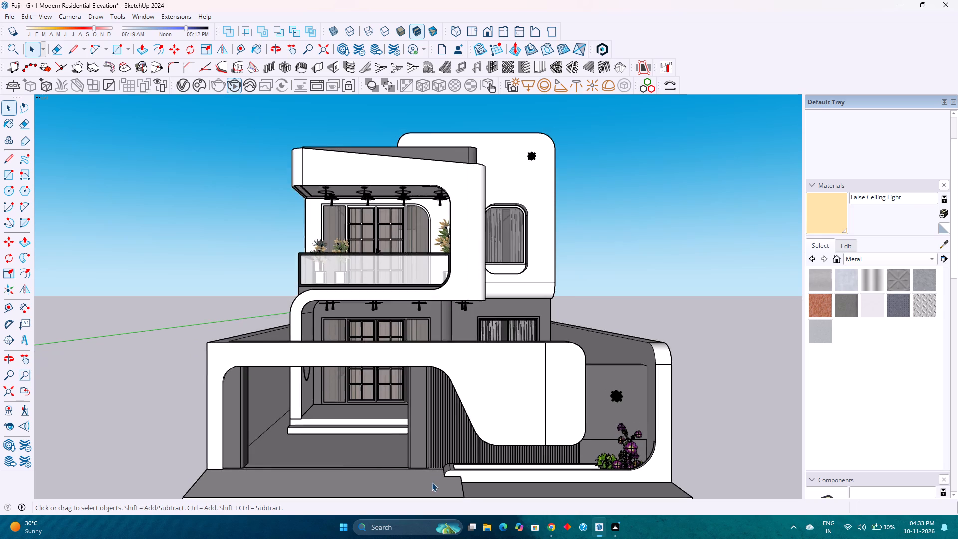
{"action": "scroll", "coordinate": [433, 477], "scroll_direction": "down", "scroll_amount": 2}
{"action": "middle_click_drag", "start_coordinate": [433, 476], "coordinate": [433, 419]}
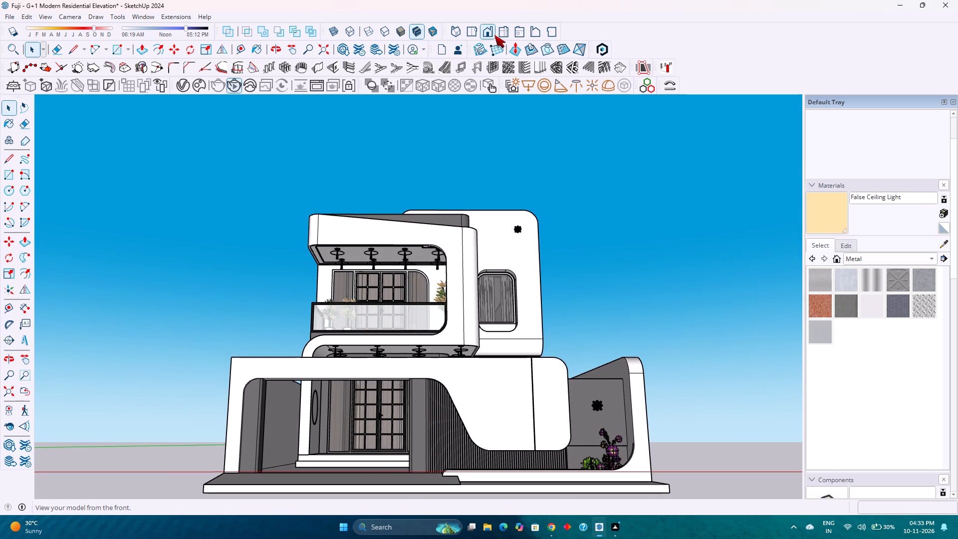
Restore the standard front view and frame the whole house from its base slab to the roof.
{"action": "left_click", "coordinate": [489, 29]}
{"action": "scroll", "coordinate": [517, 343], "scroll_direction": "down", "scroll_amount": 3}
{"action": "scroll", "coordinate": [478, 442], "scroll_direction": "up", "scroll_amount": 2}
{"action": "scroll", "coordinate": [509, 366], "scroll_direction": "up", "scroll_amount": 1}
{"action": "middle_click_drag", "start_coordinate": [507, 351], "coordinate": [497, 358], "text": "shift"}
{"action": "scroll", "coordinate": [480, 399], "scroll_direction": "up", "scroll_amount": 3}
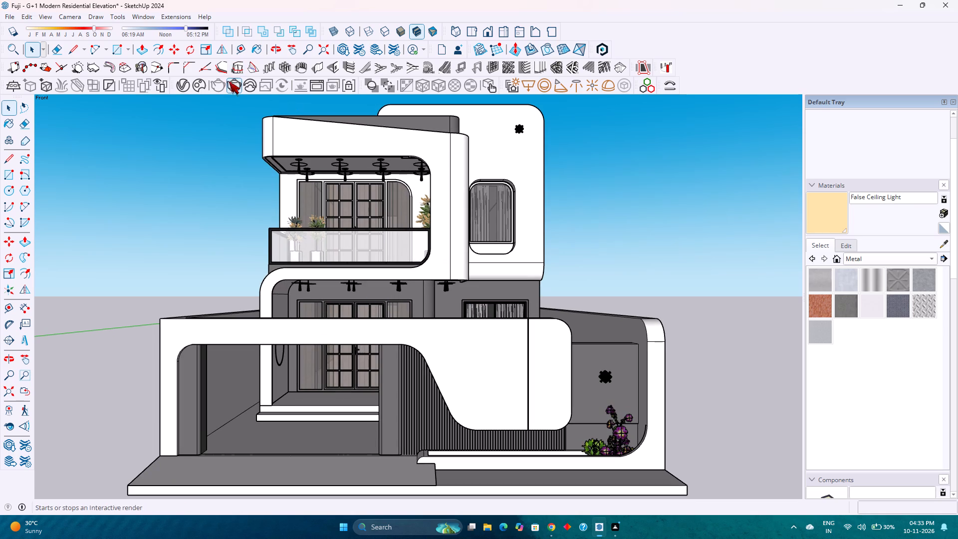
Stop the running interactive render.
{"action": "left_click", "coordinate": [230, 87]}
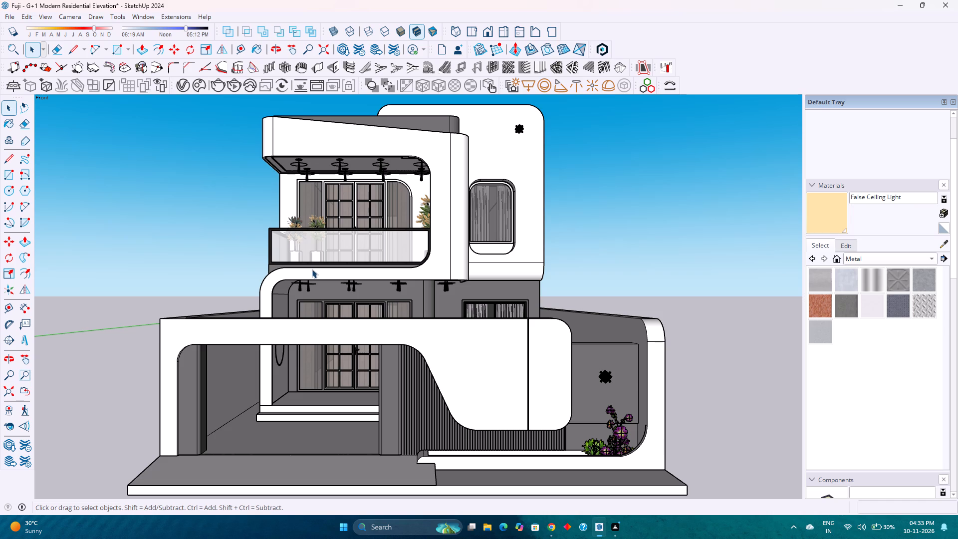
Examine the front facade at varying distances to judge how the whole elevation fits the frame.
{"action": "scroll", "coordinate": [311, 269], "scroll_direction": "down", "scroll_amount": 2}
{"action": "scroll", "coordinate": [311, 269], "scroll_direction": "up", "scroll_amount": 2}
{"action": "scroll", "coordinate": [310, 277], "scroll_direction": "down", "scroll_amount": 1}
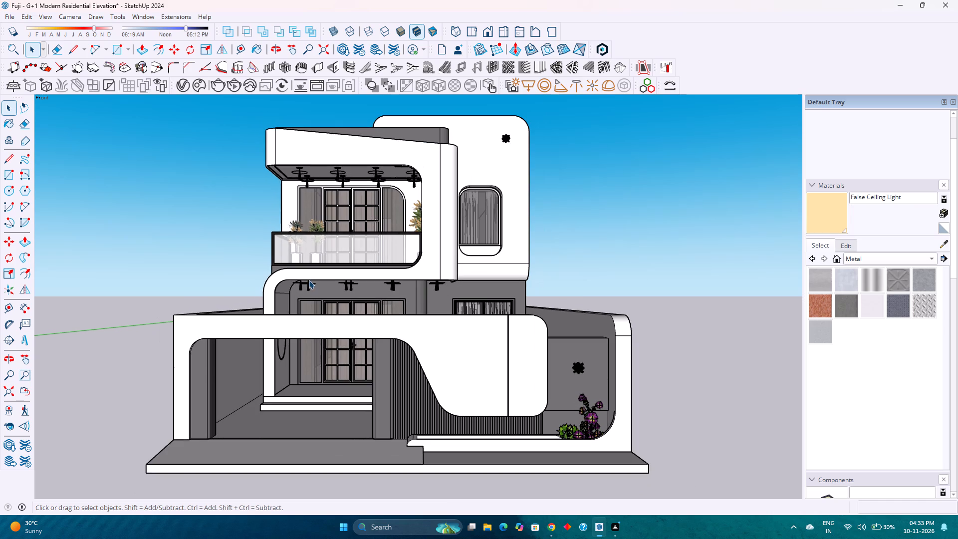
{"action": "scroll", "coordinate": [187, 290], "scroll_direction": "up", "scroll_amount": 1}
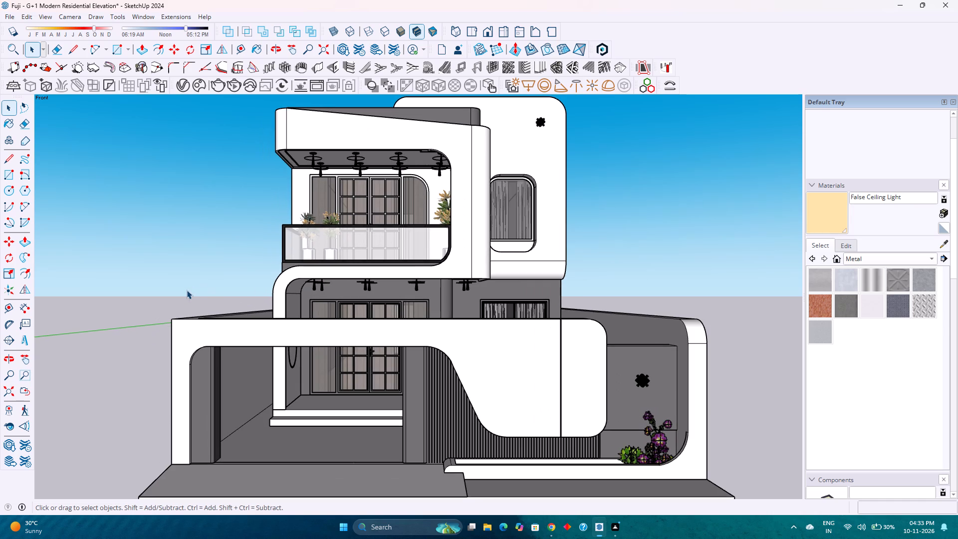
{"action": "scroll", "coordinate": [187, 290], "scroll_direction": "down", "scroll_amount": 1}
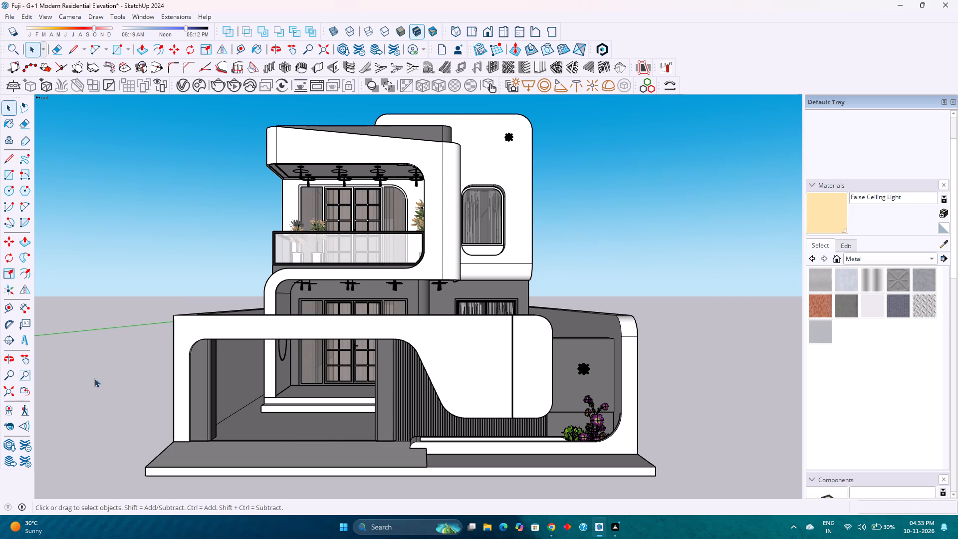
{"action": "scroll", "coordinate": [84, 382], "scroll_direction": "up", "scroll_amount": 1}
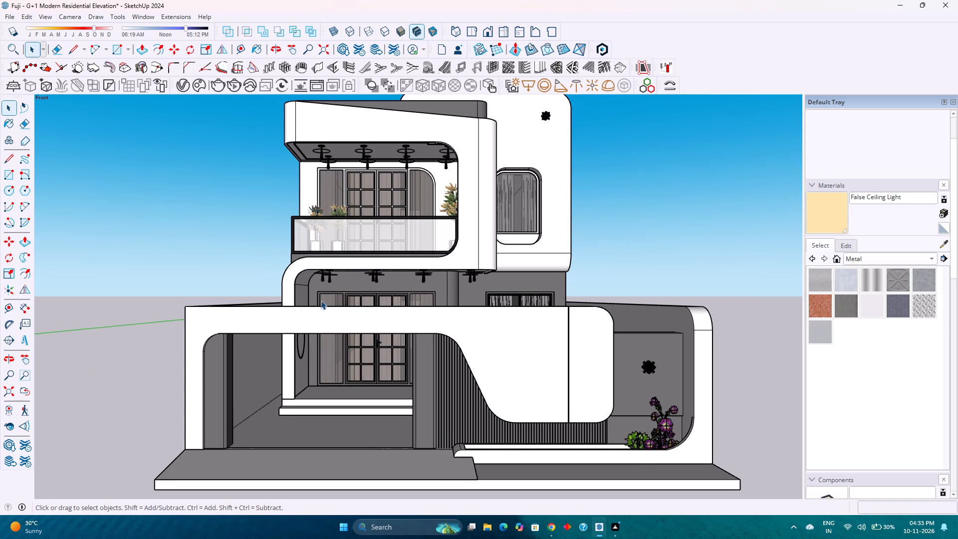
{"action": "scroll", "coordinate": [424, 100], "scroll_direction": "down", "scroll_amount": 1}
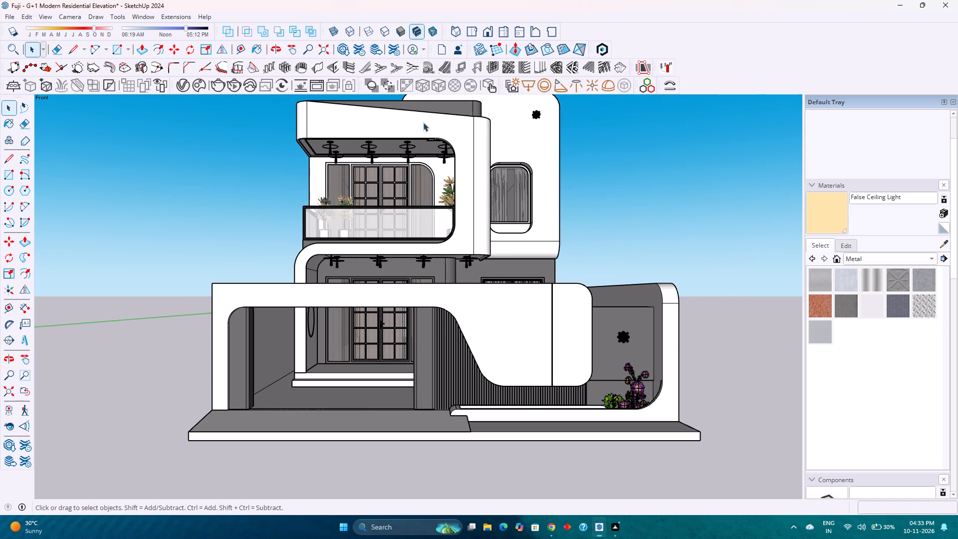
{"action": "scroll", "coordinate": [427, 96], "scroll_direction": "up", "scroll_amount": 1}
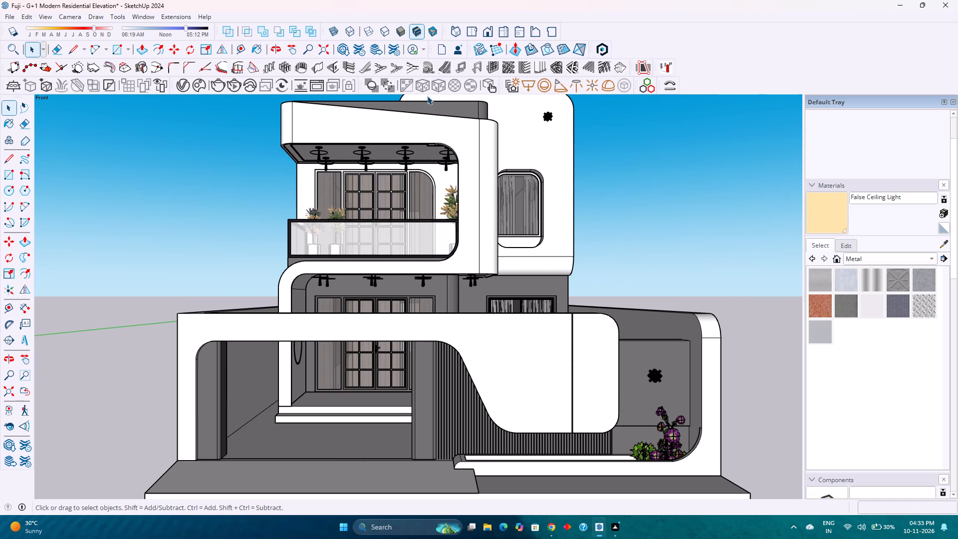
{"action": "scroll", "coordinate": [507, 474], "scroll_direction": "down", "scroll_amount": 1}
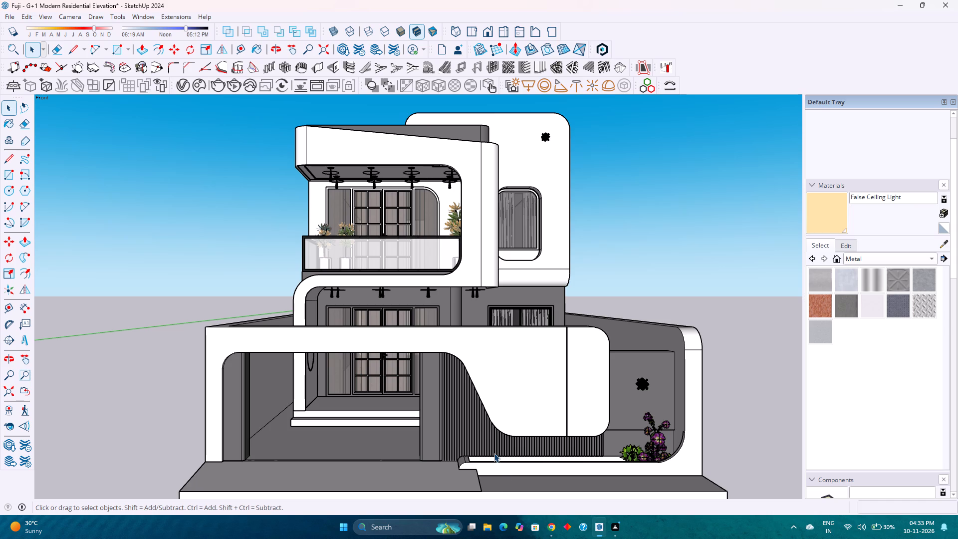
{"action": "scroll", "coordinate": [438, 118], "scroll_direction": "down", "scroll_amount": 1}
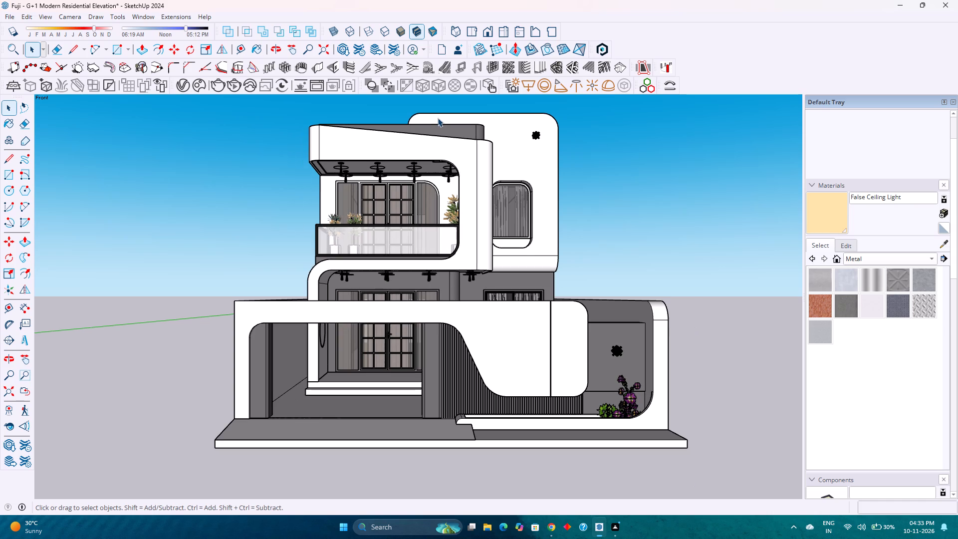
{"action": "scroll", "coordinate": [455, 268], "scroll_direction": "up", "scroll_amount": 1}
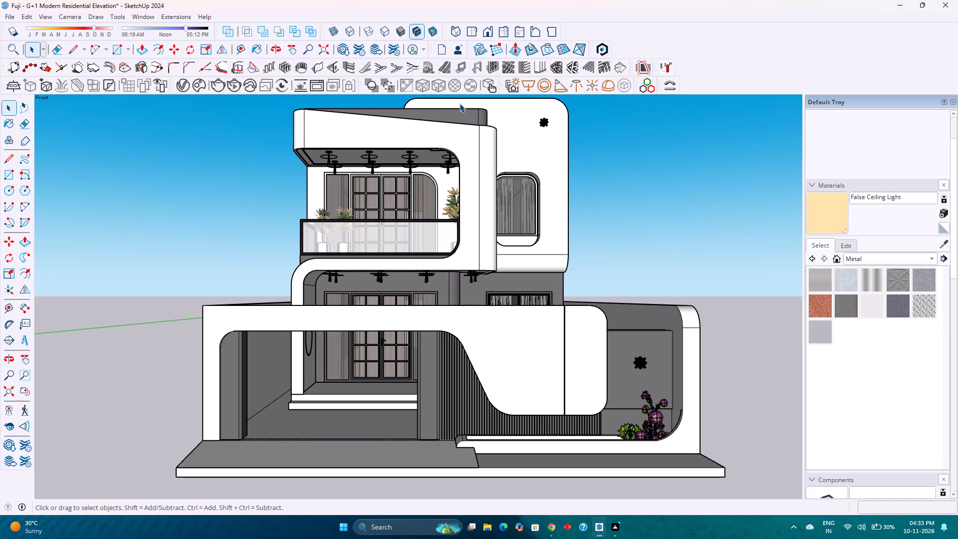
{"action": "scroll", "coordinate": [460, 103], "scroll_direction": "up", "scroll_amount": 1}
{"action": "scroll", "coordinate": [460, 103], "scroll_direction": "down", "scroll_amount": 1}
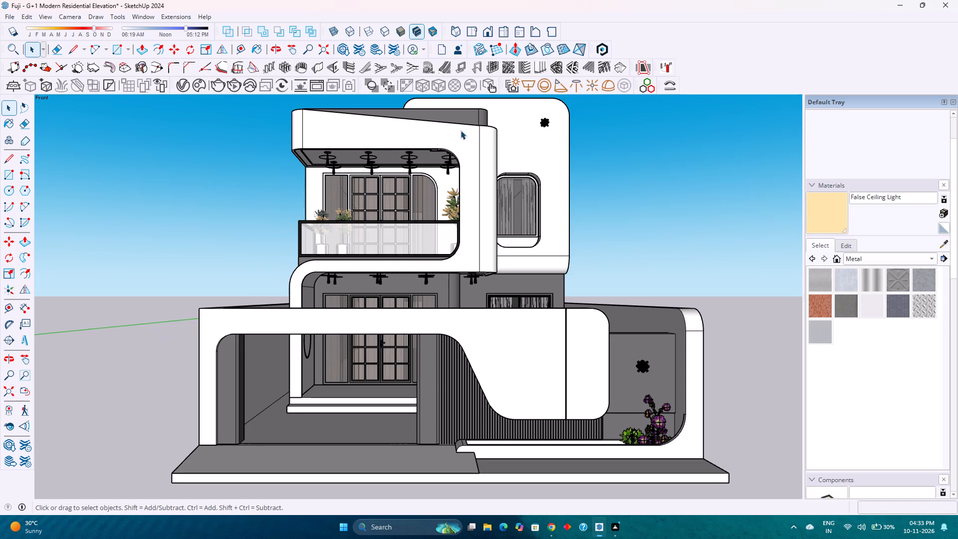
{"action": "scroll", "coordinate": [457, 154], "scroll_direction": "up", "scroll_amount": 1}
{"action": "scroll", "coordinate": [457, 154], "scroll_direction": "down", "scroll_amount": 1}
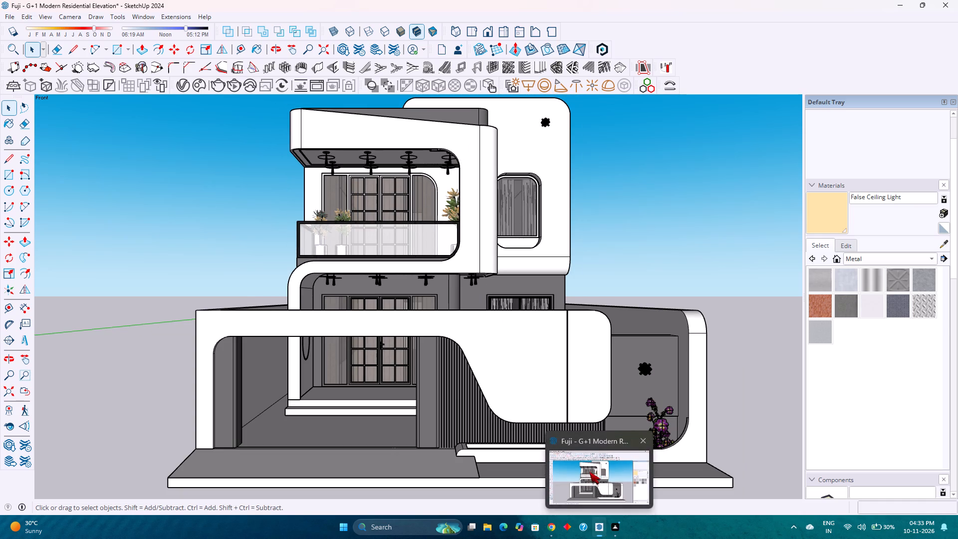
Start a new interactive render of the house from the front view.
{"action": "left_click", "coordinate": [240, 88]}
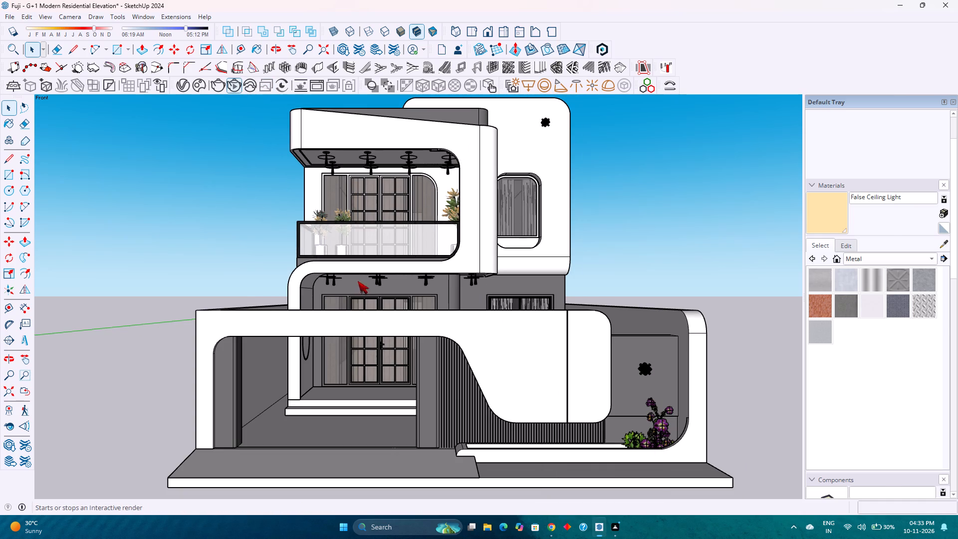
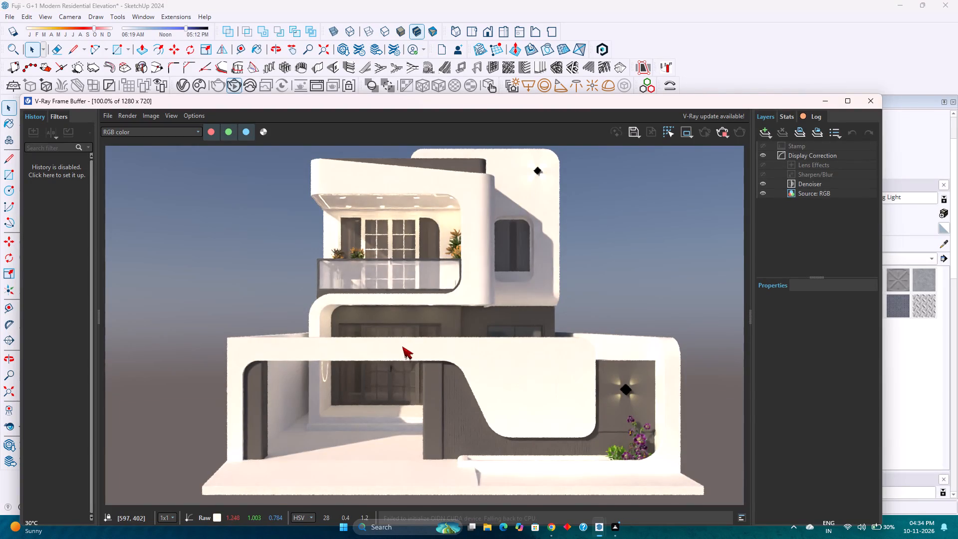
Shift the sun's time of day to late evening, just before sunset, for the running interactive render.
{"action": "left_click_drag", "start_coordinate": [187, 27], "coordinate": [197, 29]}
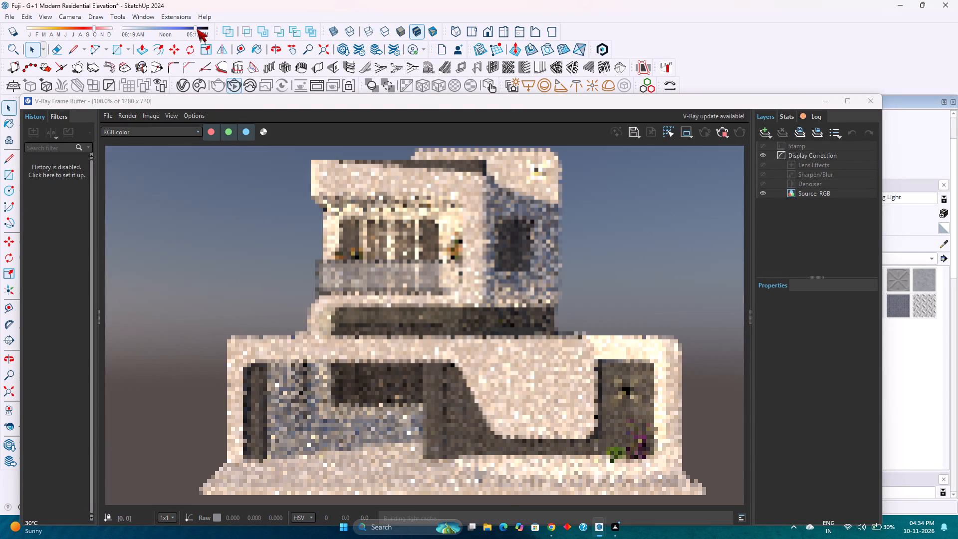
{"action": "left_click_drag", "start_coordinate": [197, 29], "coordinate": [199, 29]}
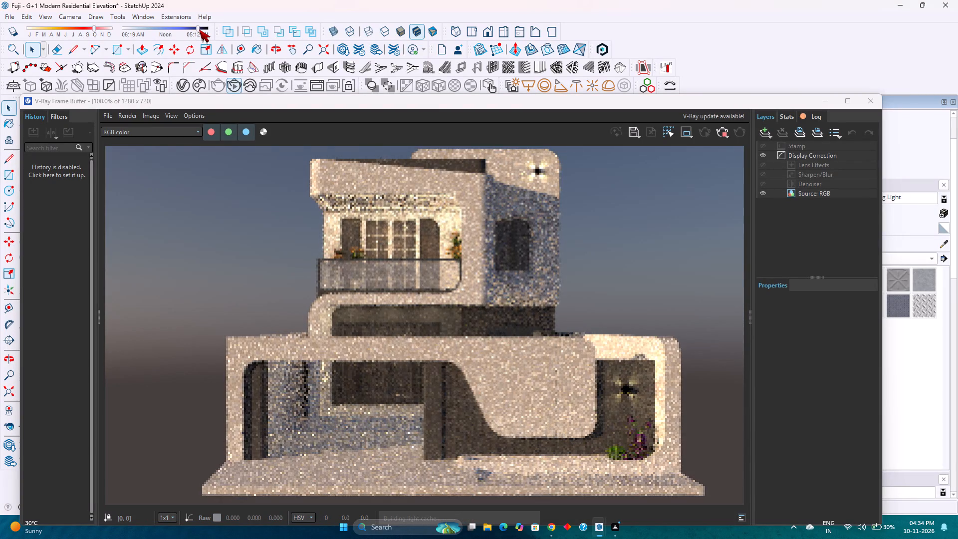
{"action": "left_click_drag", "start_coordinate": [199, 29], "coordinate": [203, 29]}
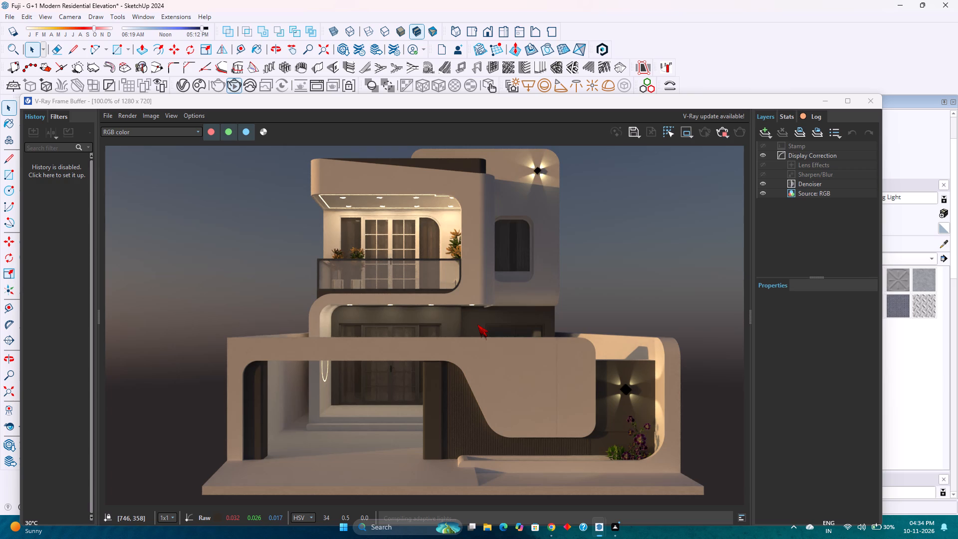
Examine the evening render of the facade at different magnifications, judging its light fixtures and overall mood, and close the render window.
{"action": "scroll", "coordinate": [469, 339], "scroll_direction": "down", "scroll_amount": 3}
{"action": "scroll", "coordinate": [469, 339], "scroll_direction": "up", "scroll_amount": 2}
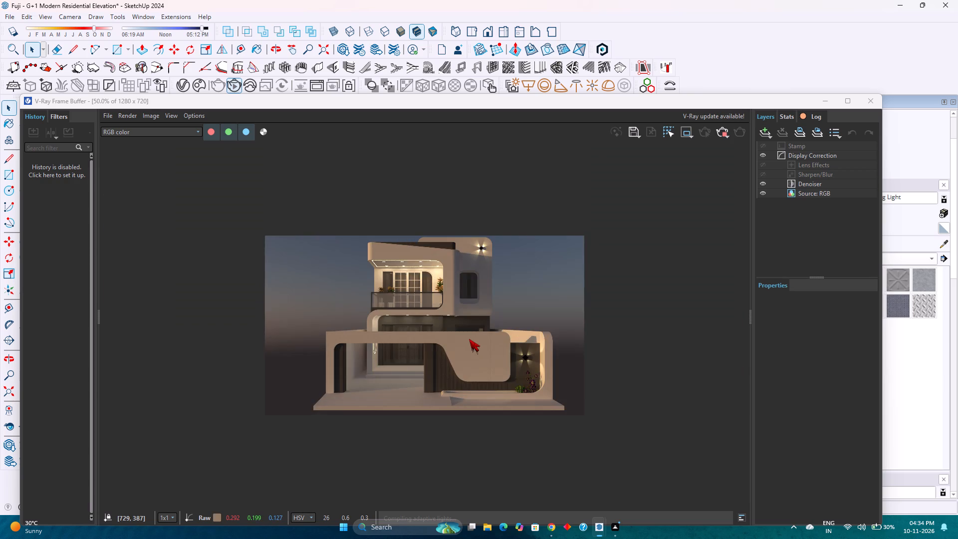
{"action": "scroll", "coordinate": [468, 339], "scroll_direction": "up", "scroll_amount": 2}
{"action": "scroll", "coordinate": [468, 339], "scroll_direction": "down", "scroll_amount": 1}
{"action": "scroll", "coordinate": [468, 339], "scroll_direction": "up", "scroll_amount": 1}
{"action": "scroll", "coordinate": [468, 339], "scroll_direction": "down", "scroll_amount": 1}
{"action": "scroll", "coordinate": [468, 339], "scroll_direction": "up", "scroll_amount": 1}
{"action": "scroll", "coordinate": [468, 339], "scroll_direction": "down", "scroll_amount": 2}
{"action": "scroll", "coordinate": [468, 339], "scroll_direction": "up", "scroll_amount": 2}
{"action": "scroll", "coordinate": [467, 339], "scroll_direction": "down", "scroll_amount": 1}
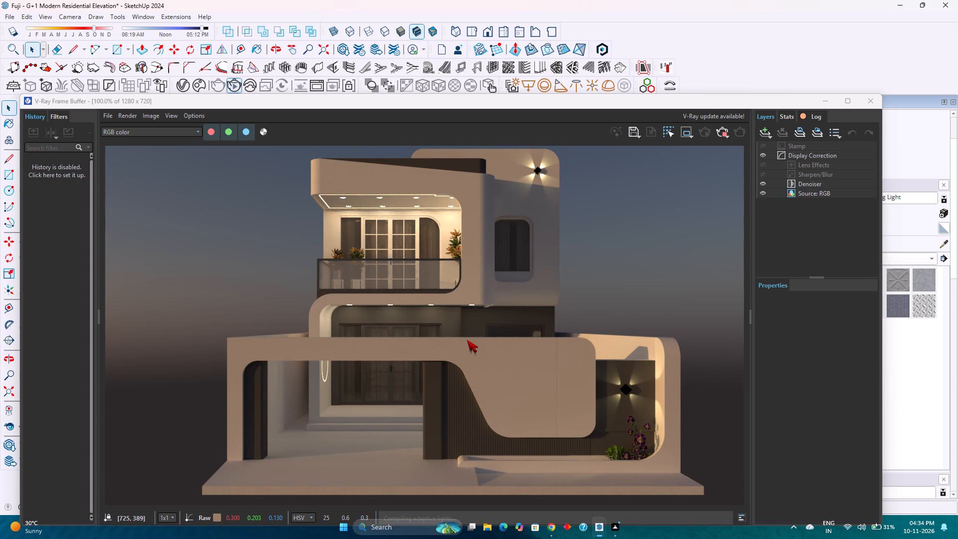
{"action": "scroll", "coordinate": [467, 340], "scroll_direction": "down", "scroll_amount": 3}
{"action": "scroll", "coordinate": [466, 340], "scroll_direction": "up", "scroll_amount": 2}
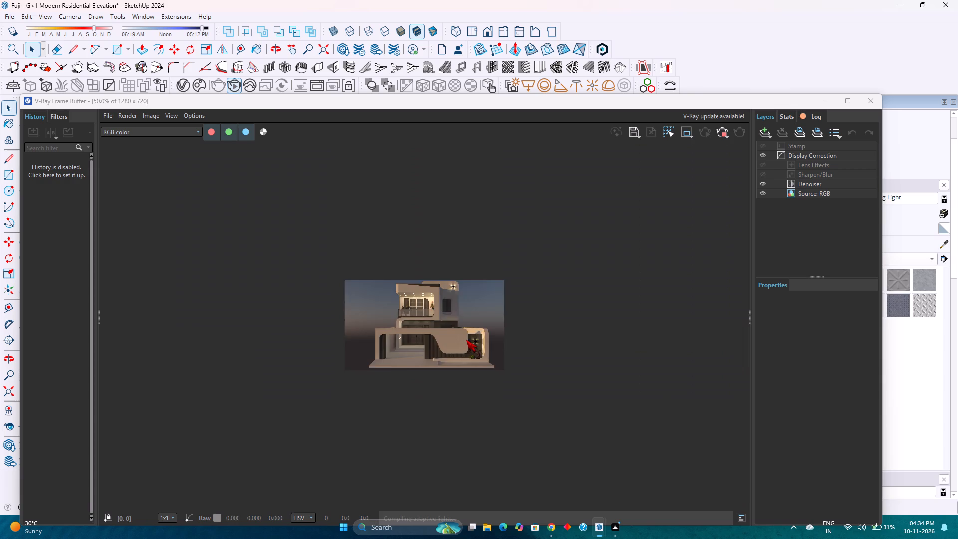
{"action": "scroll", "coordinate": [466, 340], "scroll_direction": "up", "scroll_amount": 1}
{"action": "scroll", "coordinate": [461, 340], "scroll_direction": "down", "scroll_amount": 1}
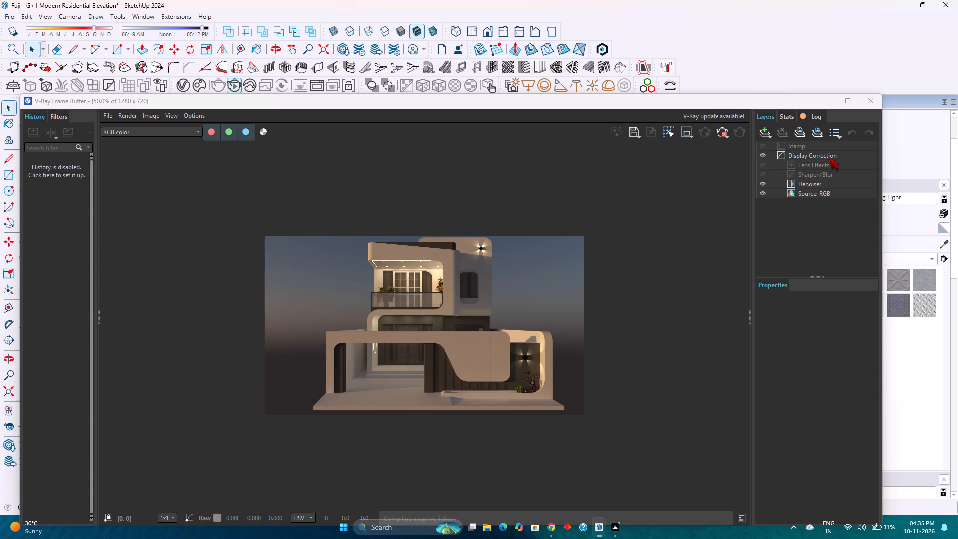
{"action": "left_click", "coordinate": [864, 101]}
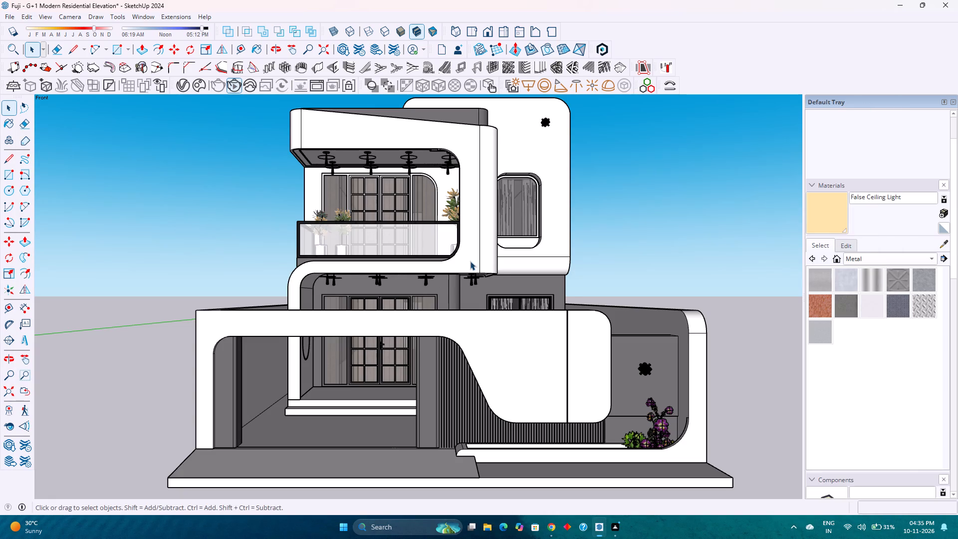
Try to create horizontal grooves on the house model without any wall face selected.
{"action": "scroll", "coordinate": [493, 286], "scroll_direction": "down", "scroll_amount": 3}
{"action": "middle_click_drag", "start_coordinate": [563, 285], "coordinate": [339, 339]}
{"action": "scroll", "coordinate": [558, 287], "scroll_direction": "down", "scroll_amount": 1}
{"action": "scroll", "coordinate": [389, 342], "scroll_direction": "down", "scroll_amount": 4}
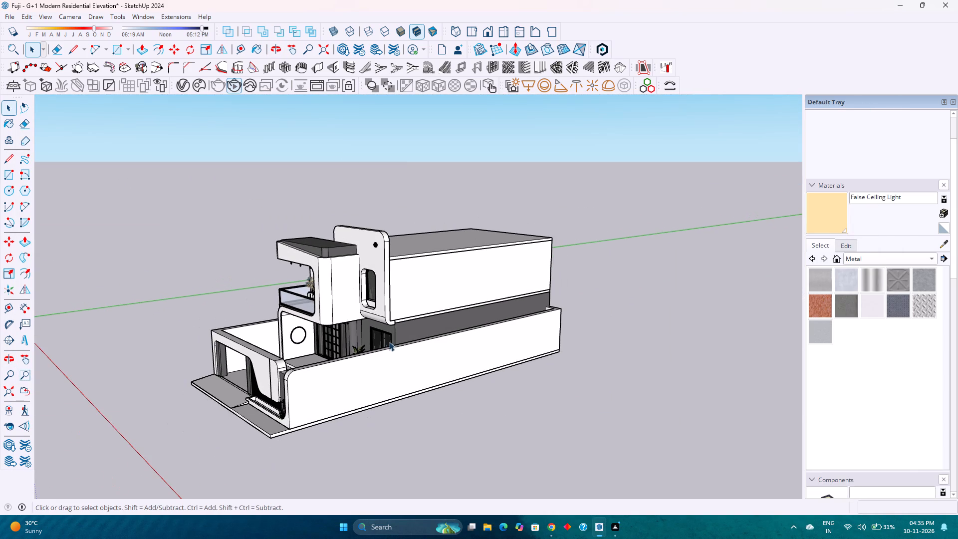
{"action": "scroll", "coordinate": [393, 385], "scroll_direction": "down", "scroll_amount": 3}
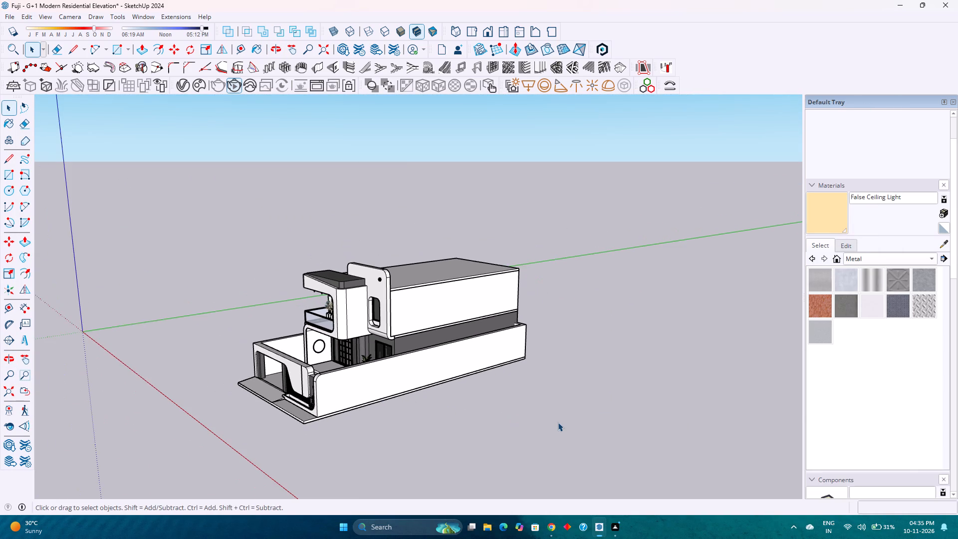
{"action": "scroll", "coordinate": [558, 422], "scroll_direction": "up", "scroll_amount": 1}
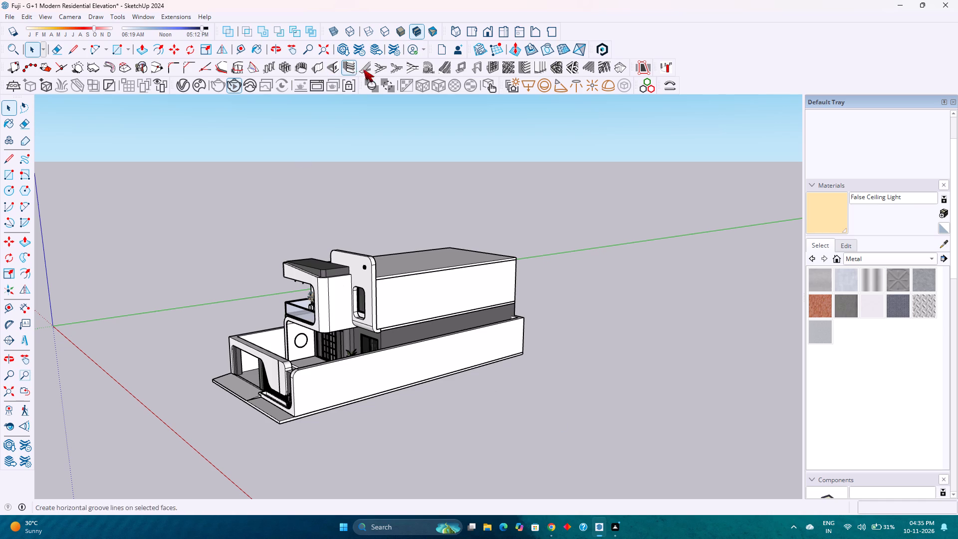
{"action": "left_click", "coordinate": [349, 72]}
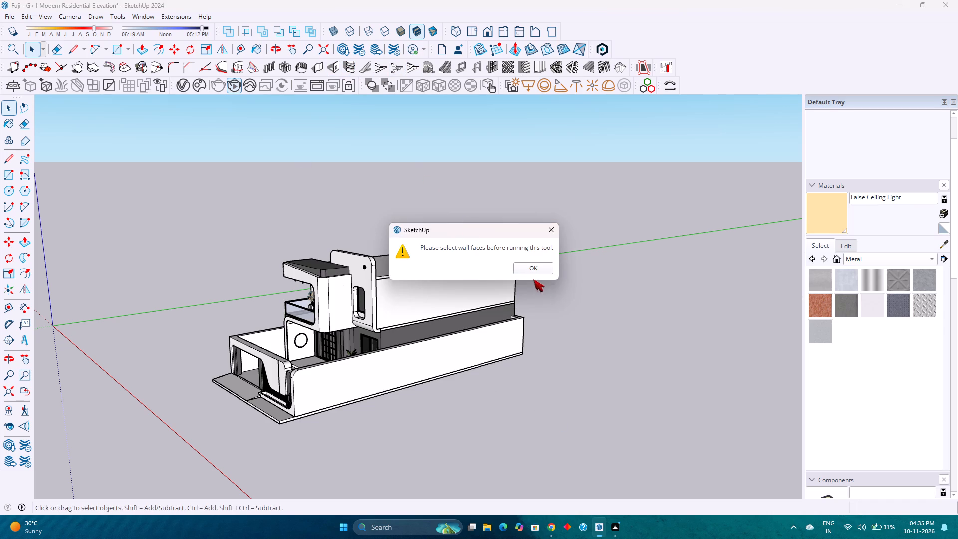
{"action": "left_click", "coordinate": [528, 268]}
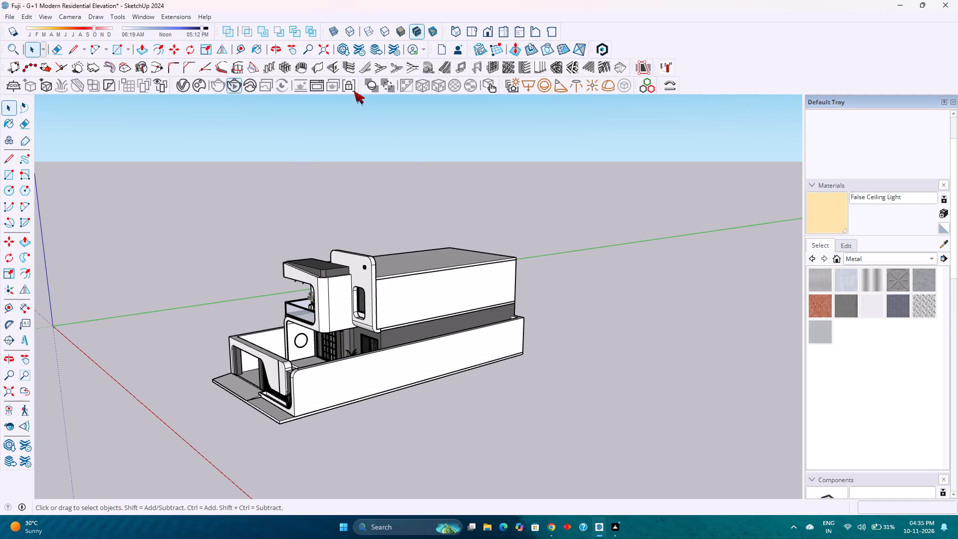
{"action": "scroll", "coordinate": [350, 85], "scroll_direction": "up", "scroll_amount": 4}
Draw a rectangle about 17' 3" by 14' 7" on the ground beside the house's long boundary wall.
{"action": "scroll", "coordinate": [206, 219], "scroll_direction": "down", "scroll_amount": 2}
{"action": "middle_click_drag", "start_coordinate": [206, 219], "coordinate": [255, 251]}
{"action": "left_click", "coordinate": [113, 49]}
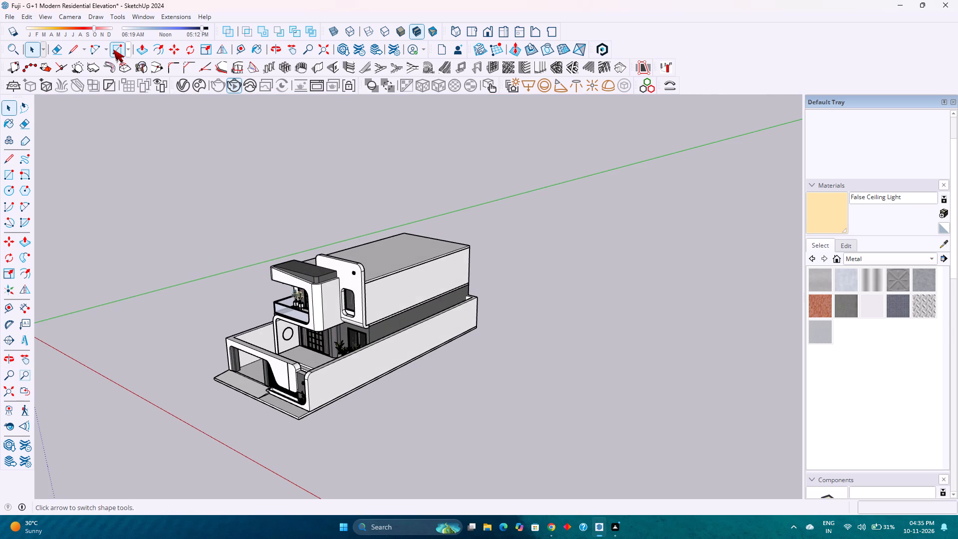
{"action": "left_click", "coordinate": [394, 425]}
{"action": "left_click", "coordinate": [509, 423]}
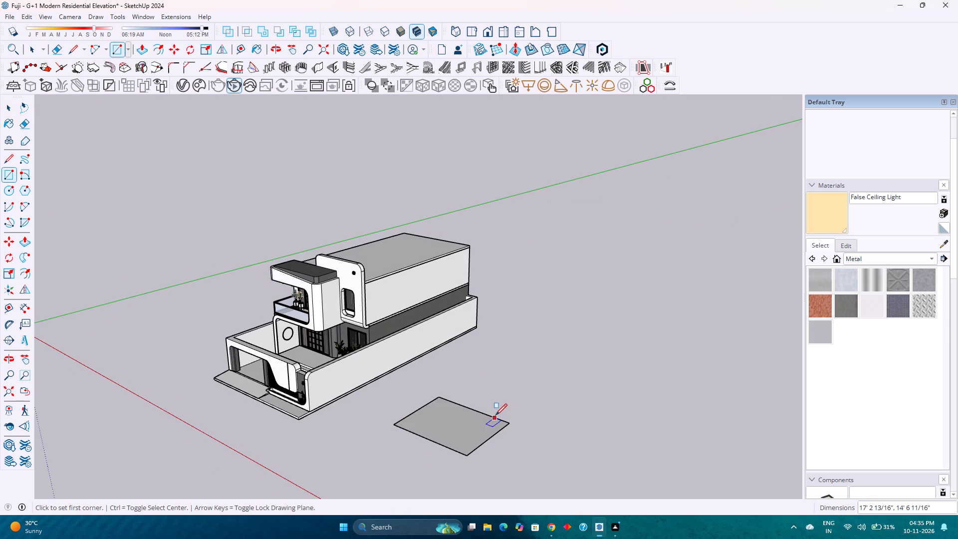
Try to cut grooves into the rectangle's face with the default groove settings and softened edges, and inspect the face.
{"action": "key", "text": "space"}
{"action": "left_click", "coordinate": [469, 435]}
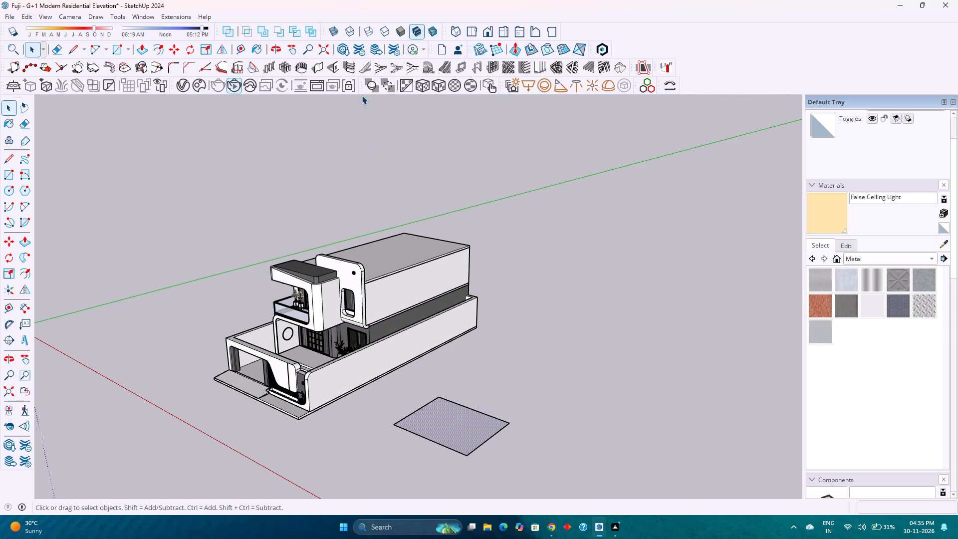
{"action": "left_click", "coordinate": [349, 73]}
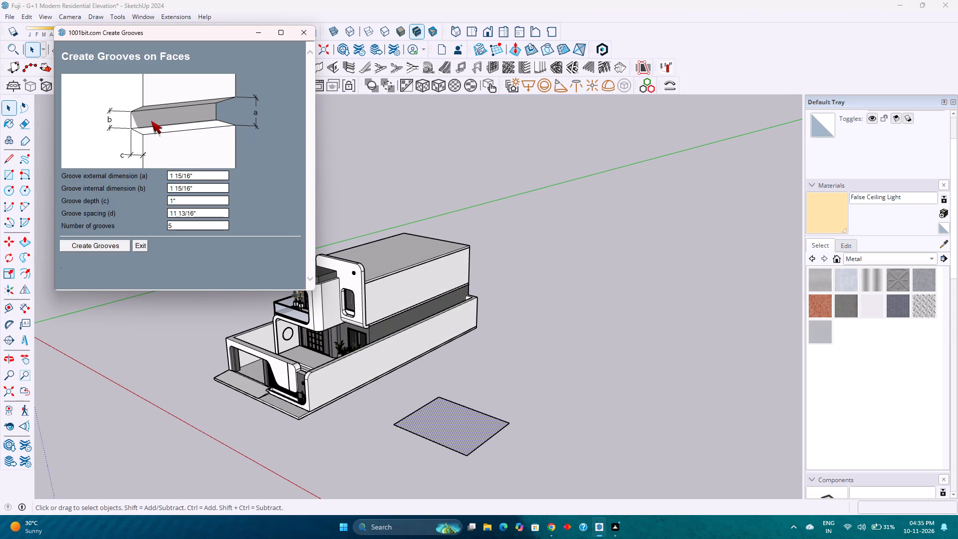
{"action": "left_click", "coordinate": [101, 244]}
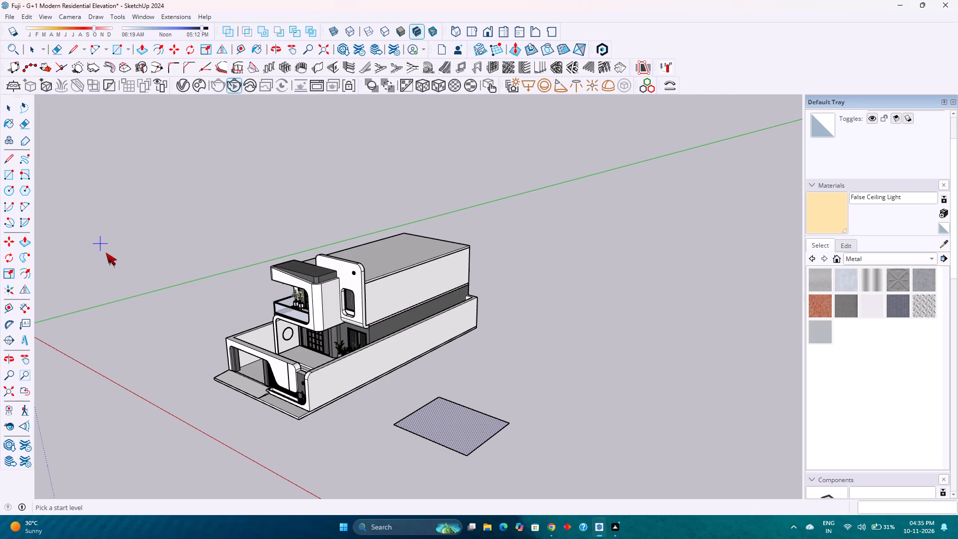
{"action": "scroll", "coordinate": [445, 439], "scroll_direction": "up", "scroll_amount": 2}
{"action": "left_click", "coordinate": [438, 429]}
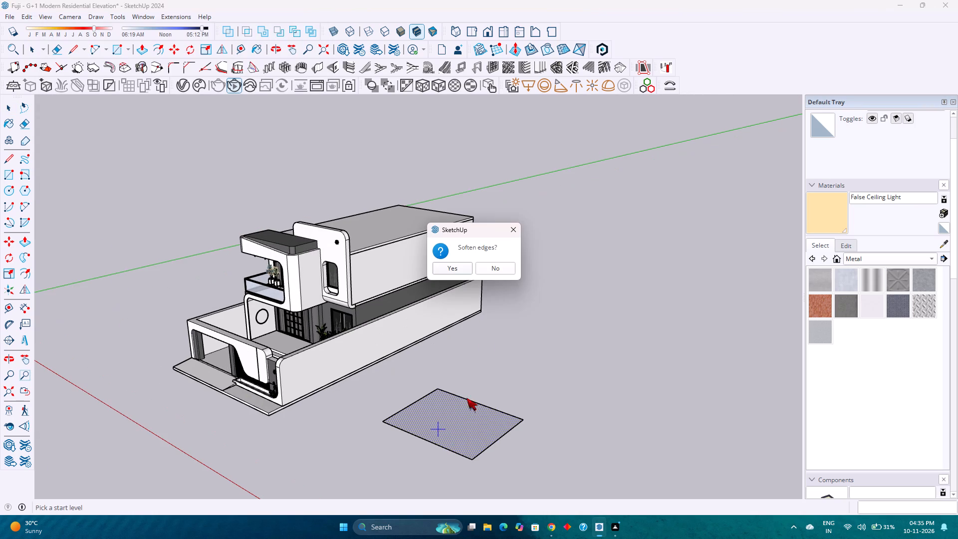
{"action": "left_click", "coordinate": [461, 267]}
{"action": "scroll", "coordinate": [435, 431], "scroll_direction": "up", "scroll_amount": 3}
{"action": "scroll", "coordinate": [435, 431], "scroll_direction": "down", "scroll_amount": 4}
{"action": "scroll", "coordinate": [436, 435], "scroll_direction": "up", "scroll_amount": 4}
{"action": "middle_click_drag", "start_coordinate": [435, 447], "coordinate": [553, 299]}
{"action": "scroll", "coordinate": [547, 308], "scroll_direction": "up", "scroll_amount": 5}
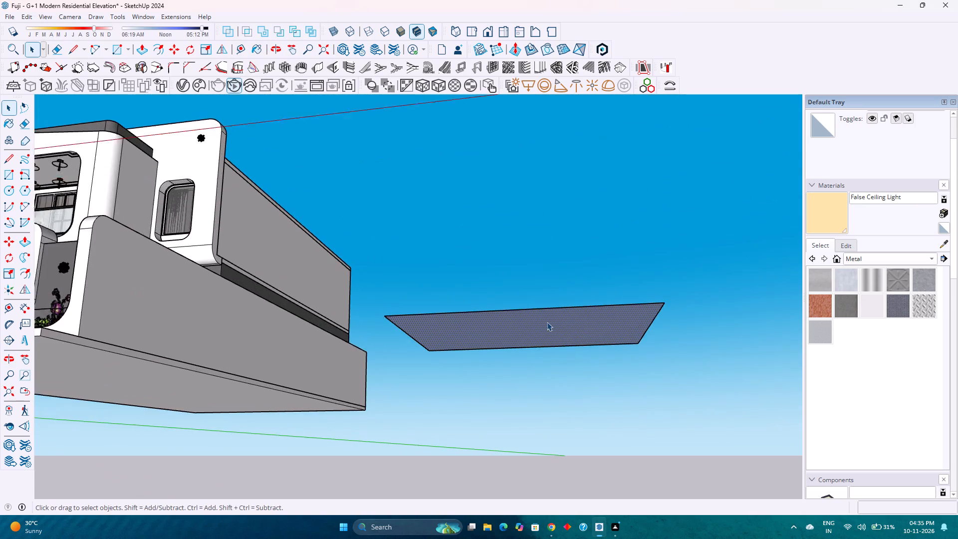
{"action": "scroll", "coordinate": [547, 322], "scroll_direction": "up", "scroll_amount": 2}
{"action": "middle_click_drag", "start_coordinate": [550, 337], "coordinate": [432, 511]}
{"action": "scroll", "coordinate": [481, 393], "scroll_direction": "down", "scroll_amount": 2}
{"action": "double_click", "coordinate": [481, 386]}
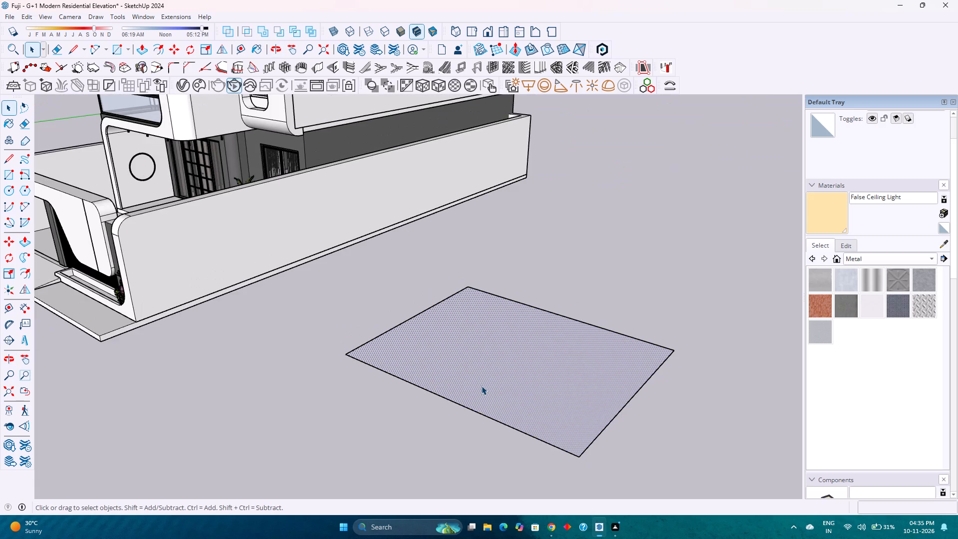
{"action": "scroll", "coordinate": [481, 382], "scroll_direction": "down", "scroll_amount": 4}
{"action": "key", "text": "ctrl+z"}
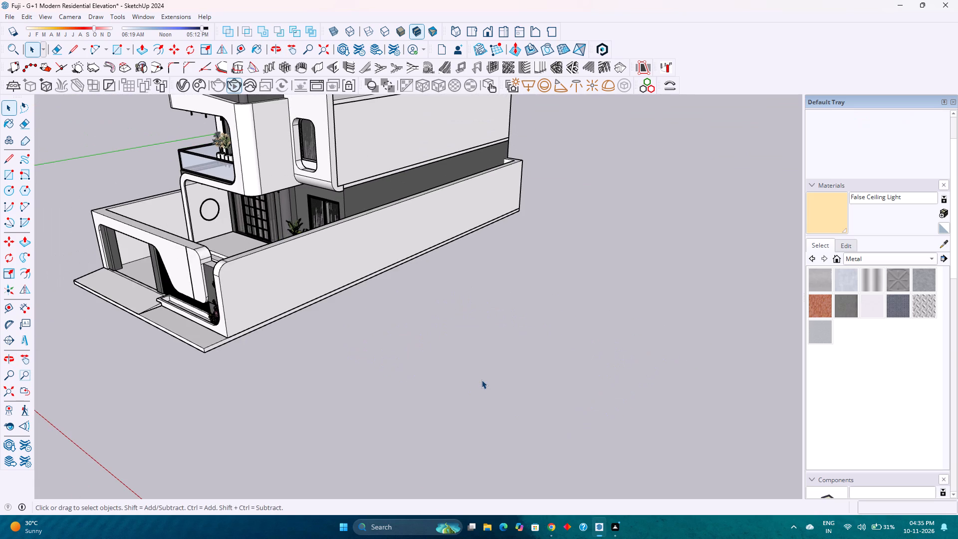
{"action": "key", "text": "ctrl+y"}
Group the rectangle's face with its edges and open the group for editing.
{"action": "key", "text": "space"}
{"action": "double_click", "coordinate": [479, 372]}
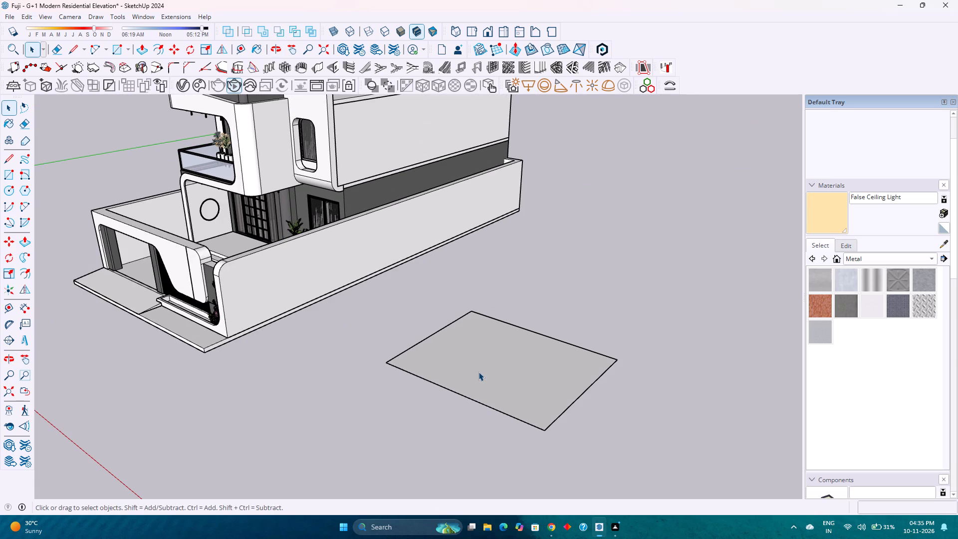
{"action": "right_click", "coordinate": [479, 372]}
{"action": "left_click", "coordinate": [509, 197]}
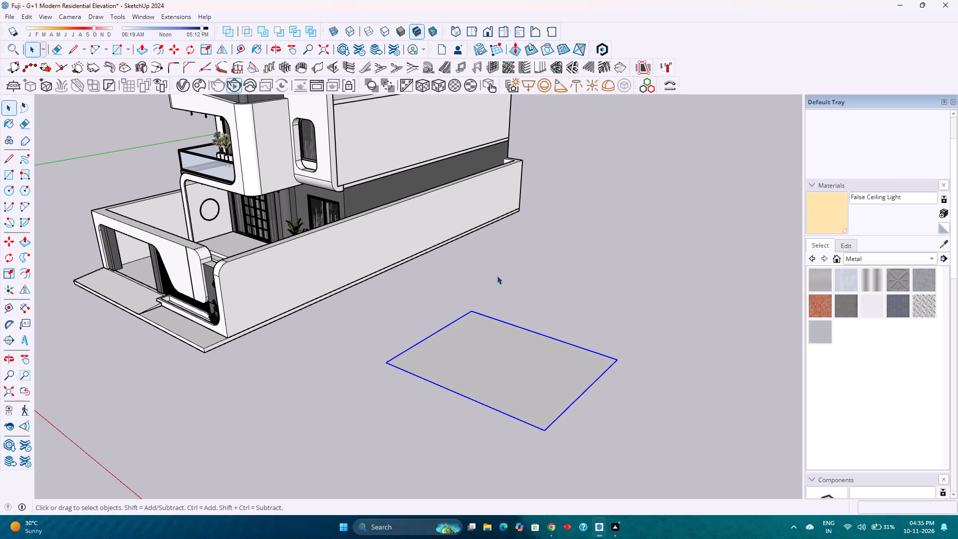
{"action": "double_click", "coordinate": [494, 365]}
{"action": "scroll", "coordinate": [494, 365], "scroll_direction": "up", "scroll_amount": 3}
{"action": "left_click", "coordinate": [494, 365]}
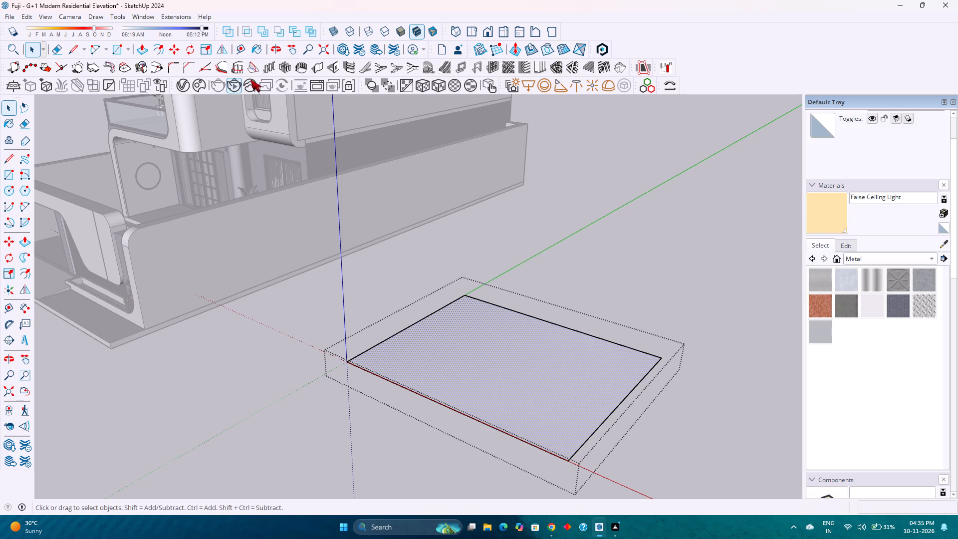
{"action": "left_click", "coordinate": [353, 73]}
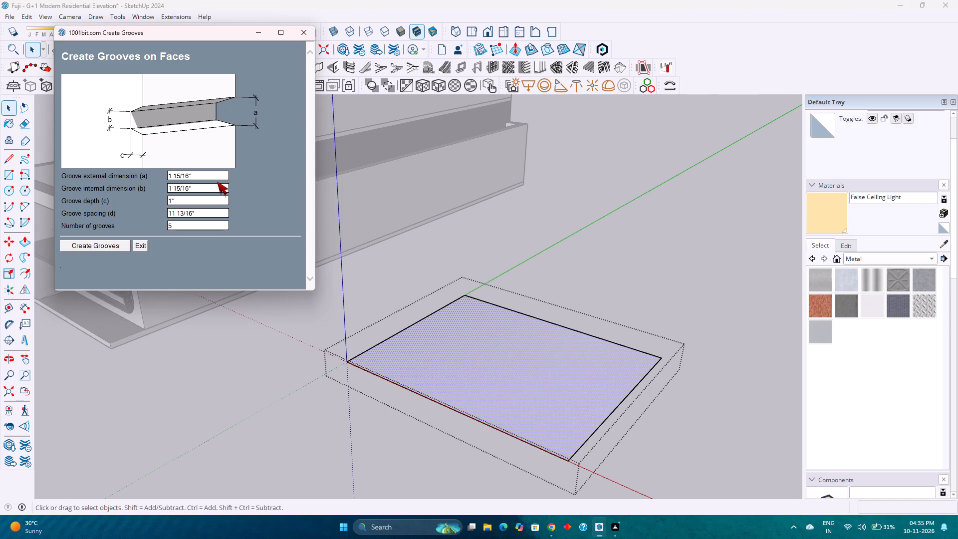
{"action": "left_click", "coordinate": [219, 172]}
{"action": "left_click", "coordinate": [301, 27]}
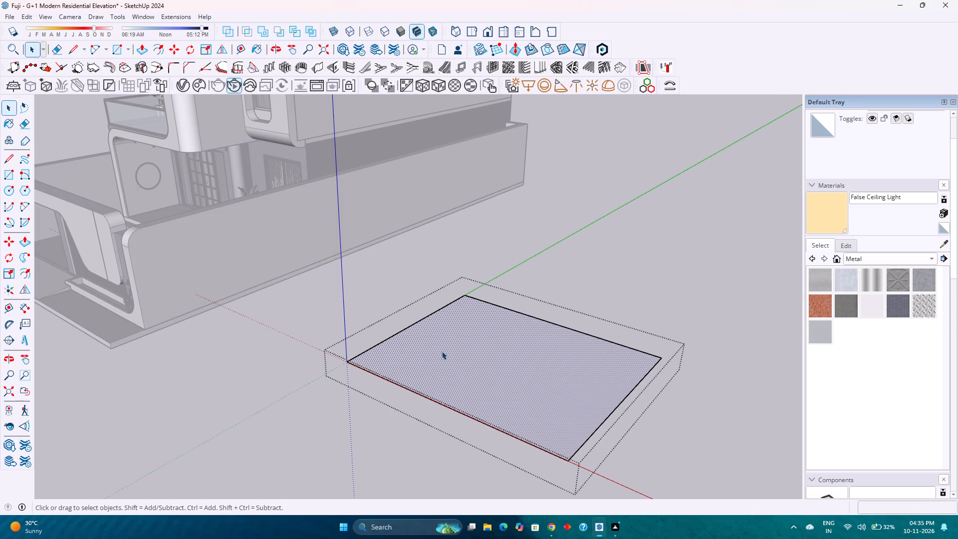
Extrude the rectangle's face upward 3" into a thin slab.
{"action": "key", "text": "p"}
{"action": "left_click", "coordinate": [470, 370]}
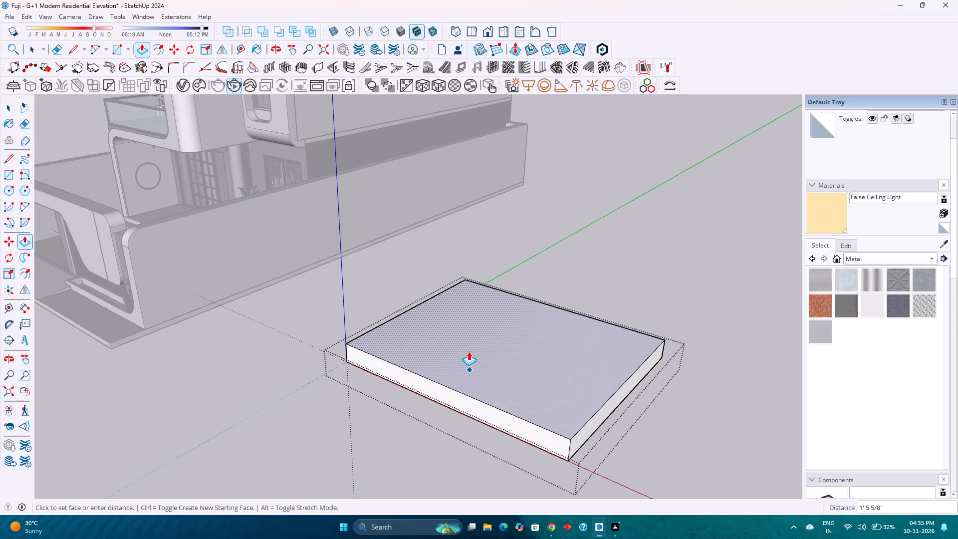
{"action": "key", "text": "6"}
{"action": "key", "text": "Return"}
{"action": "key", "text": "3"}
{"action": "key", "text": "Return"}
{"action": "key", "text": "space"}
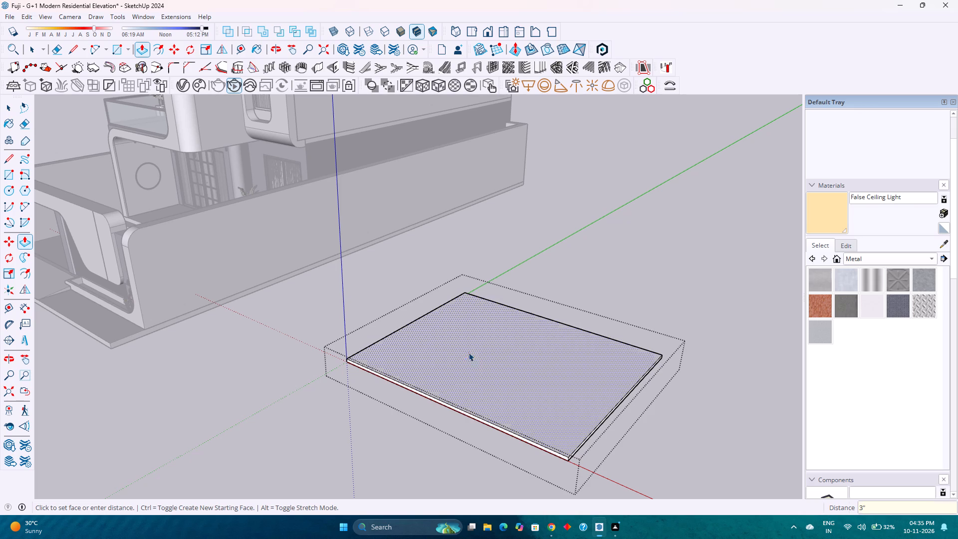
For the slab's top face, set the groove profile to 1" external dimension, 0.5" internal dimension and 0.25" depth.
{"action": "left_click", "coordinate": [469, 352]}
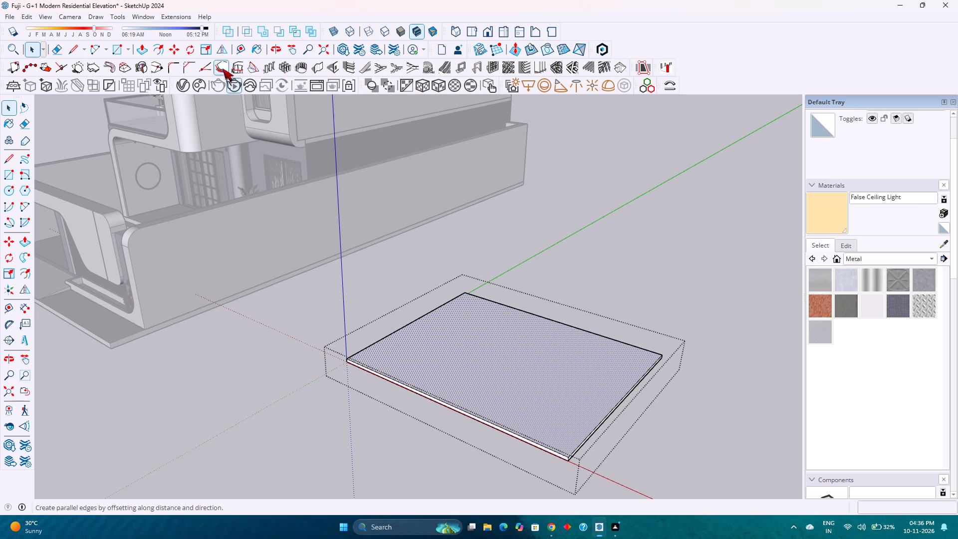
{"action": "left_click", "coordinate": [344, 67]}
{"action": "left_click", "coordinate": [204, 175]}
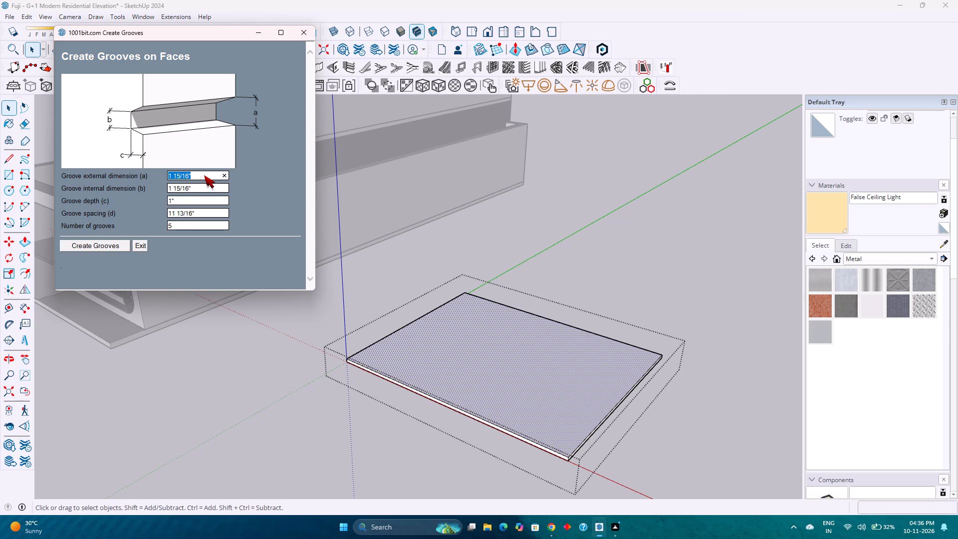
{"action": "key", "text": "1"}
{"action": "left_click", "coordinate": [215, 186]}
{"action": "type", "text": "0.5\""}
{"action": "key", "text": "Return"}
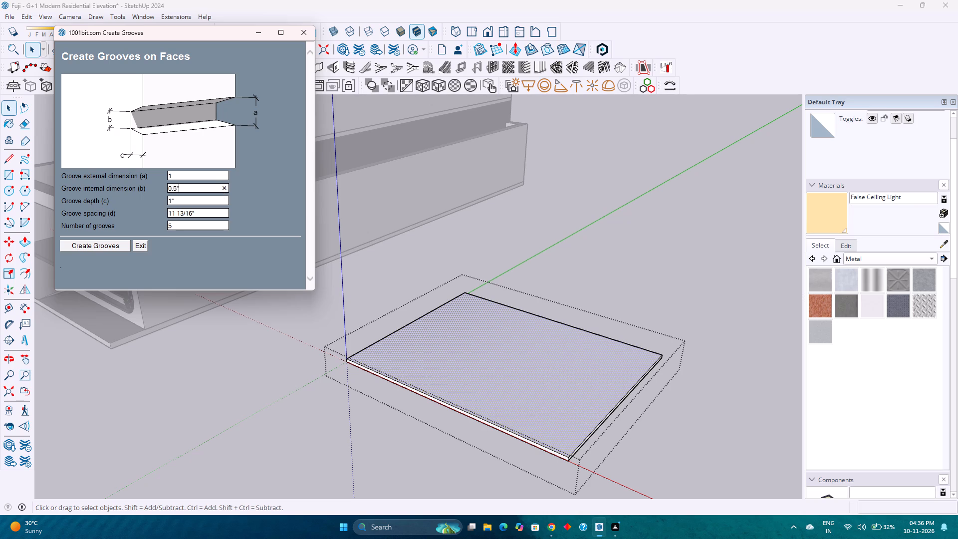
{"action": "left_click", "coordinate": [199, 191]}
{"action": "left_click", "coordinate": [194, 196]}
{"action": "type", "text": "0.25\""}
{"action": "key", "text": "Return"}
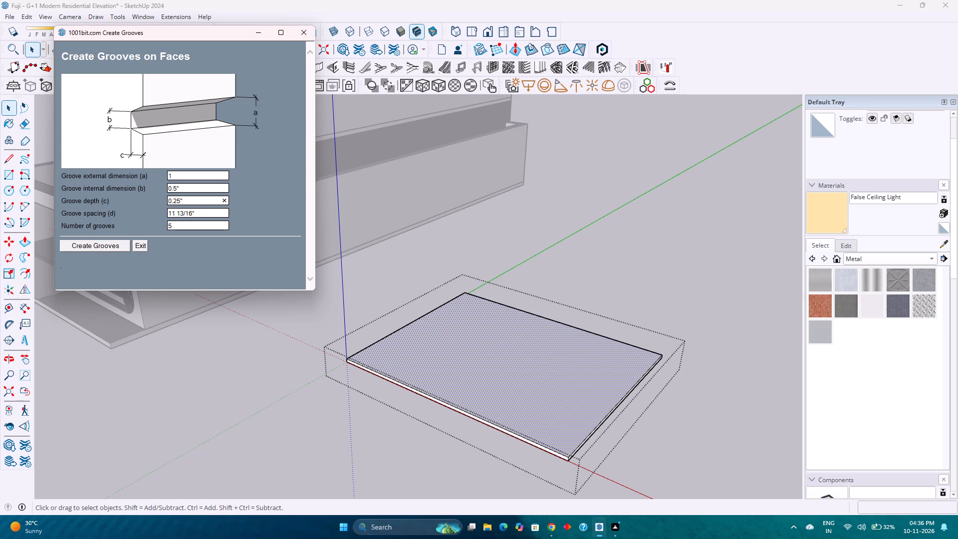
{"action": "left_click", "coordinate": [202, 209]}
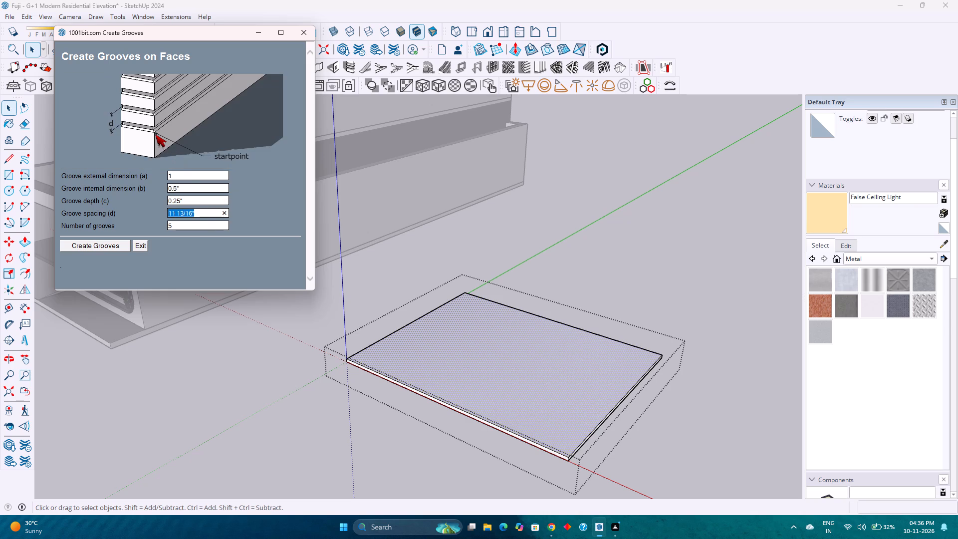
{"action": "scroll", "coordinate": [121, 107], "scroll_direction": "up", "scroll_amount": 7}
{"action": "left_click", "coordinate": [185, 174]}
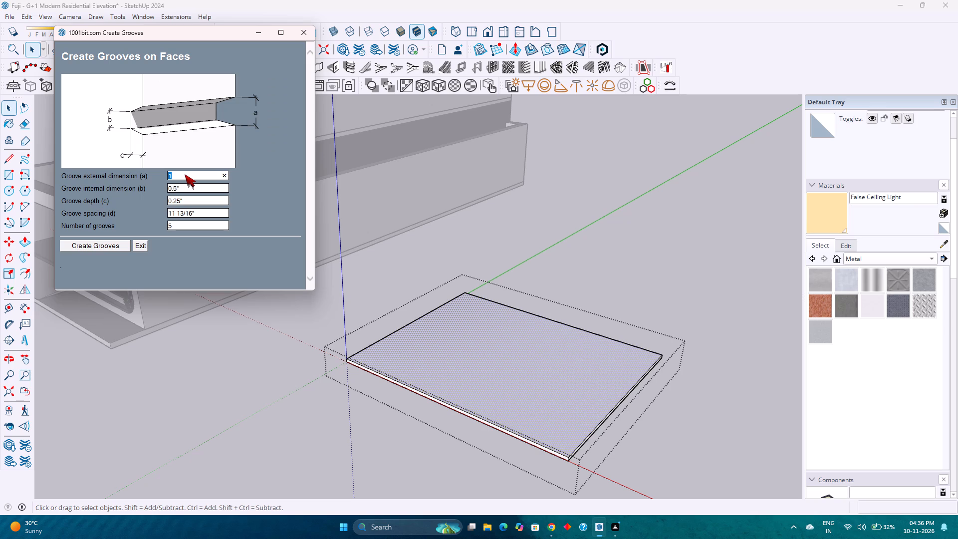
{"action": "type", "text": "1\""}
{"action": "key", "text": "Return"}
Set the groove spacing to 3" and the number of grooves to 23.
{"action": "left_click", "coordinate": [222, 214]}
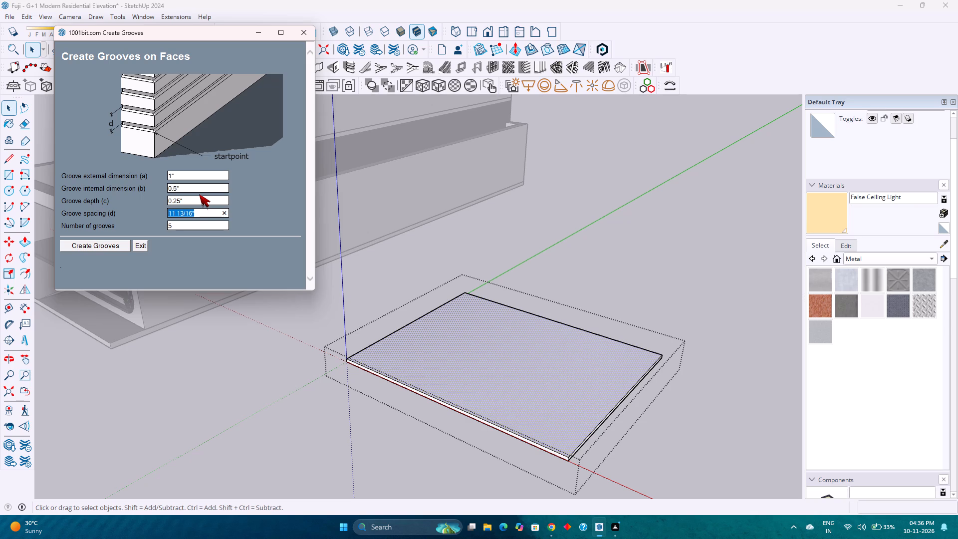
{"action": "type", "text": "3\""}
{"action": "key", "text": "Return"}
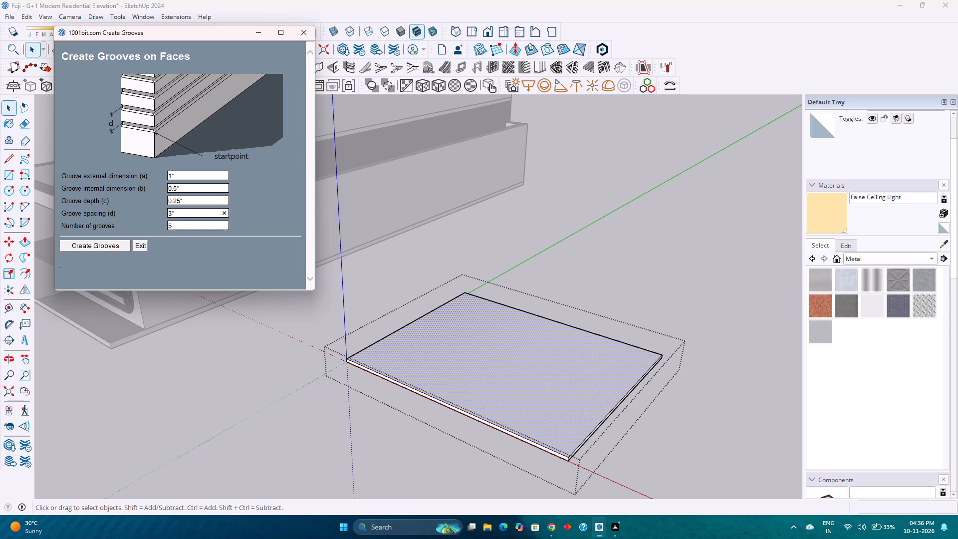
{"action": "left_click", "coordinate": [188, 222]}
{"action": "type", "text": "23"}
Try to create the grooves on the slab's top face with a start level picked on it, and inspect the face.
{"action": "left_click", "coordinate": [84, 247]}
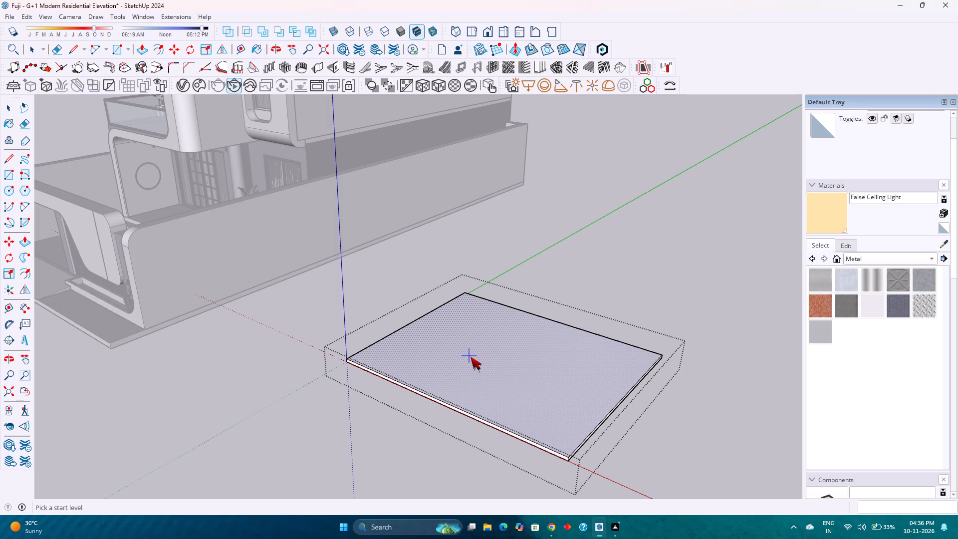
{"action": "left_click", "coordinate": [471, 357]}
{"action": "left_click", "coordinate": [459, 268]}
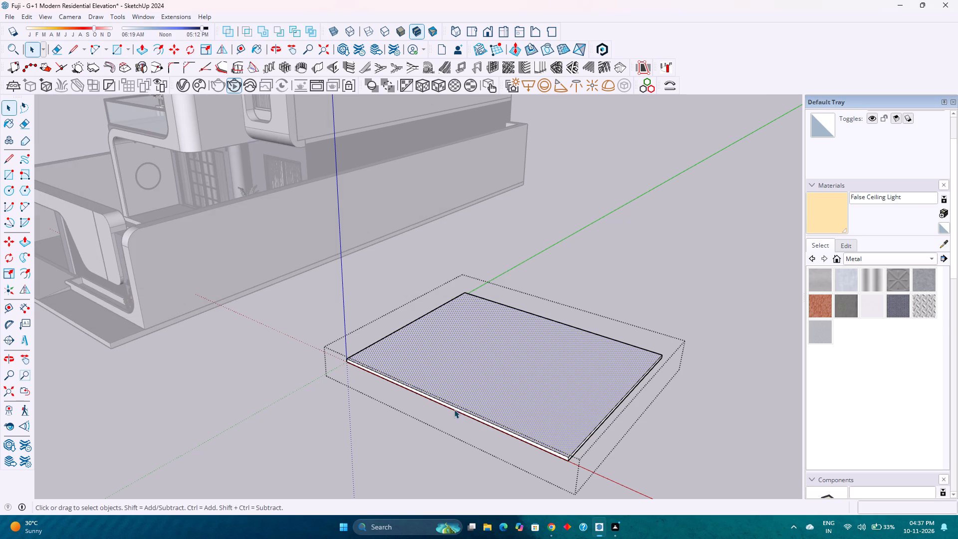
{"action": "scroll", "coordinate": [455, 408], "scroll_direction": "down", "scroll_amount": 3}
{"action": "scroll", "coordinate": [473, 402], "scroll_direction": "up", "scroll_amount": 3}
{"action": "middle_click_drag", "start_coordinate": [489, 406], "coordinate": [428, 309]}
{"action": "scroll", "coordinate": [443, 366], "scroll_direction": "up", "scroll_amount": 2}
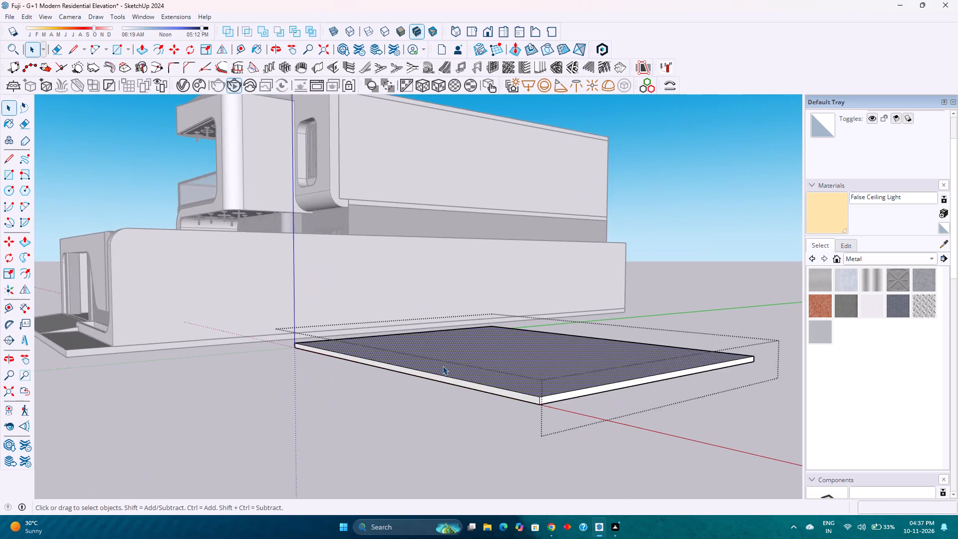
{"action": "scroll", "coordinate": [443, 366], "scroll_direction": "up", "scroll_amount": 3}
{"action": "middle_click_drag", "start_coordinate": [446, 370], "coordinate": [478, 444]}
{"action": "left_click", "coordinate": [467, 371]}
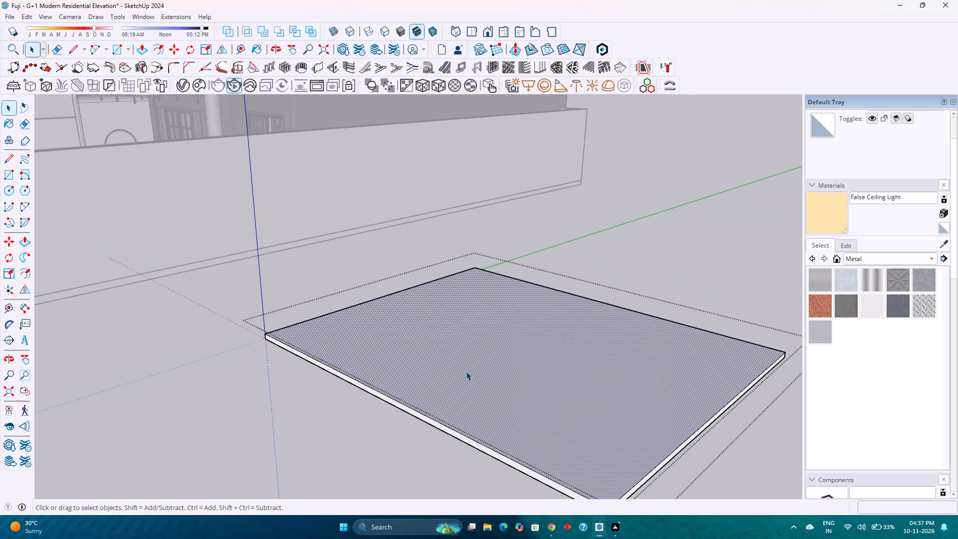
Undo the slab's extrusion and extrude the rectangle's face upward again by about 11 3/8" into a thicker slab.
{"action": "key", "text": "ctrl+z"}
{"action": "double_click", "coordinate": [414, 334]}
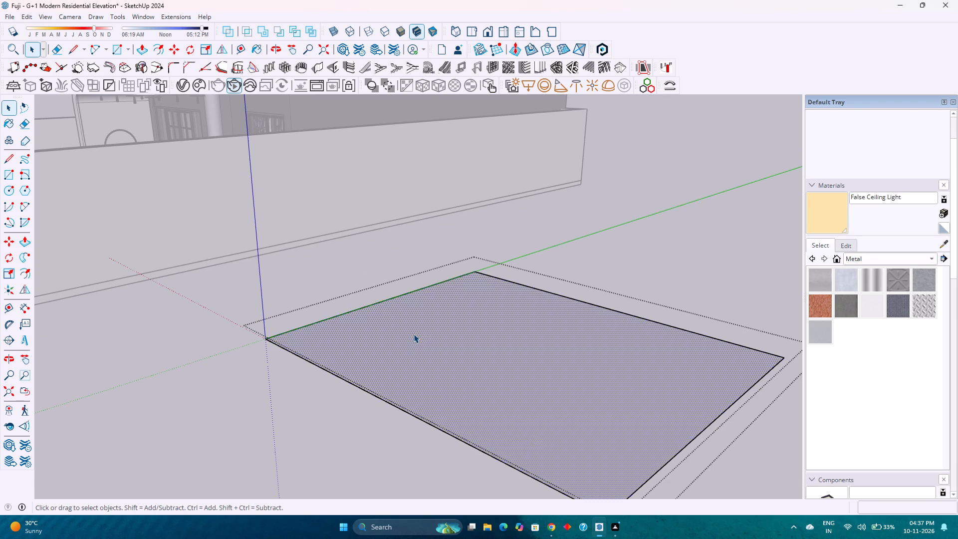
{"action": "left_click", "coordinate": [424, 335]}
{"action": "key", "text": "p"}
{"action": "left_click", "coordinate": [431, 355]}
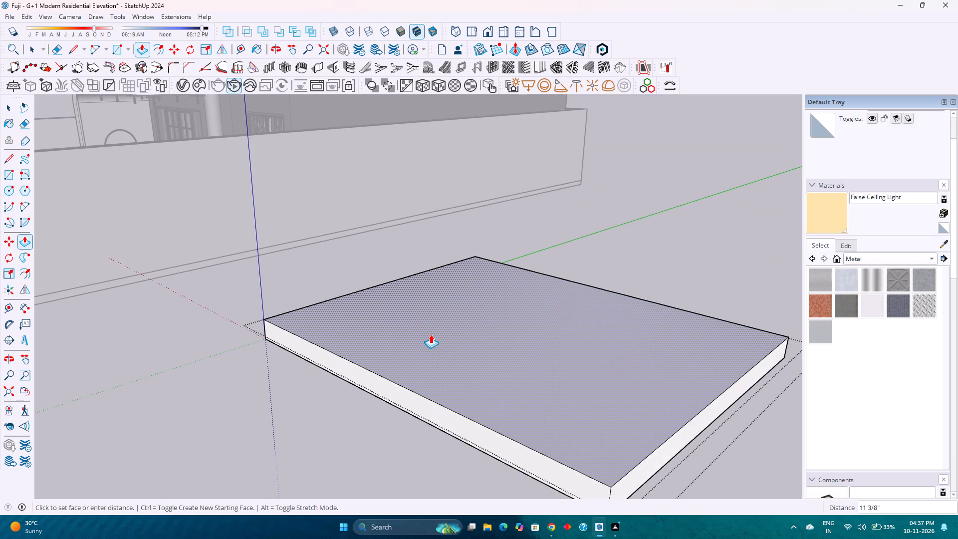
{"action": "left_click", "coordinate": [431, 334]}
{"action": "key", "text": "space"}
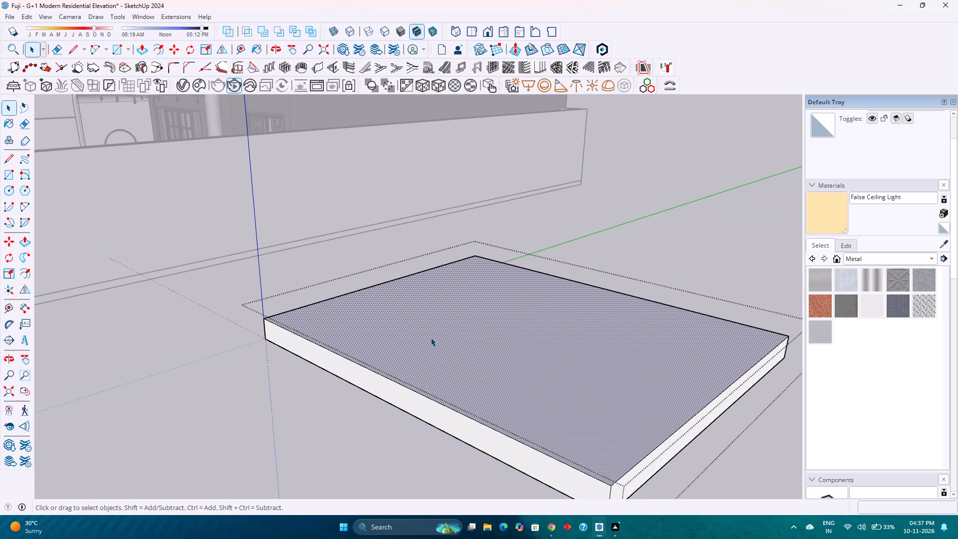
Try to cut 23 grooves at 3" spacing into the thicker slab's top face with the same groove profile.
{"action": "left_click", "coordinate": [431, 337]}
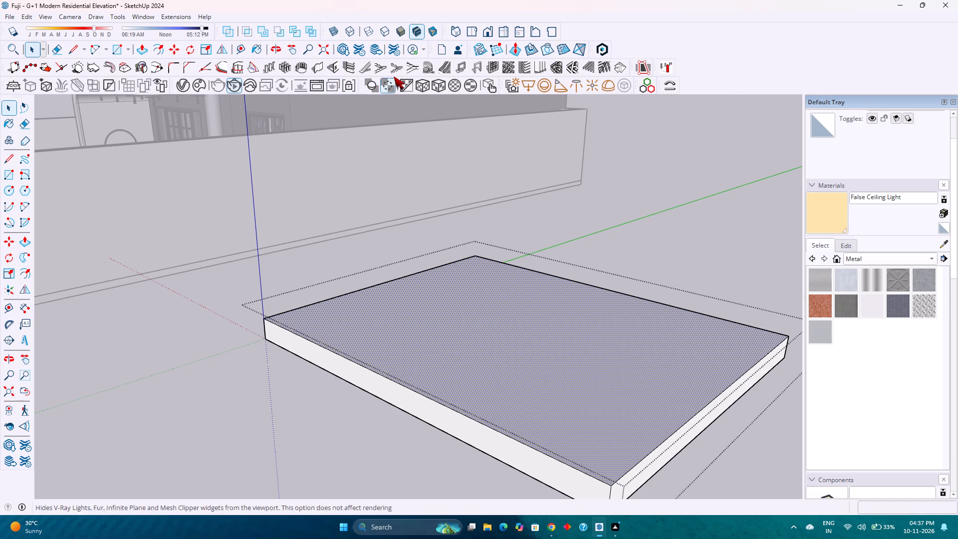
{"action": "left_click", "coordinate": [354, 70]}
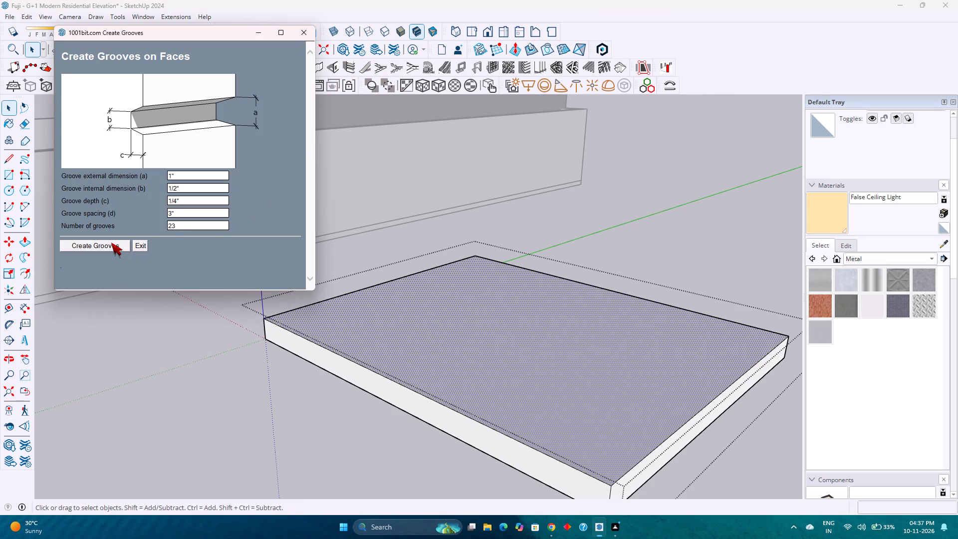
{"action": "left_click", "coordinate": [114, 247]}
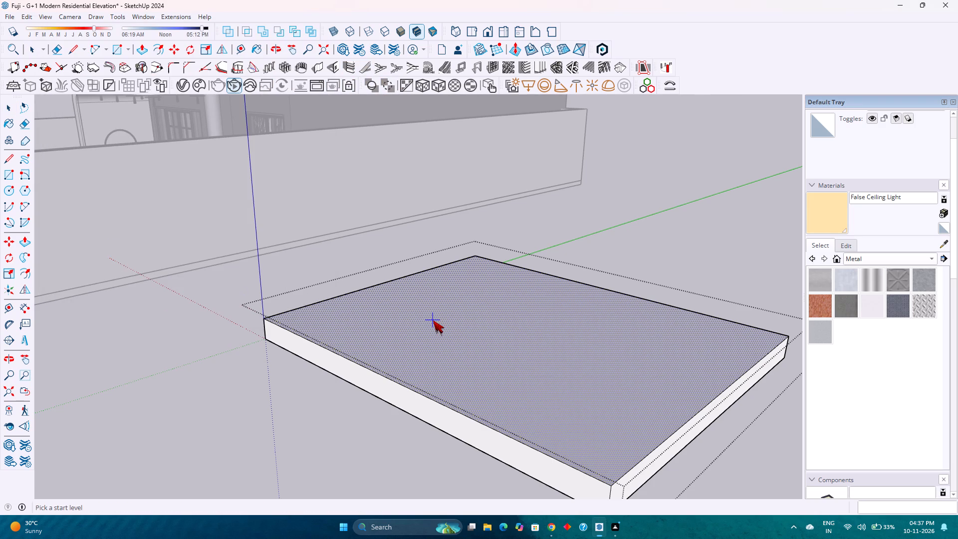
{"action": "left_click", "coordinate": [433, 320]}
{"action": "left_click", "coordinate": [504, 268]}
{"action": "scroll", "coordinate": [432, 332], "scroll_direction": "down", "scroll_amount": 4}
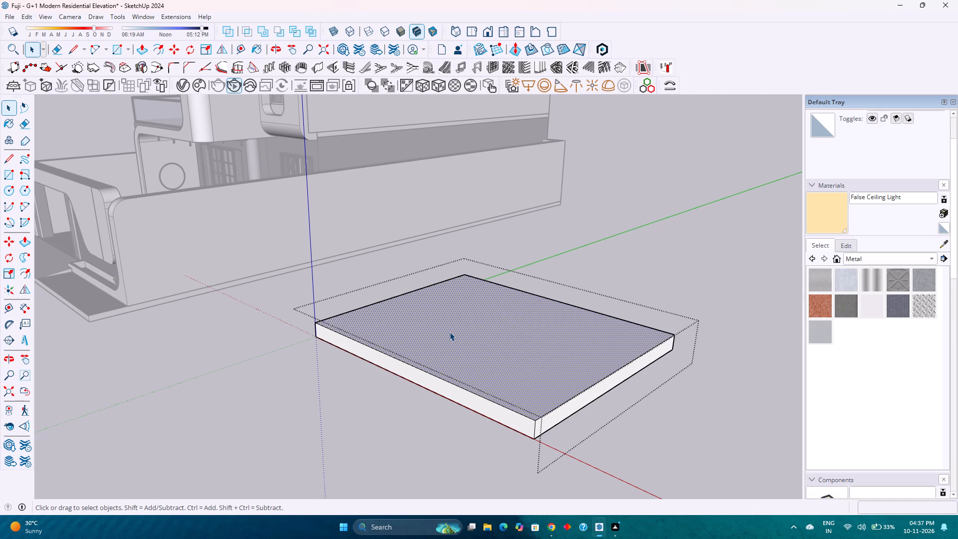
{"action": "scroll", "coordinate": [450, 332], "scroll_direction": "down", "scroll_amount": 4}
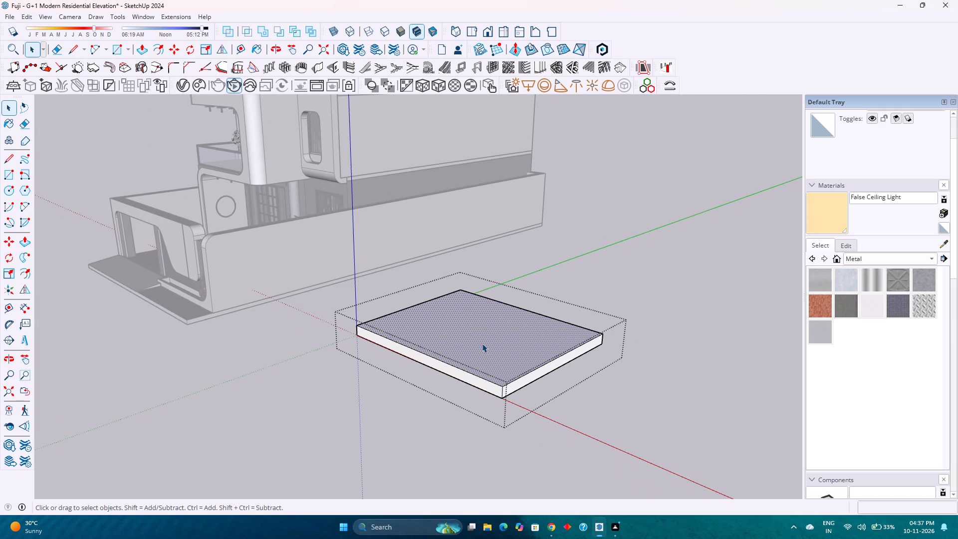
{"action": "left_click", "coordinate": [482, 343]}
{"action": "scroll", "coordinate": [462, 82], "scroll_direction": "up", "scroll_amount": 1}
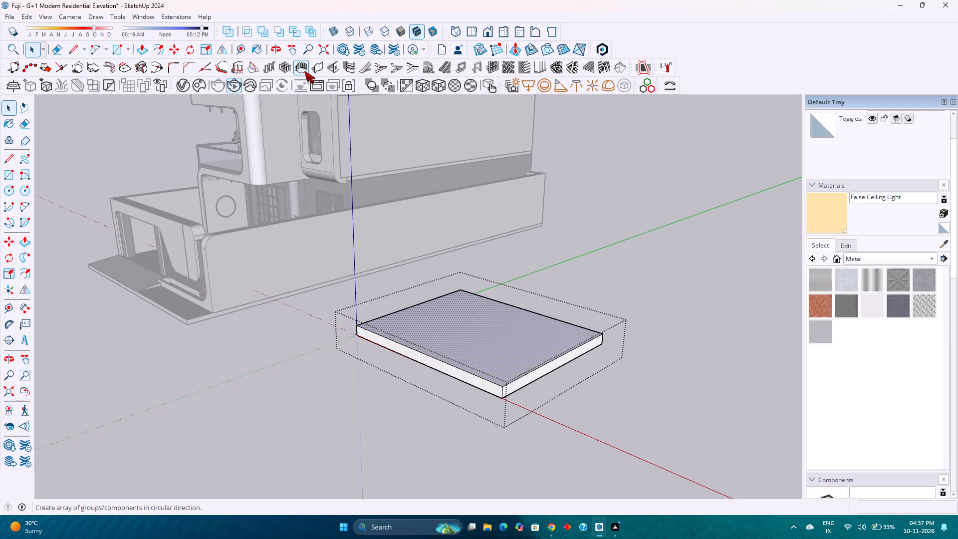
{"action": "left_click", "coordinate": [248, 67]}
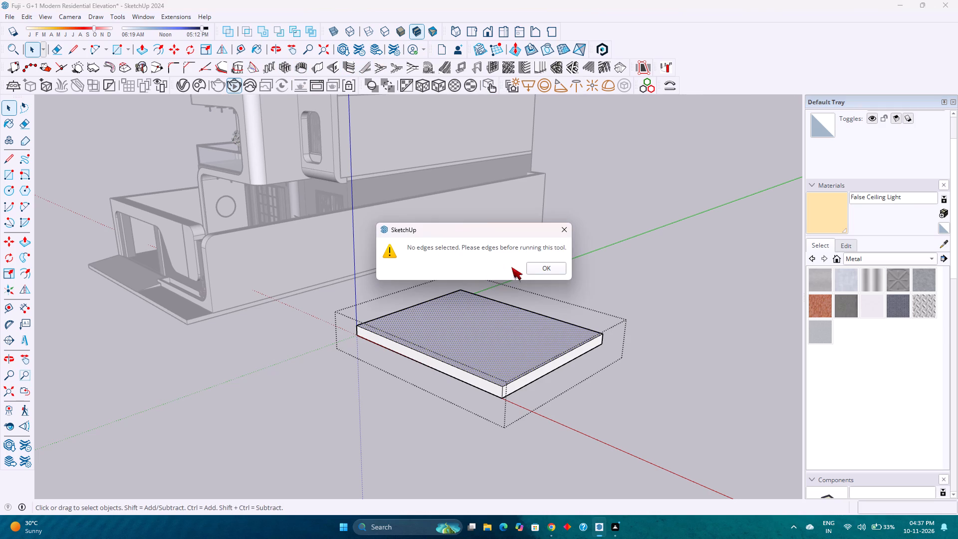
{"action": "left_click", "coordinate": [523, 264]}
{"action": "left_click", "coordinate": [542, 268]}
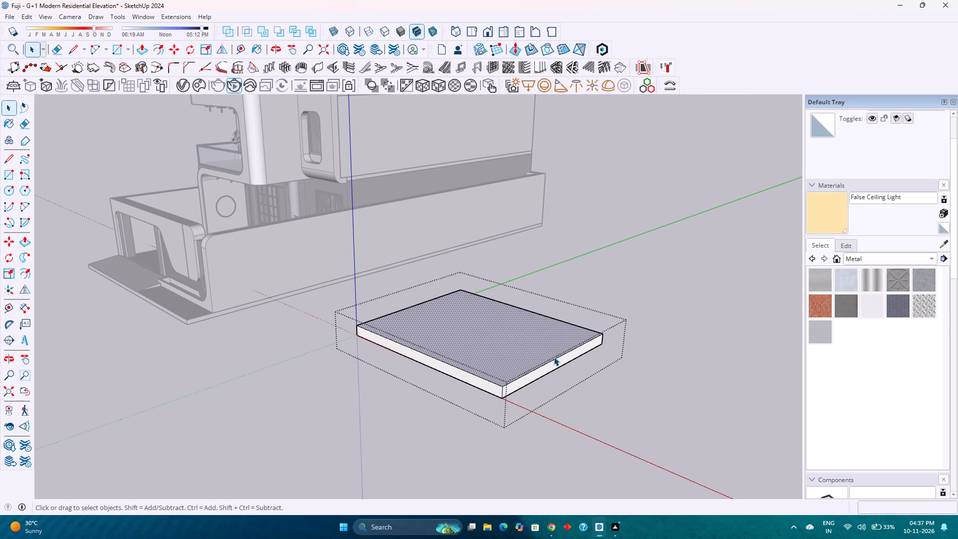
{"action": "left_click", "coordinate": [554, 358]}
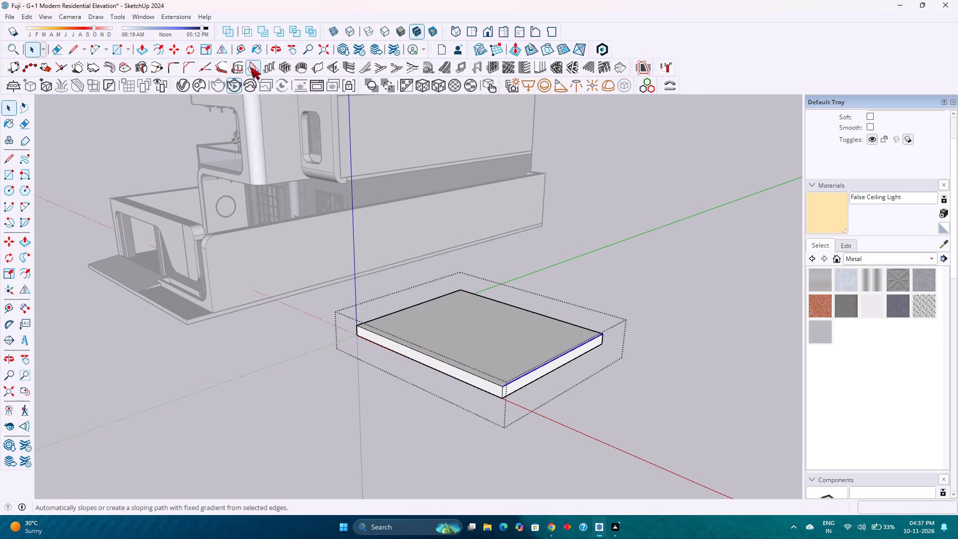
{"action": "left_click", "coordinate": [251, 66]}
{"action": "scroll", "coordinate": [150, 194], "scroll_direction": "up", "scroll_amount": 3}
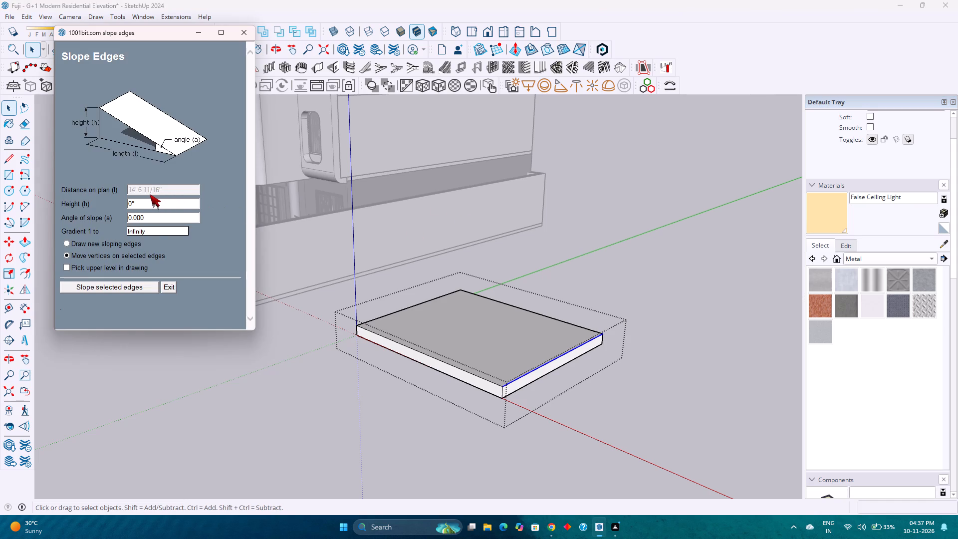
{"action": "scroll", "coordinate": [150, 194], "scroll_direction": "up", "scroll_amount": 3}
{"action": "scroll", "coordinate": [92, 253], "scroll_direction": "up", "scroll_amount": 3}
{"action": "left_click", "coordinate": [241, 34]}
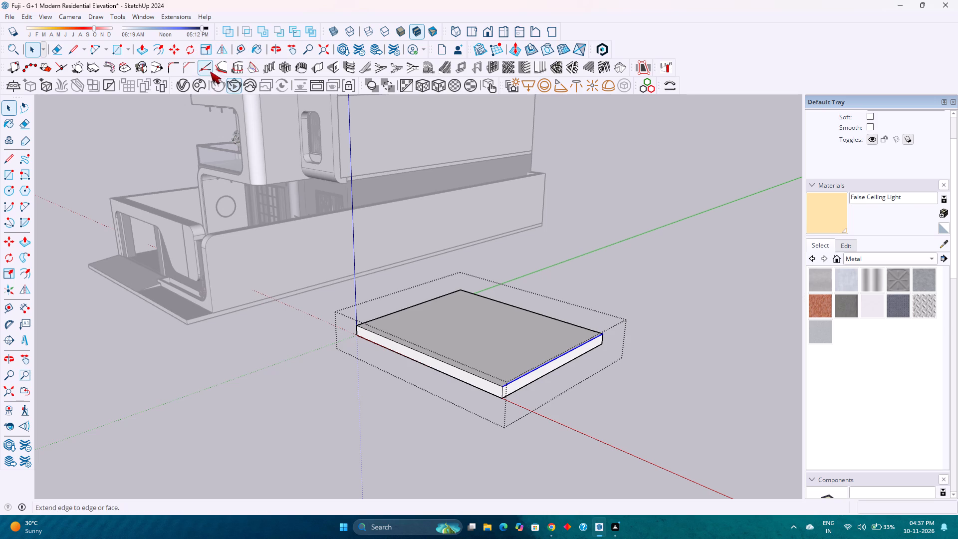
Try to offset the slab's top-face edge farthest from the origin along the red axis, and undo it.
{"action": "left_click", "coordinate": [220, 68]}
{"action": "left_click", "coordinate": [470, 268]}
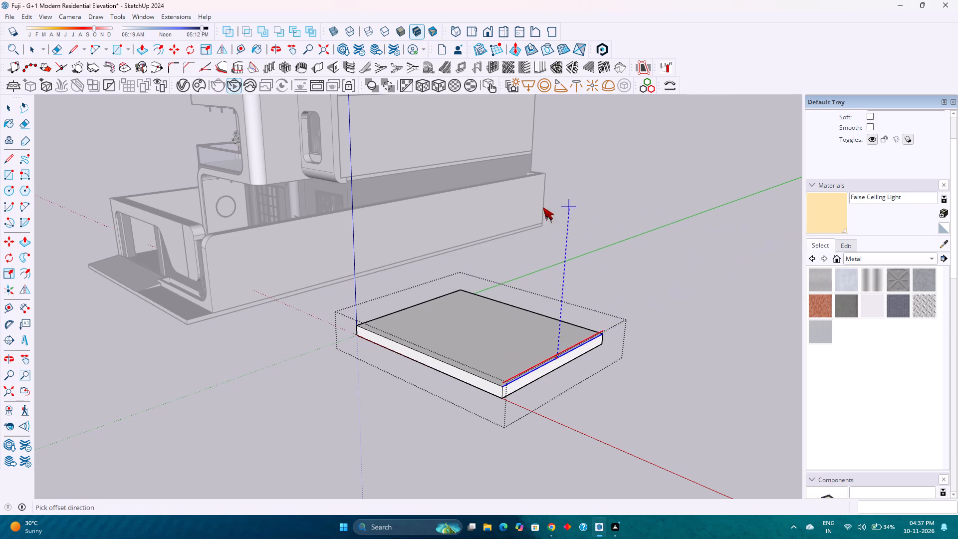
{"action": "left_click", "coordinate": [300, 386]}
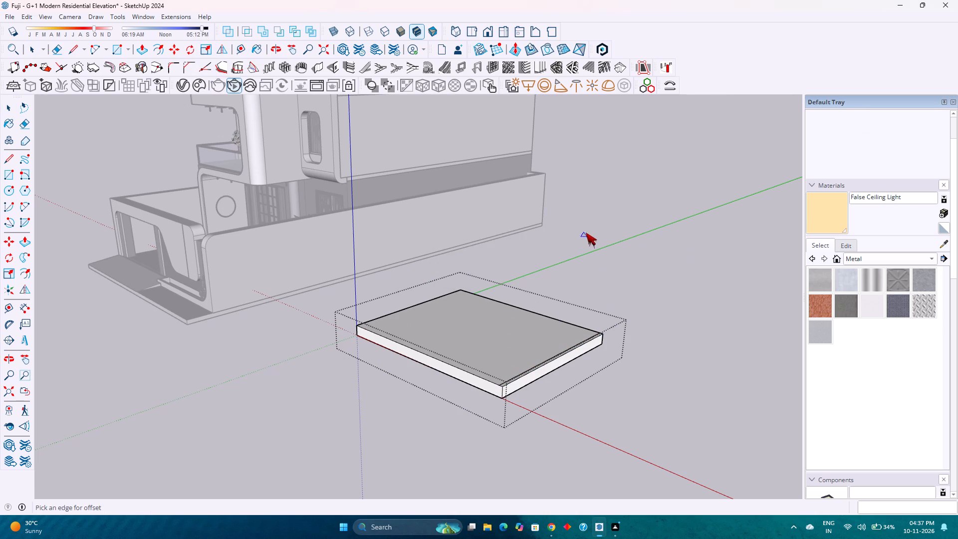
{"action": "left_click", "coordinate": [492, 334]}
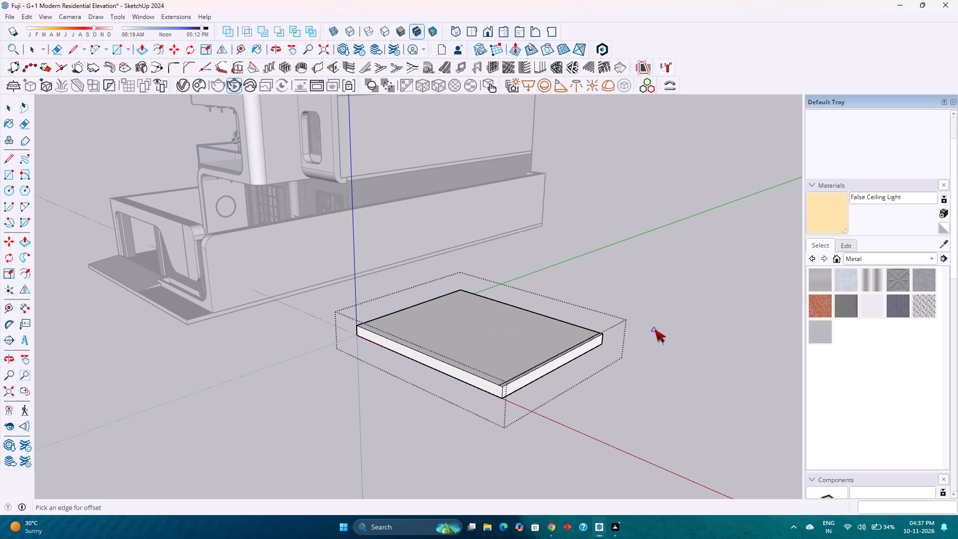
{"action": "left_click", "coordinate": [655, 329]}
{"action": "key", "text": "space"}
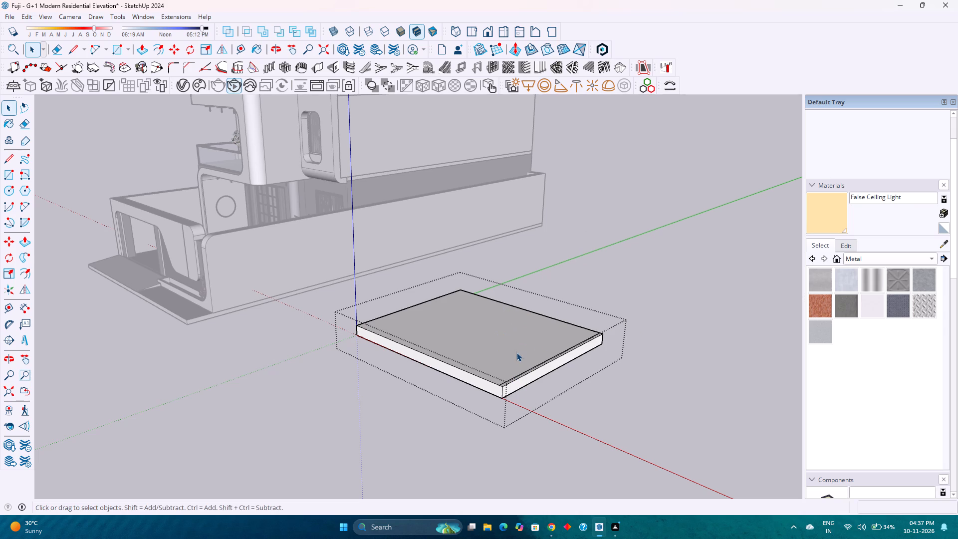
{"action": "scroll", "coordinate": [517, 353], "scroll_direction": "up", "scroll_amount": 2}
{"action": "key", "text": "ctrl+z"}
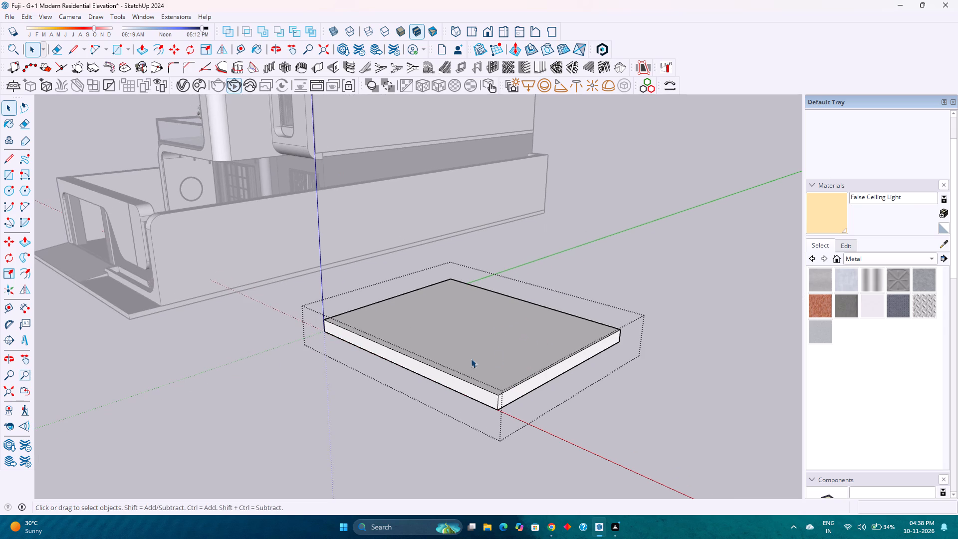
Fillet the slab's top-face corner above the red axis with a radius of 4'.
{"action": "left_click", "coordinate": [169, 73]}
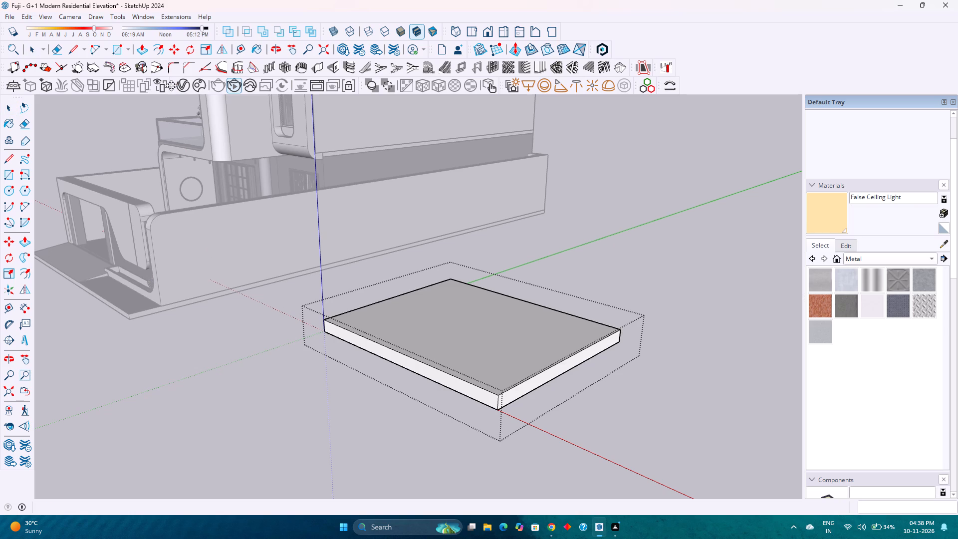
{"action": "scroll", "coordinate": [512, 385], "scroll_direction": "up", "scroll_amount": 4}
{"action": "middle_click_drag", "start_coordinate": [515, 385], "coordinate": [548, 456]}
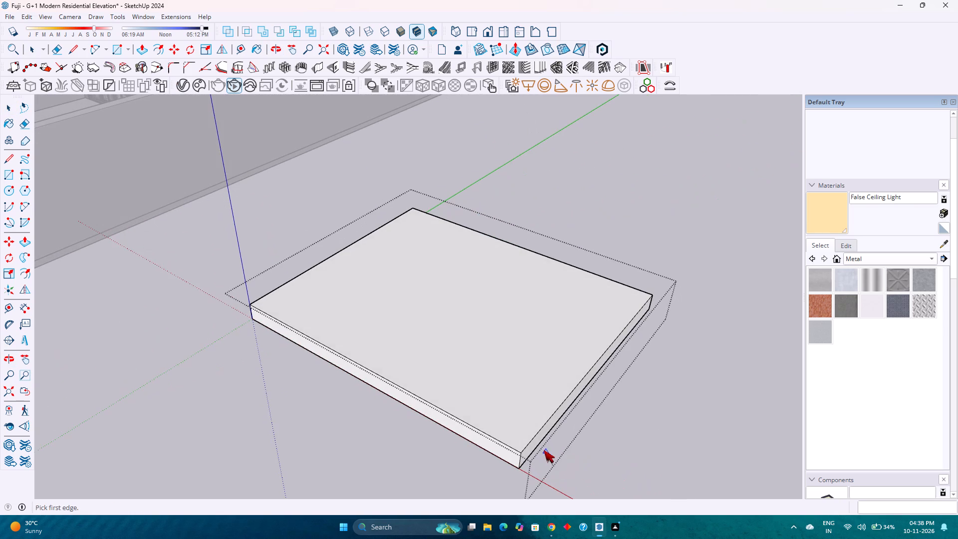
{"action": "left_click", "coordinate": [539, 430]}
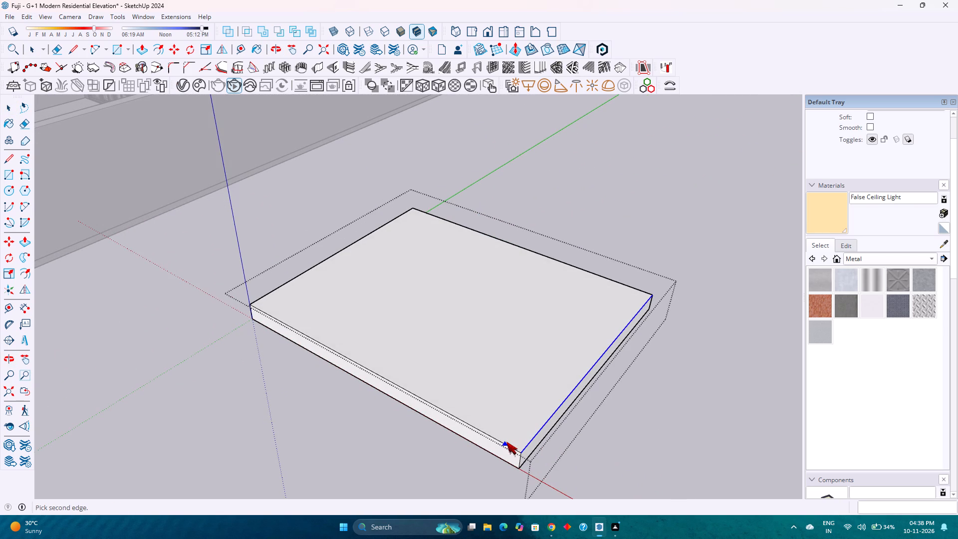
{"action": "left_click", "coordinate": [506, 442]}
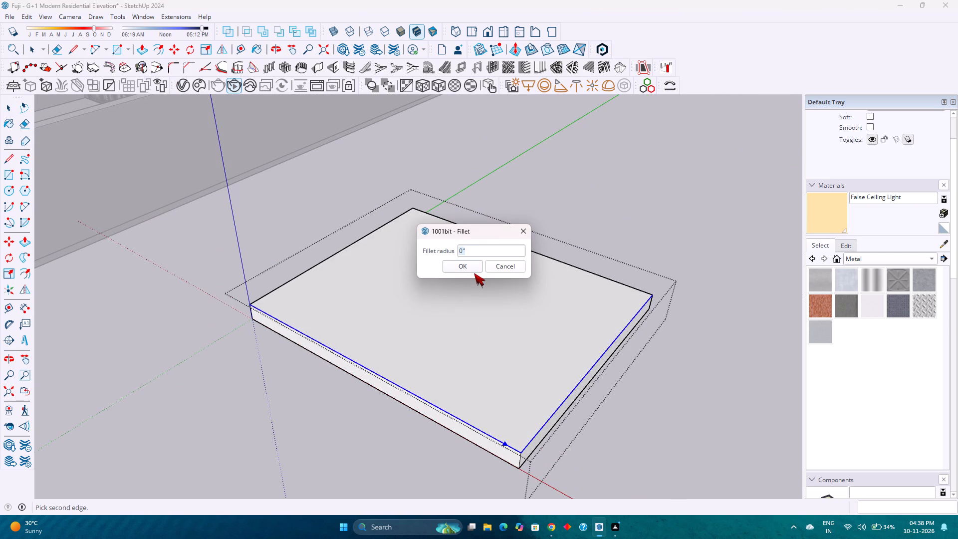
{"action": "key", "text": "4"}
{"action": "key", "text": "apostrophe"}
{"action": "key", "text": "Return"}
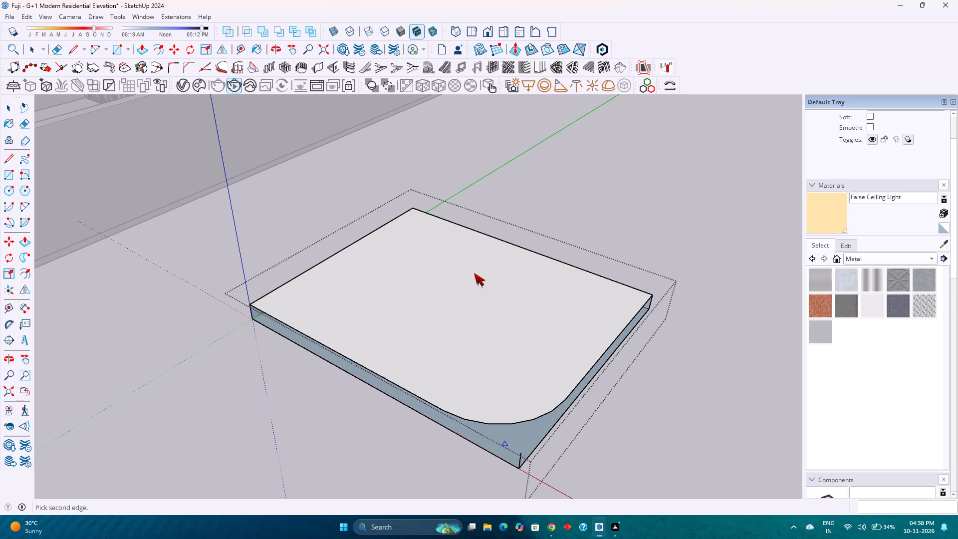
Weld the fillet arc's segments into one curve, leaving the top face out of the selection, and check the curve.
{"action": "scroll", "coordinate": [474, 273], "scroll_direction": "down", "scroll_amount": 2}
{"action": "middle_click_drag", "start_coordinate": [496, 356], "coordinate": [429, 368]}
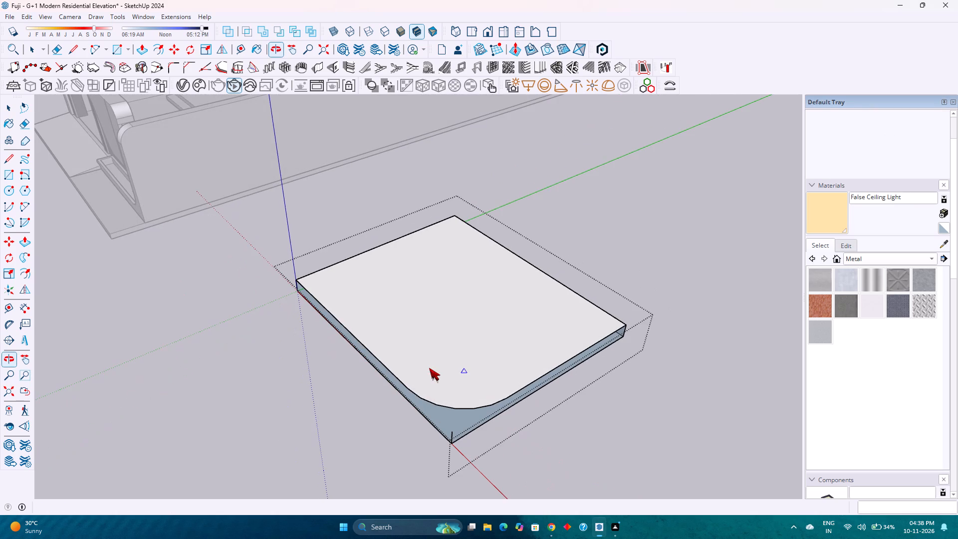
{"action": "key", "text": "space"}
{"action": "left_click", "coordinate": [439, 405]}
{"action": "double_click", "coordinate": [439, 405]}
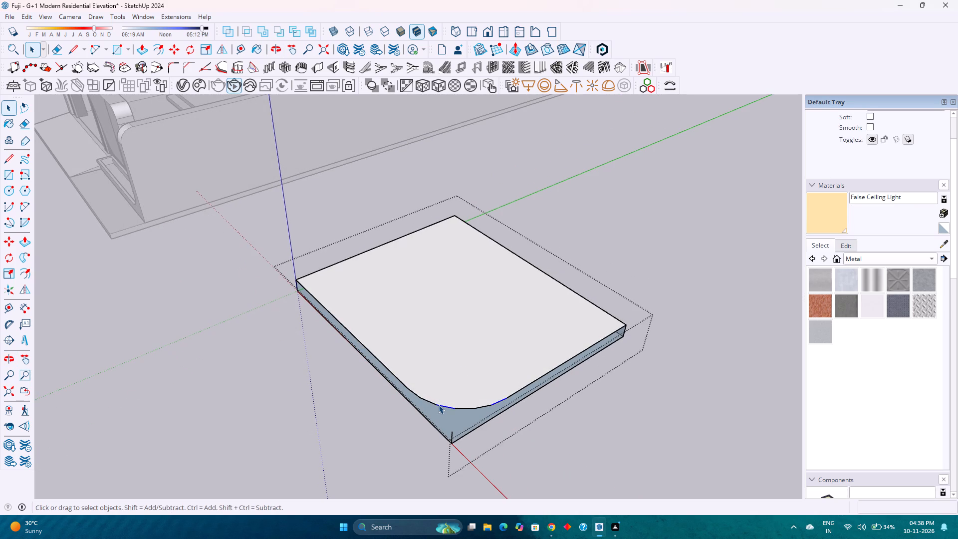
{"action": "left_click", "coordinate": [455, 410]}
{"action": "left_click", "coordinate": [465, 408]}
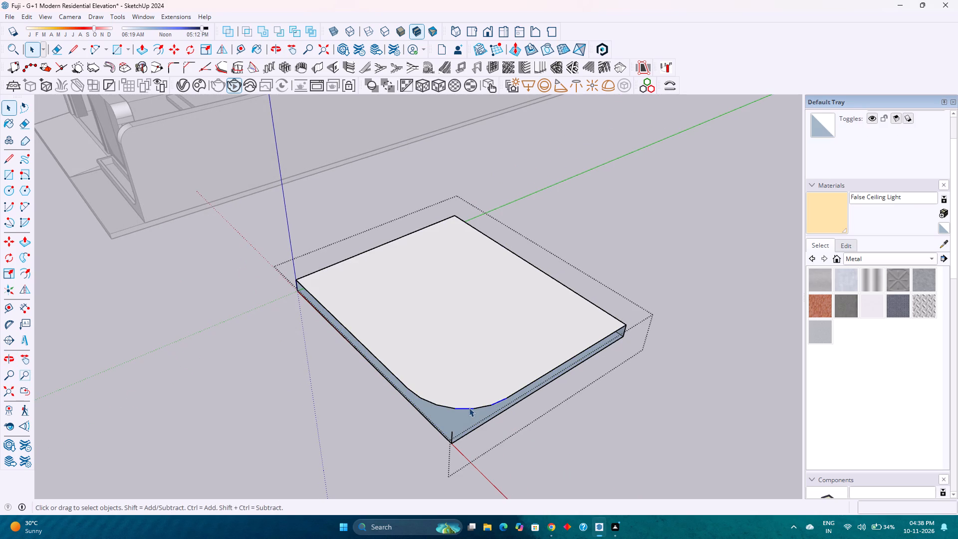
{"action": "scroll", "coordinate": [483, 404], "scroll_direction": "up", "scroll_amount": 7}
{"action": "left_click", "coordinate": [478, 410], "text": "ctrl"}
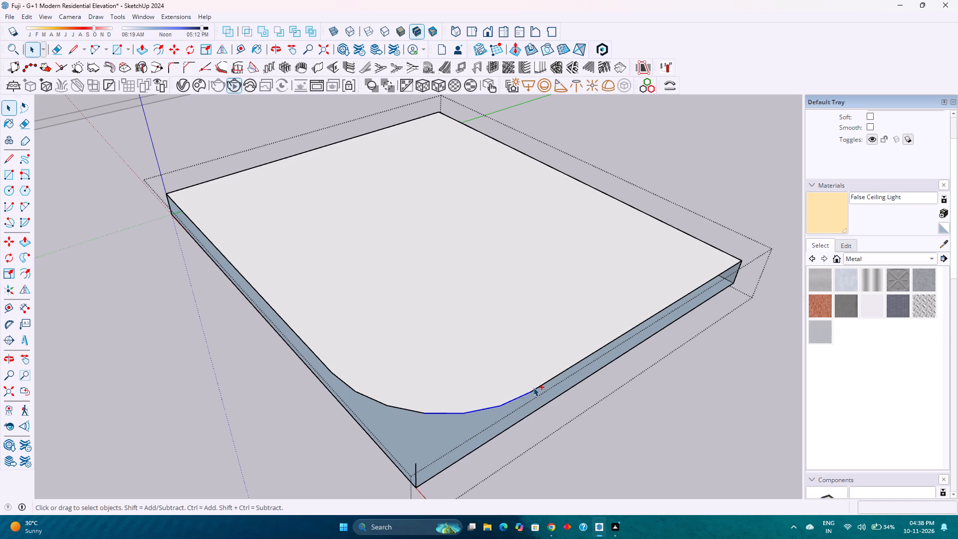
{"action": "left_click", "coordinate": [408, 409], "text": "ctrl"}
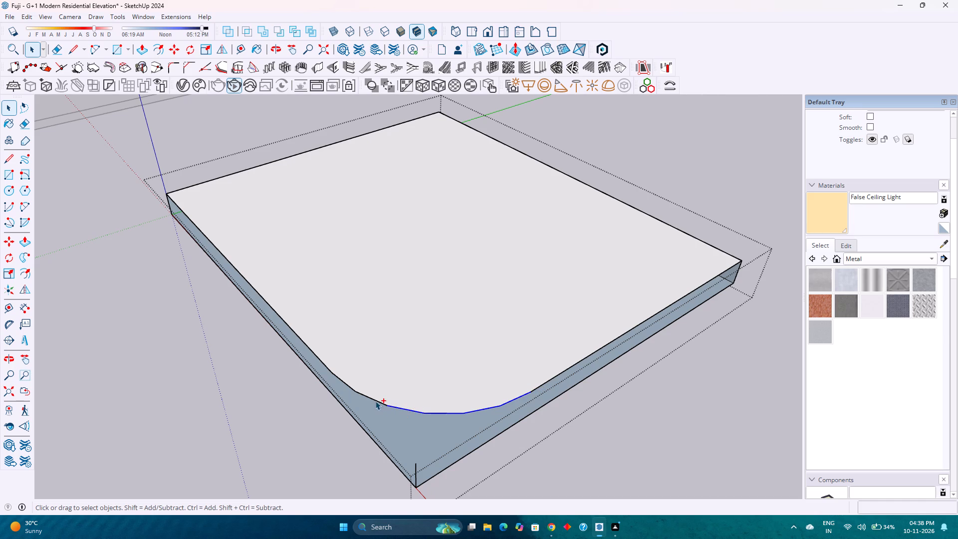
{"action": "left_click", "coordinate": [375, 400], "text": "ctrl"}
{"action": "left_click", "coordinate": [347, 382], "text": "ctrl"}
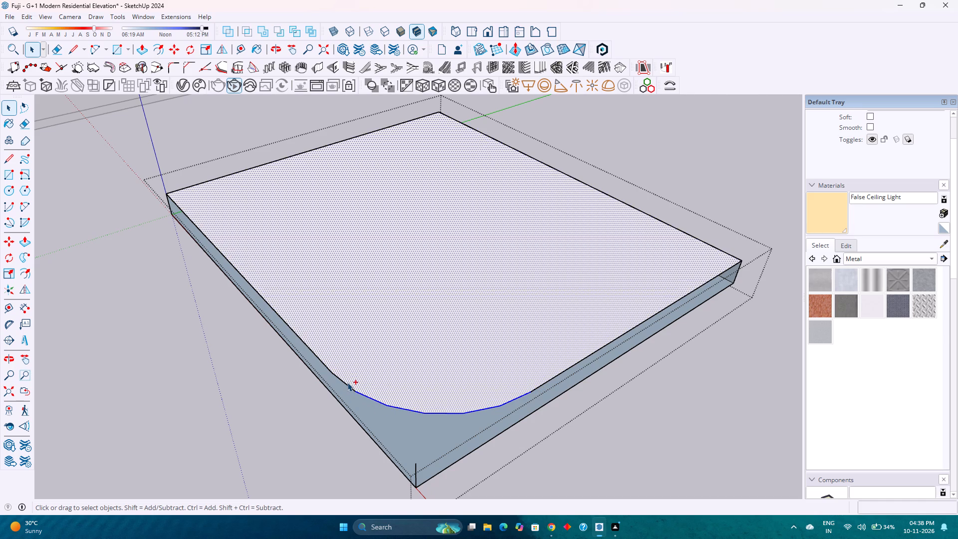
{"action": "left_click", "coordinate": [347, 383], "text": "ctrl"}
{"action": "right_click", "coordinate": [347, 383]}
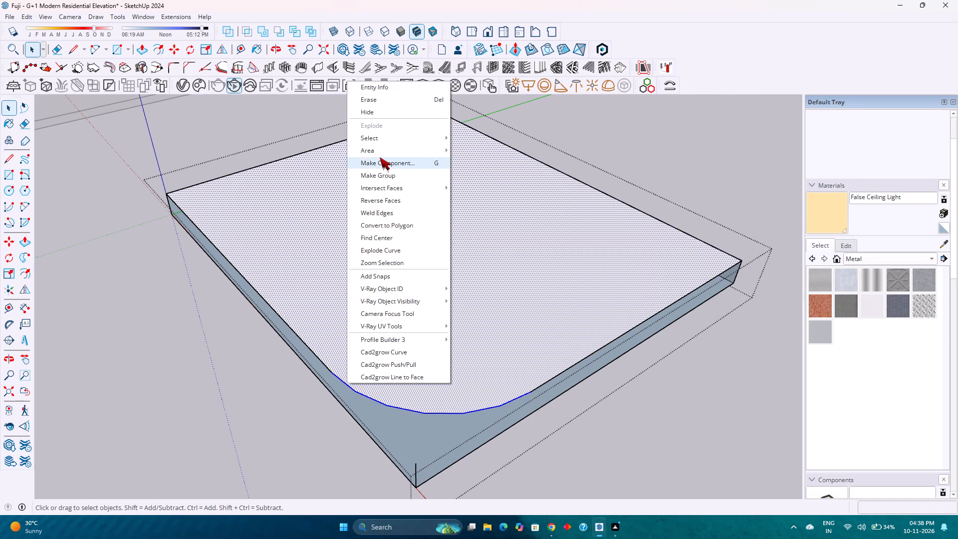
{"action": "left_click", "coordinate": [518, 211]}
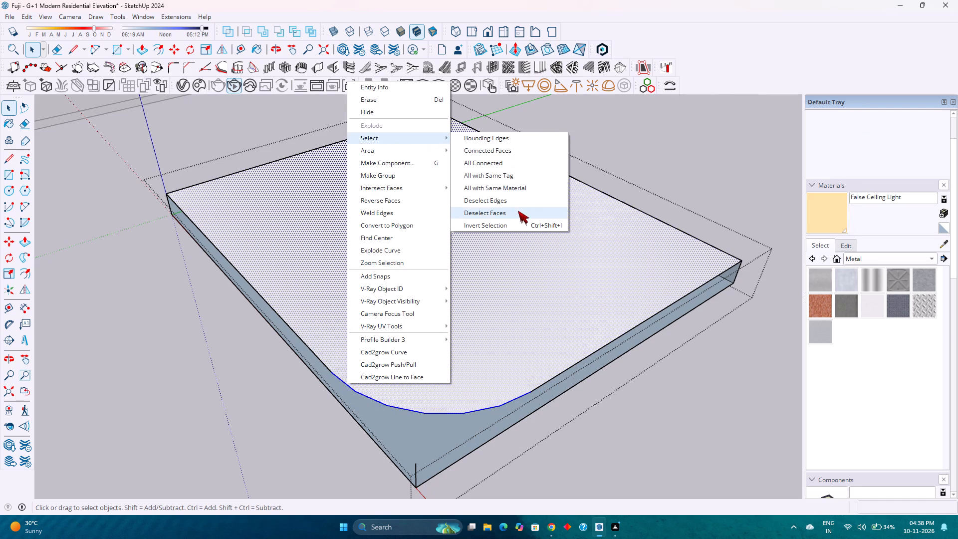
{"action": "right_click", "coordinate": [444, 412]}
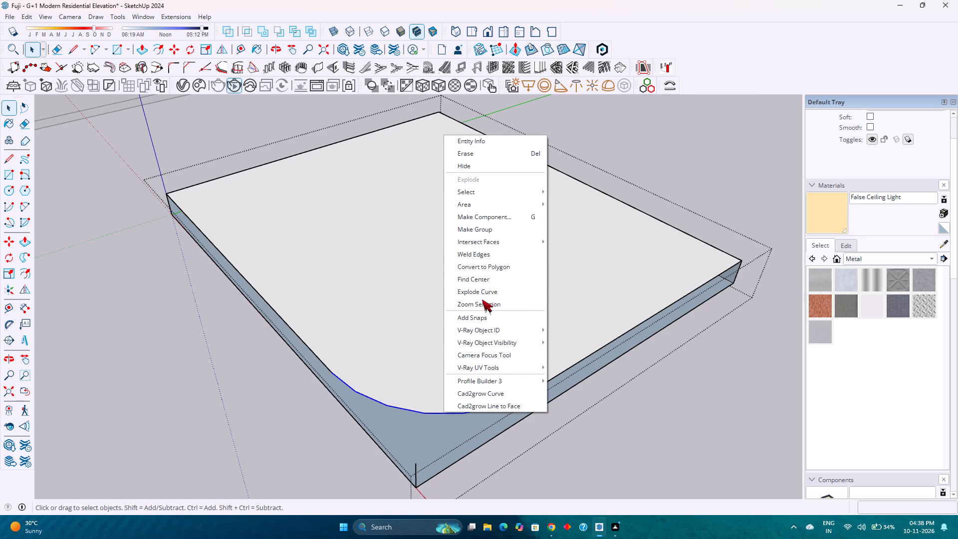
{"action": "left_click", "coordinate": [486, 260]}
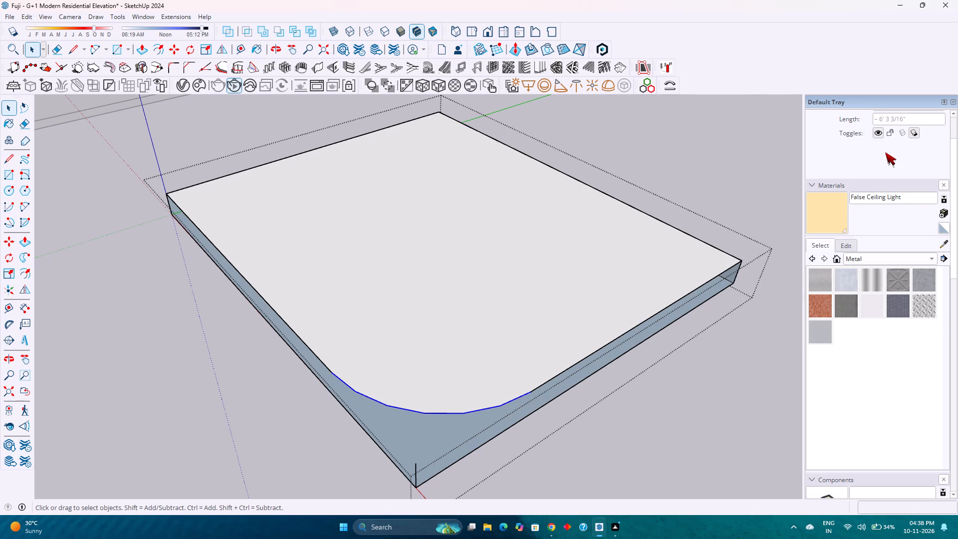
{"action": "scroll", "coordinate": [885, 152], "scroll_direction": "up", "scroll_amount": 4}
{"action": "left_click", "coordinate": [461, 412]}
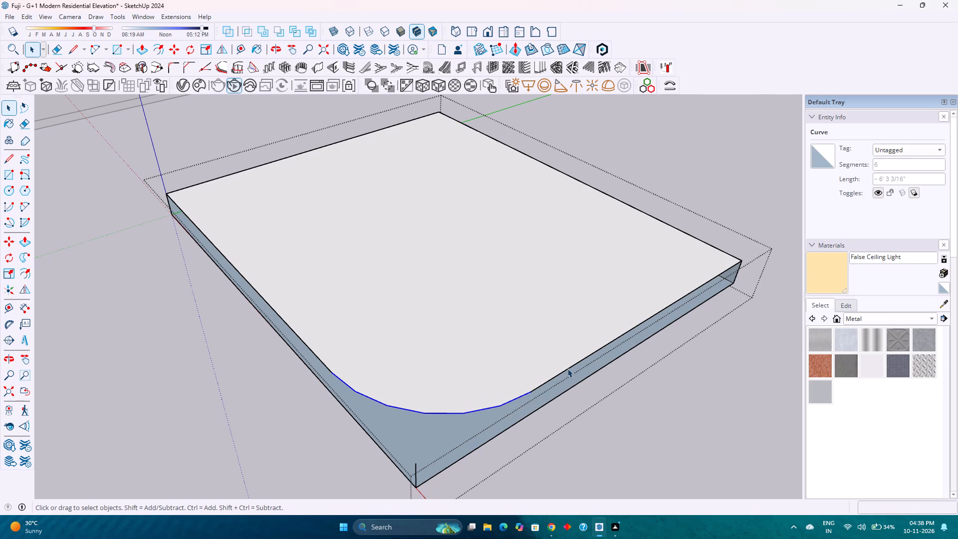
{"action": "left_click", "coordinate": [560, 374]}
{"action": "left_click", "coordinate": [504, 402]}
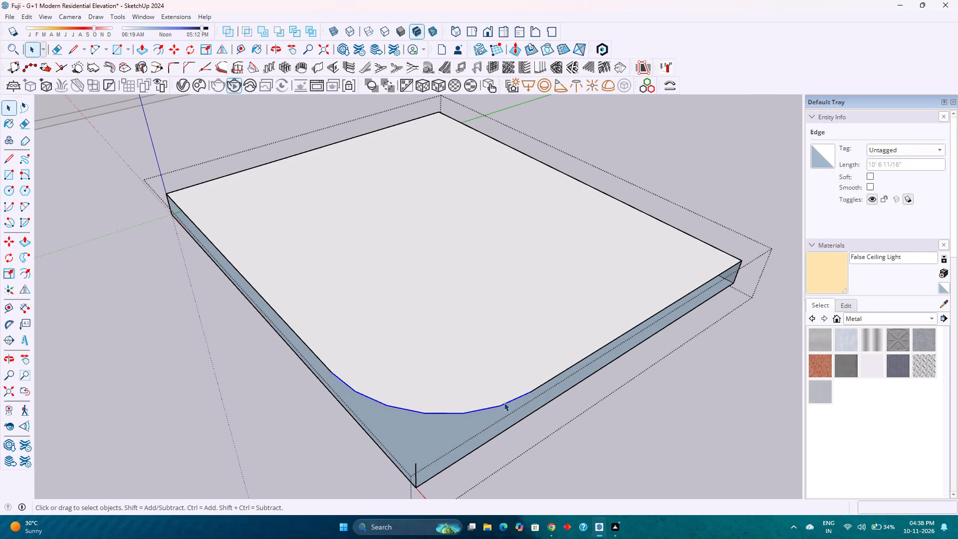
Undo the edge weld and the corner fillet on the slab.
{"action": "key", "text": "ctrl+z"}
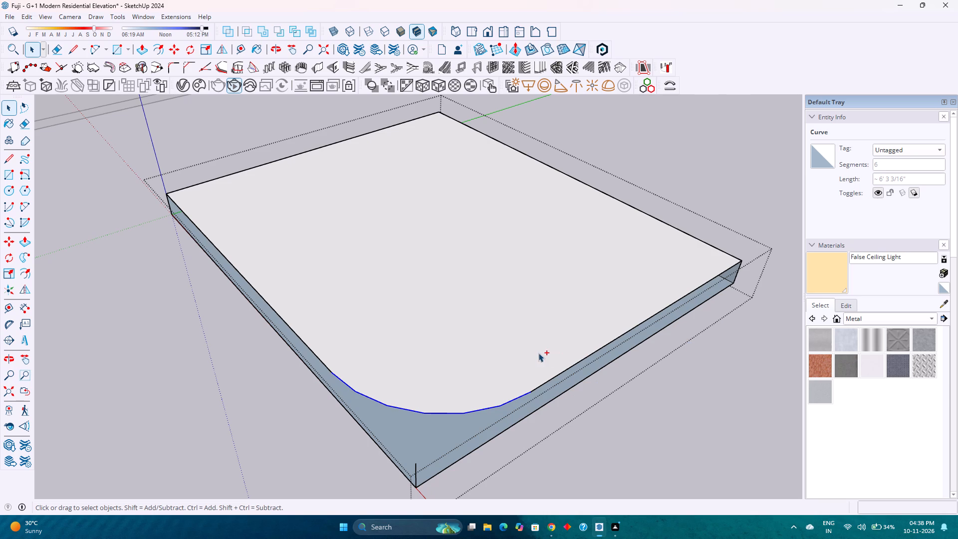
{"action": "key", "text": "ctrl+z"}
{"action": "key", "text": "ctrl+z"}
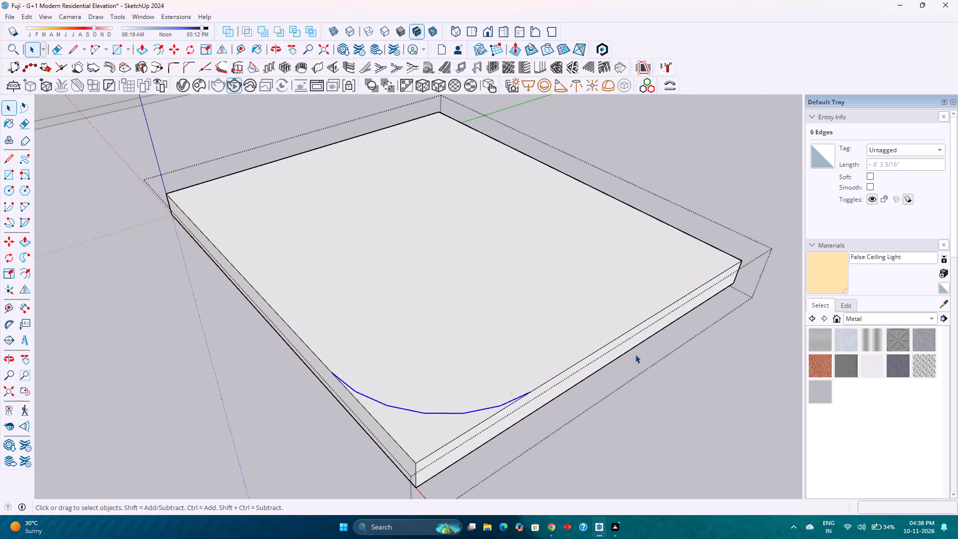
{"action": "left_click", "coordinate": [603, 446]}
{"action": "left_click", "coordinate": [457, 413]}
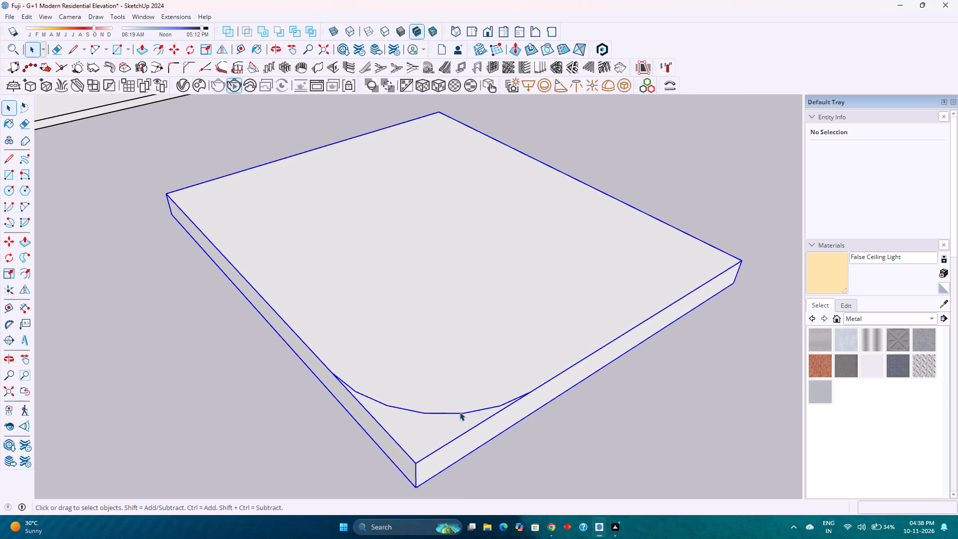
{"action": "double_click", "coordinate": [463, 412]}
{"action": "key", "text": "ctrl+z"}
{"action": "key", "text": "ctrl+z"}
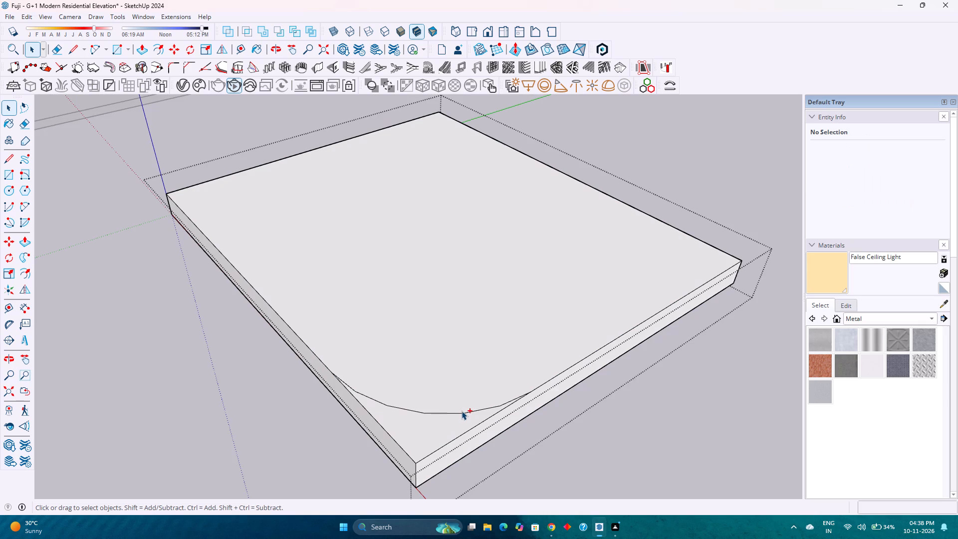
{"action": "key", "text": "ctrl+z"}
Move the slab's top corner vertex above the red axis about 14' 7" along the green direction onto the adjacent top corner.
{"action": "left_click", "coordinate": [158, 71]}
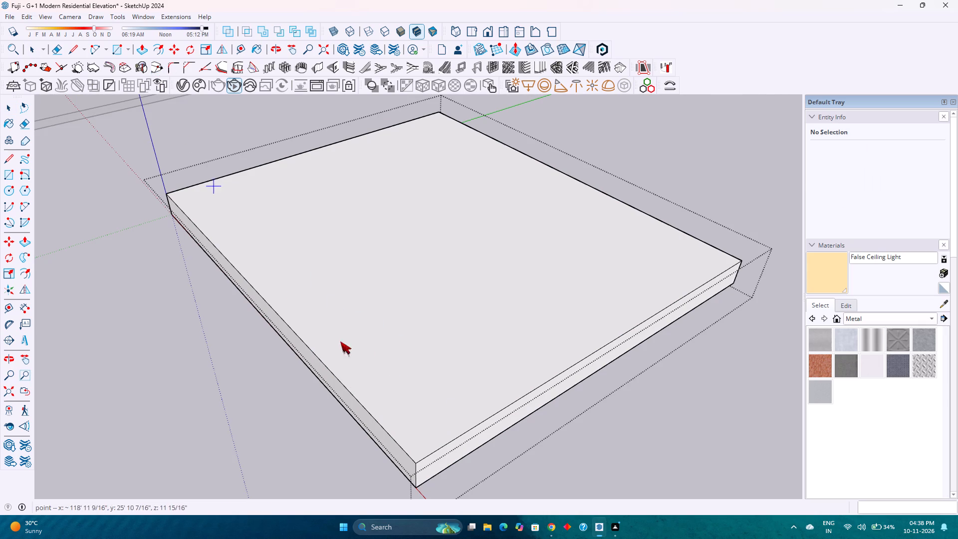
{"action": "left_click", "coordinate": [378, 319]}
{"action": "left_click", "coordinate": [419, 264]}
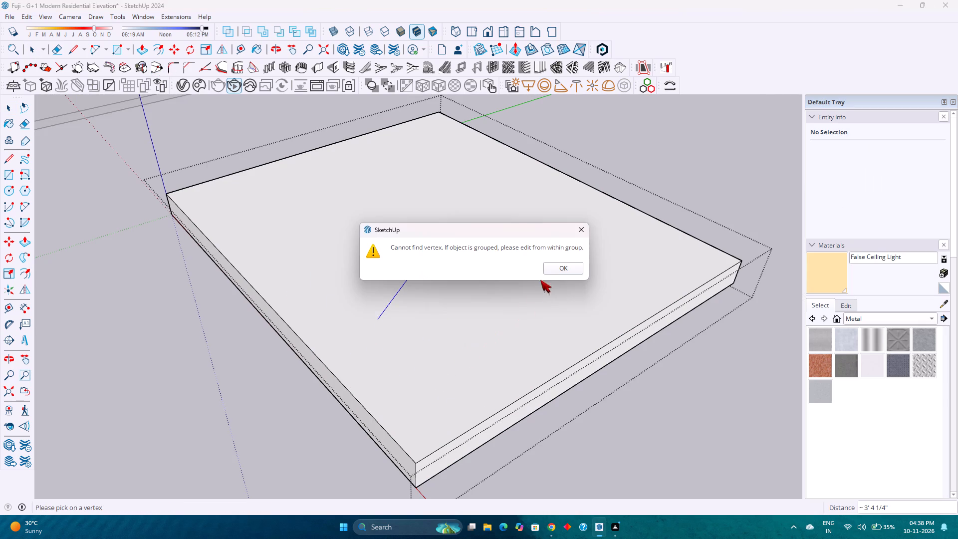
{"action": "left_click", "coordinate": [552, 273]}
{"action": "left_click", "coordinate": [415, 463]}
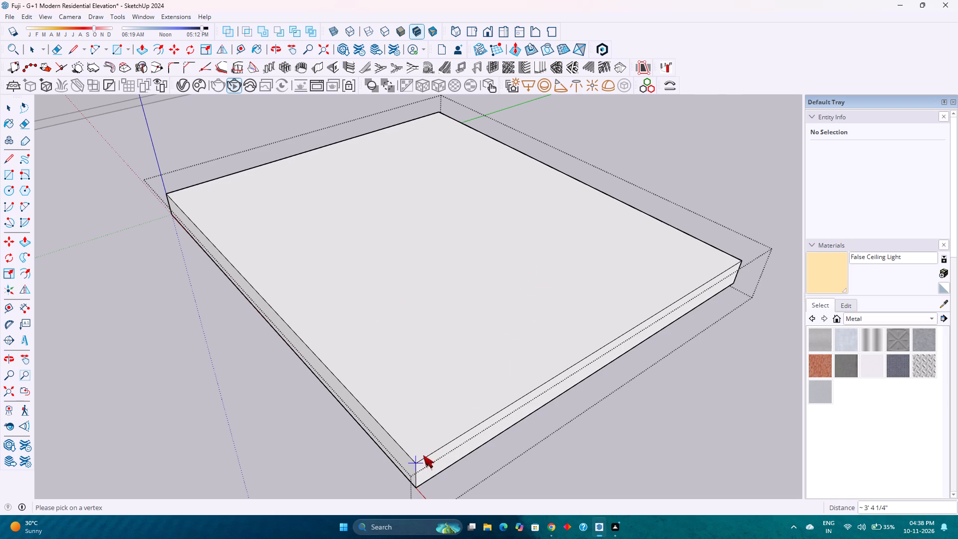
{"action": "left_click", "coordinate": [743, 262]}
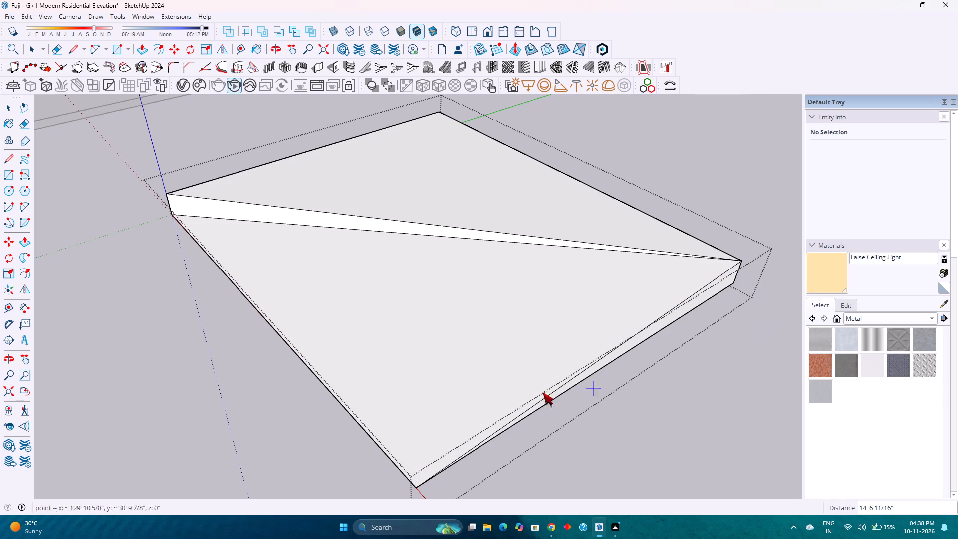
Move the slab's bottom corner vertex on the red axis to the top corner above the green axis, and inspect the shape.
{"action": "scroll", "coordinate": [445, 393], "scroll_direction": "down", "scroll_amount": 2}
{"action": "middle_click_drag", "start_coordinate": [364, 417], "coordinate": [679, 257]}
{"action": "middle_click_drag", "start_coordinate": [673, 265], "coordinate": [653, 337]}
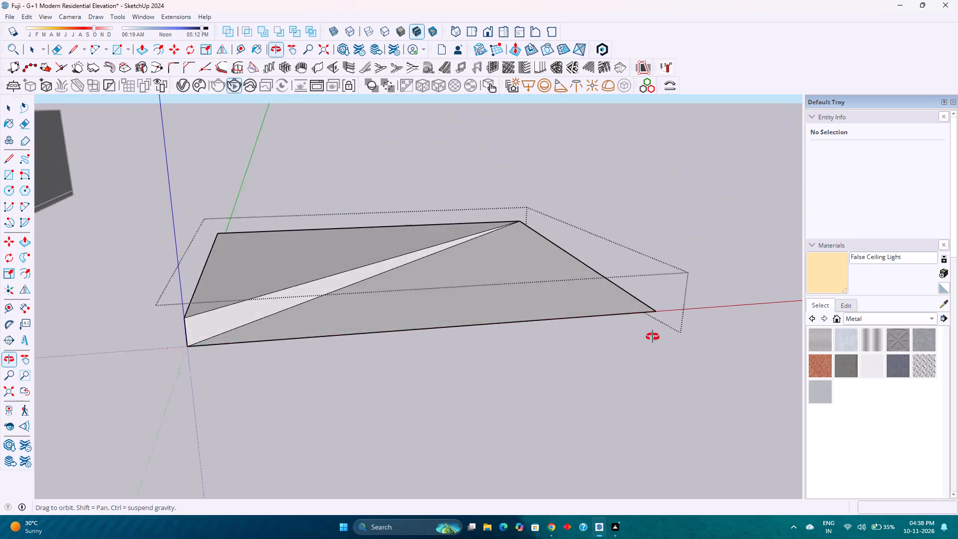
{"action": "middle_click_drag", "start_coordinate": [653, 337], "coordinate": [296, 309]}
{"action": "middle_click", "coordinate": [296, 308]}
{"action": "scroll", "coordinate": [480, 282], "scroll_direction": "up", "scroll_amount": 1}
{"action": "middle_click_drag", "start_coordinate": [480, 283], "coordinate": [474, 300]}
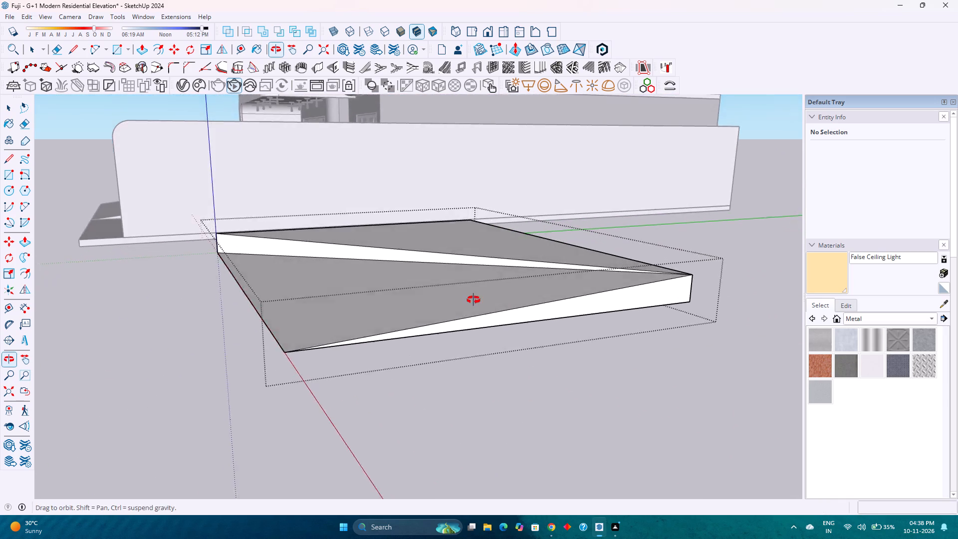
{"action": "middle_click_drag", "start_coordinate": [474, 300], "coordinate": [458, 313]}
{"action": "left_click", "coordinate": [260, 370]}
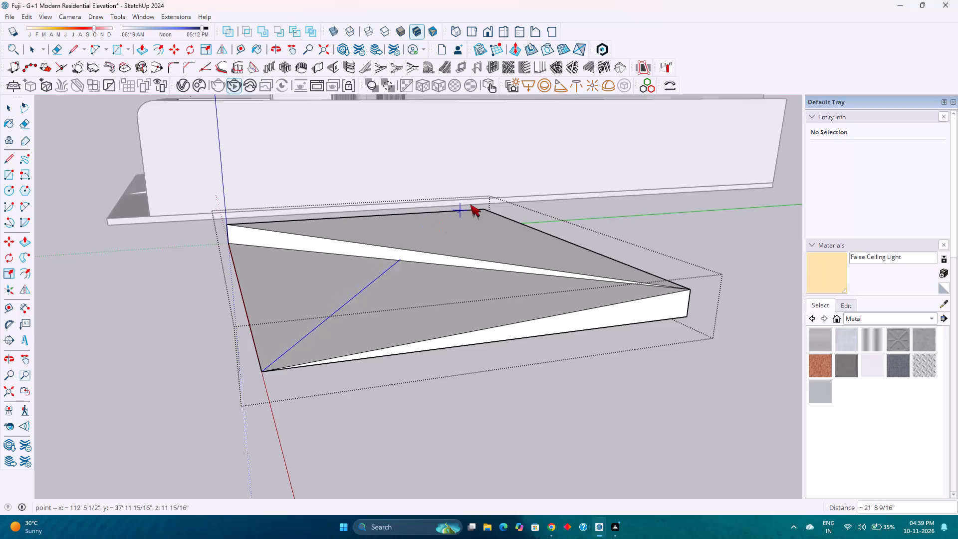
{"action": "left_click", "coordinate": [484, 209]}
{"action": "middle_click_drag", "start_coordinate": [453, 307], "coordinate": [461, 281]}
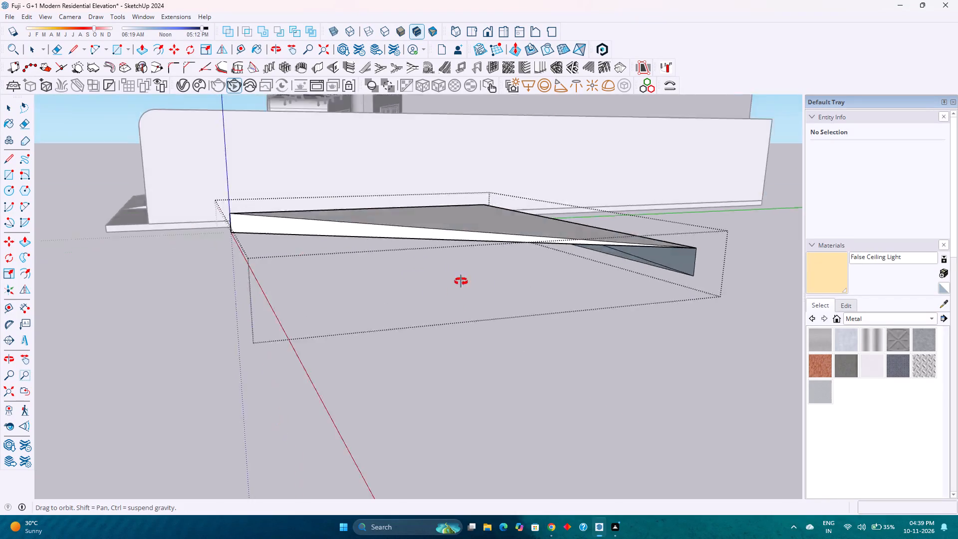
Undo the two corner vertex moves on the slab.
{"action": "middle_click_drag", "start_coordinate": [461, 281], "coordinate": [398, 356]}
{"action": "key", "text": "ctrl+z"}
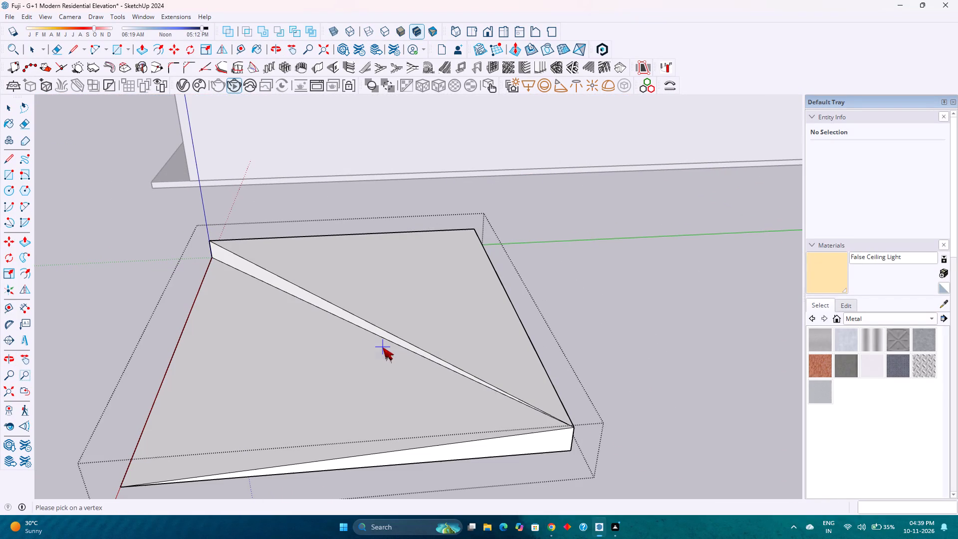
{"action": "key", "text": "ctrl+z"}
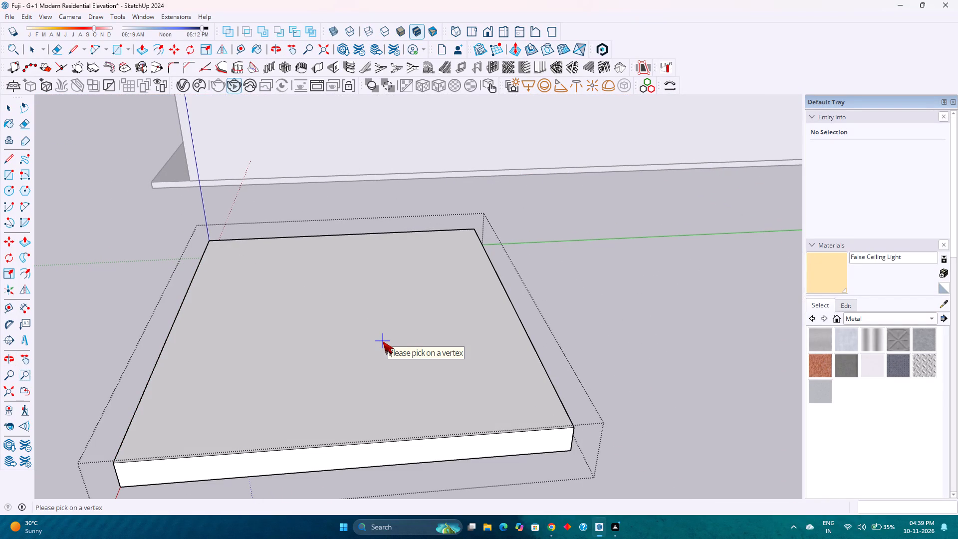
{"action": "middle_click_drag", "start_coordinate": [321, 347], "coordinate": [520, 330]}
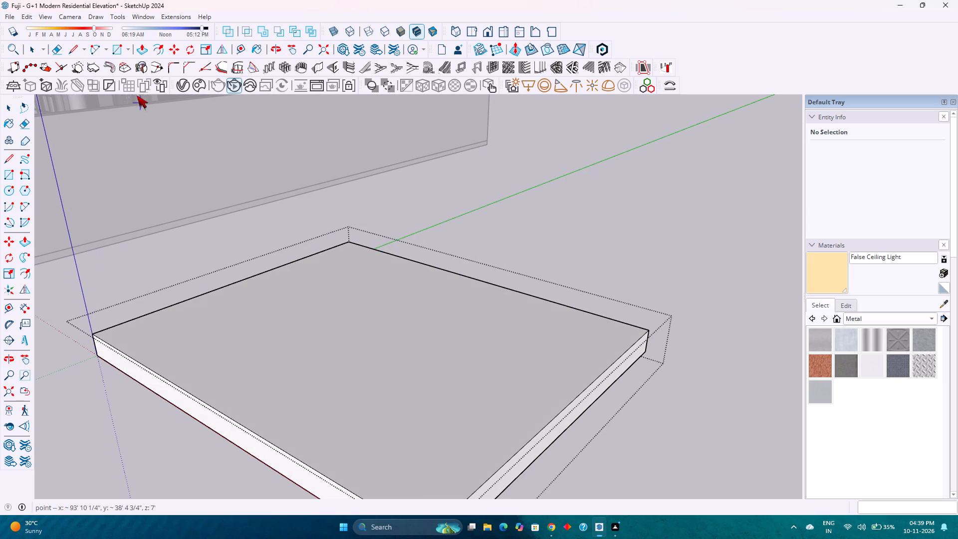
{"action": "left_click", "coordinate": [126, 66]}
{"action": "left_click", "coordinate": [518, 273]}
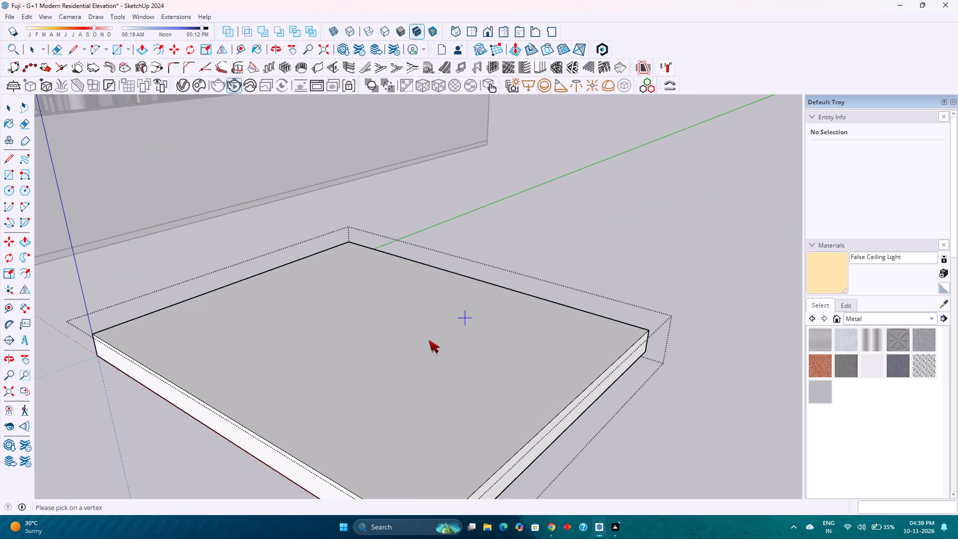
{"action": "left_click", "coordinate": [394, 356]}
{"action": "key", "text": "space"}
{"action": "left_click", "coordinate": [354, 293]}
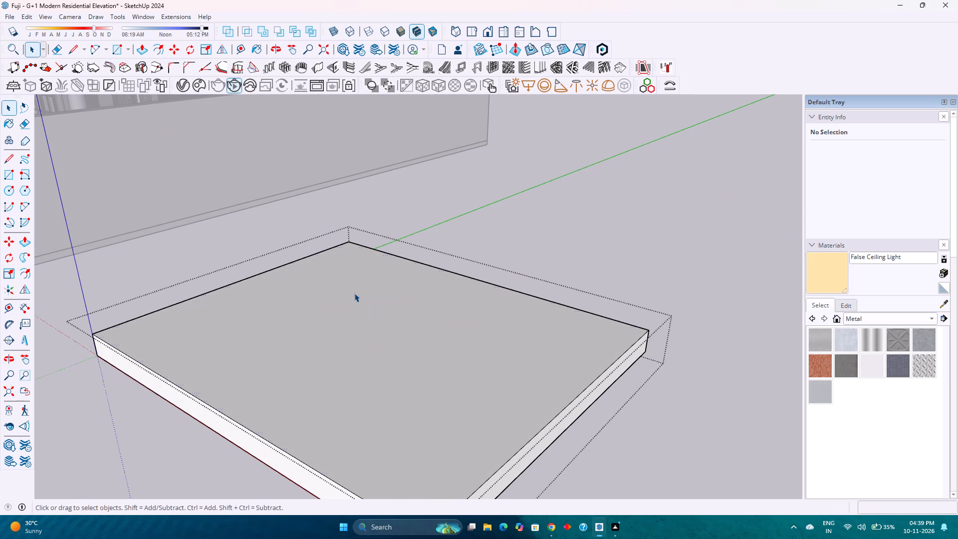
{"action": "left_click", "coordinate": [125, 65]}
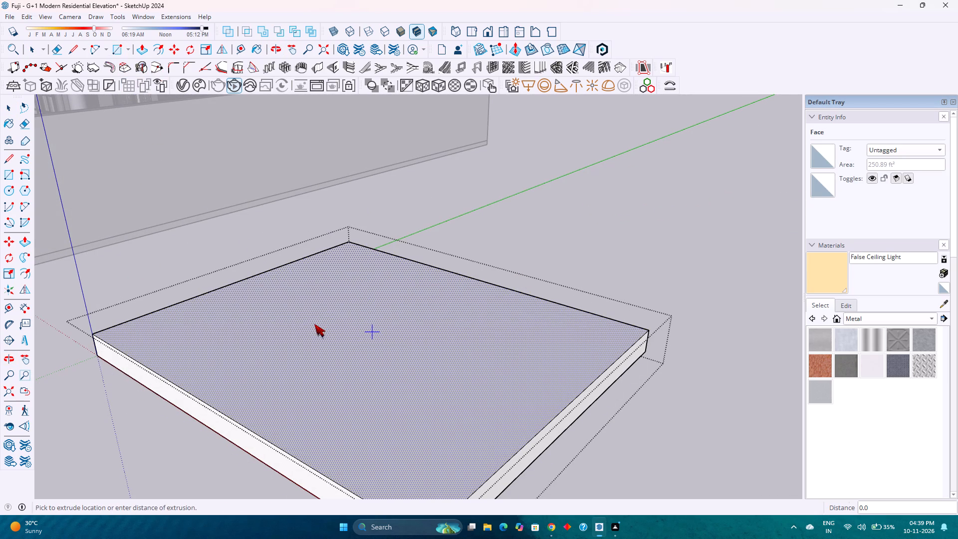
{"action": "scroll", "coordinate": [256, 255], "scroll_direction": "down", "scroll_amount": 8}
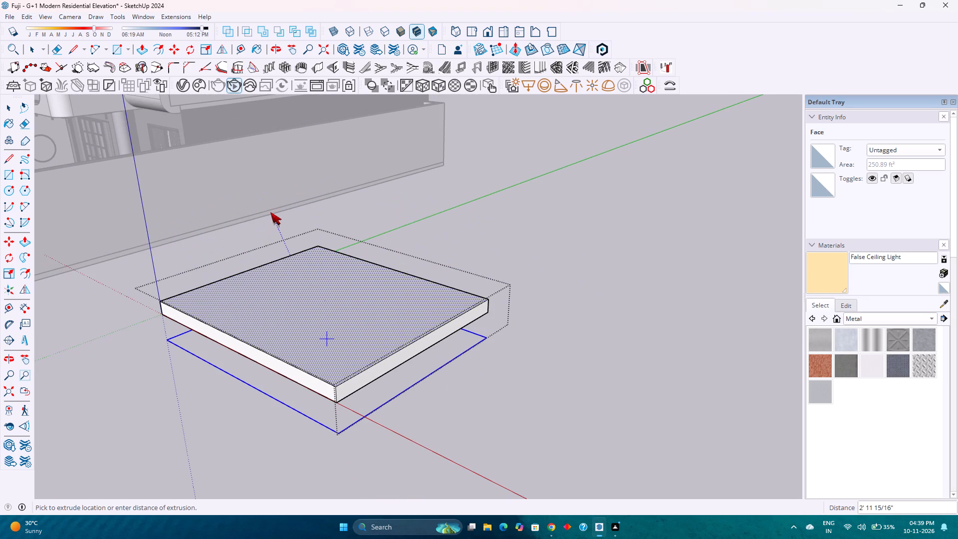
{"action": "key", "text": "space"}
Undo the slab's thickness and grouping, back to a flat, ungrouped rectangle.
{"action": "key", "text": "ctrl+z"}
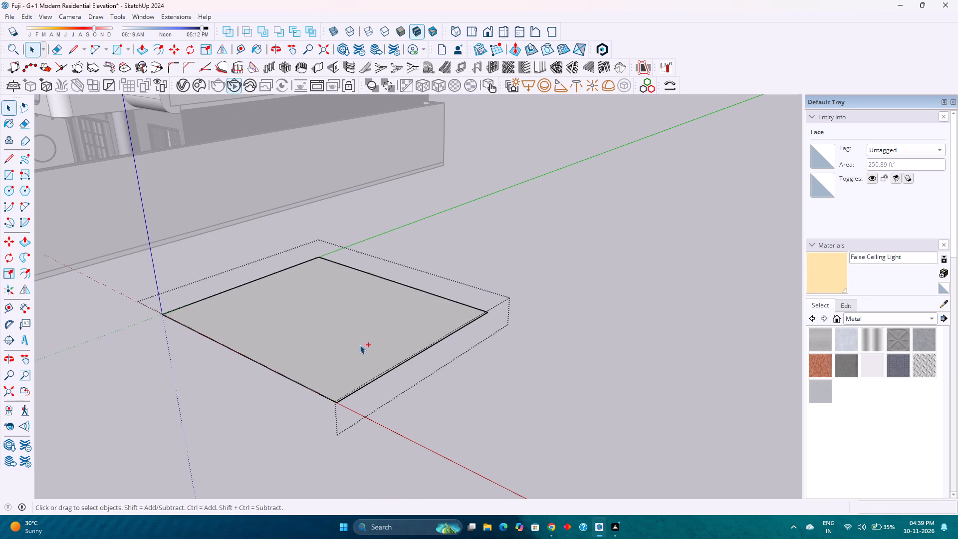
{"action": "key", "text": "ctrl+z"}
{"action": "key", "text": "ctrl+z"}
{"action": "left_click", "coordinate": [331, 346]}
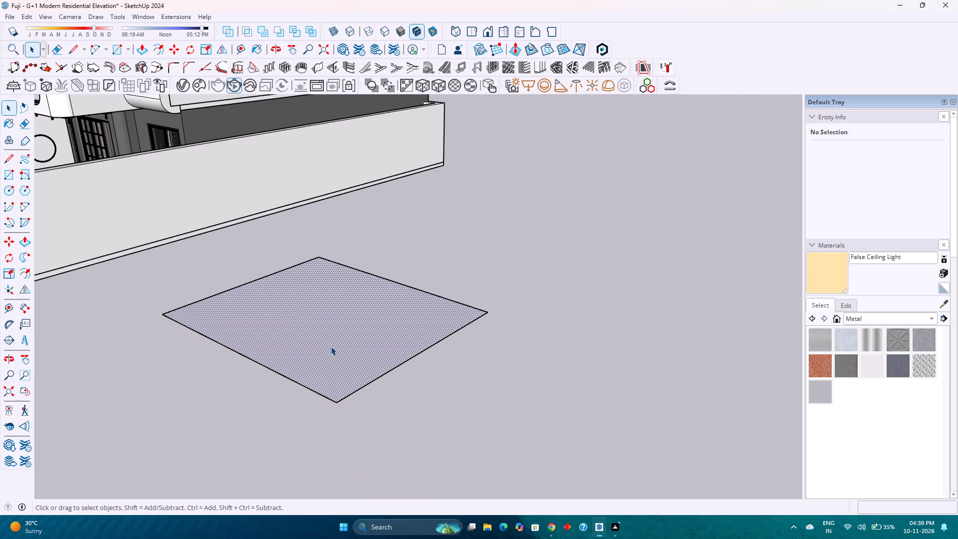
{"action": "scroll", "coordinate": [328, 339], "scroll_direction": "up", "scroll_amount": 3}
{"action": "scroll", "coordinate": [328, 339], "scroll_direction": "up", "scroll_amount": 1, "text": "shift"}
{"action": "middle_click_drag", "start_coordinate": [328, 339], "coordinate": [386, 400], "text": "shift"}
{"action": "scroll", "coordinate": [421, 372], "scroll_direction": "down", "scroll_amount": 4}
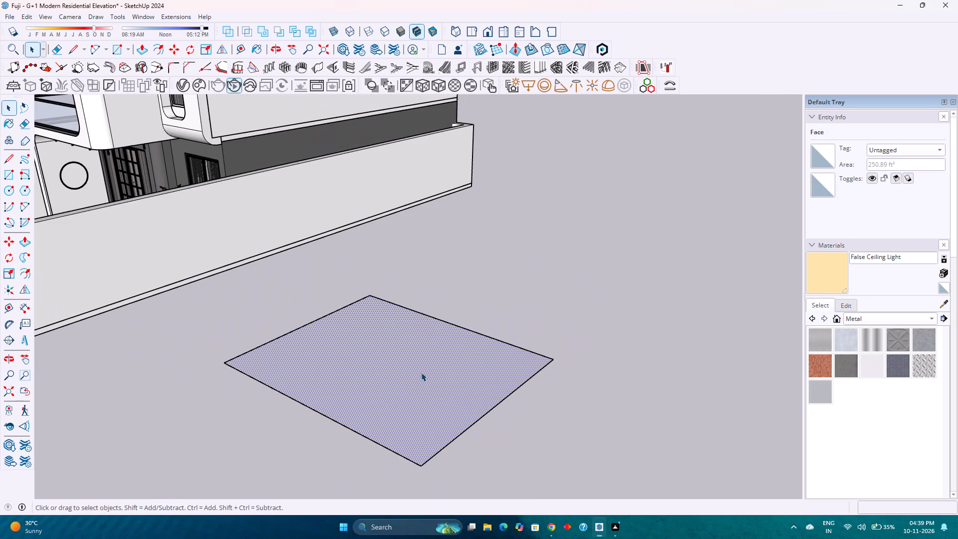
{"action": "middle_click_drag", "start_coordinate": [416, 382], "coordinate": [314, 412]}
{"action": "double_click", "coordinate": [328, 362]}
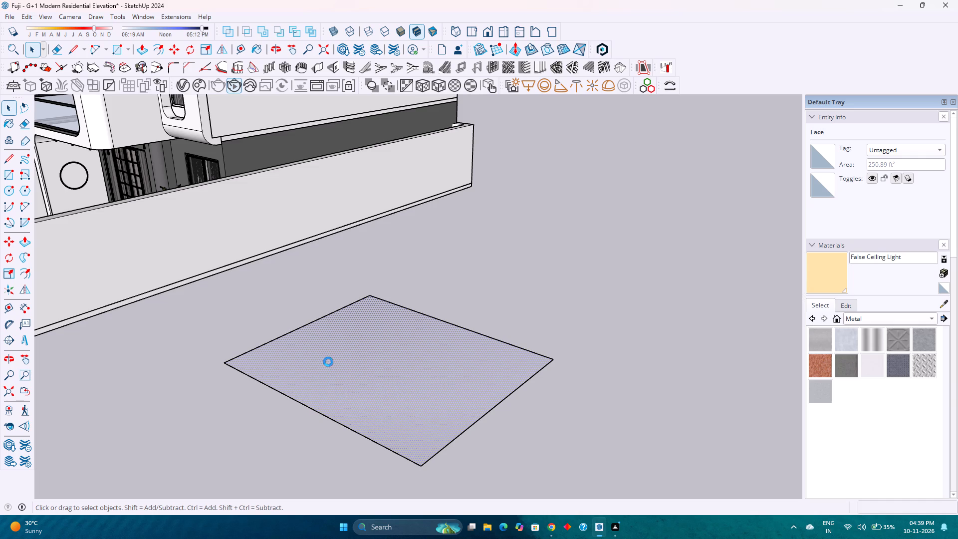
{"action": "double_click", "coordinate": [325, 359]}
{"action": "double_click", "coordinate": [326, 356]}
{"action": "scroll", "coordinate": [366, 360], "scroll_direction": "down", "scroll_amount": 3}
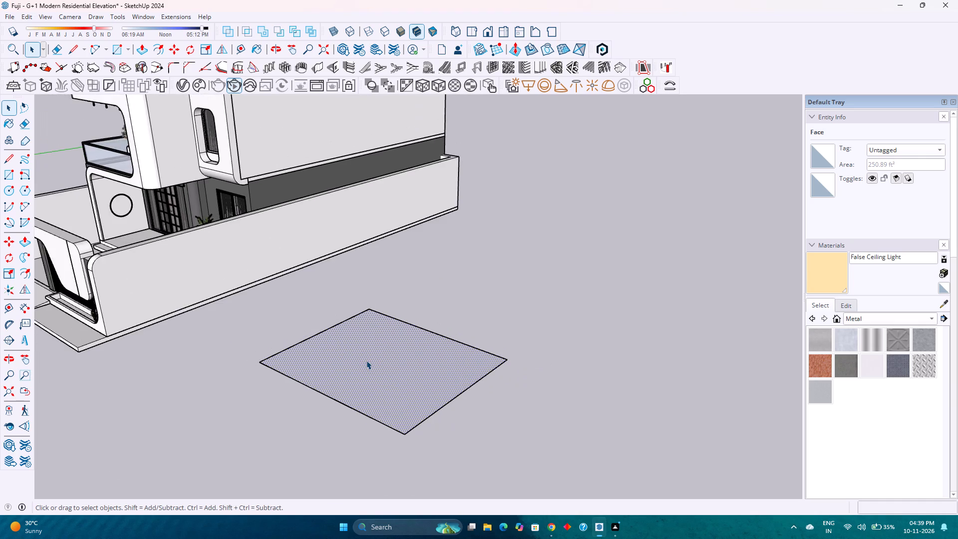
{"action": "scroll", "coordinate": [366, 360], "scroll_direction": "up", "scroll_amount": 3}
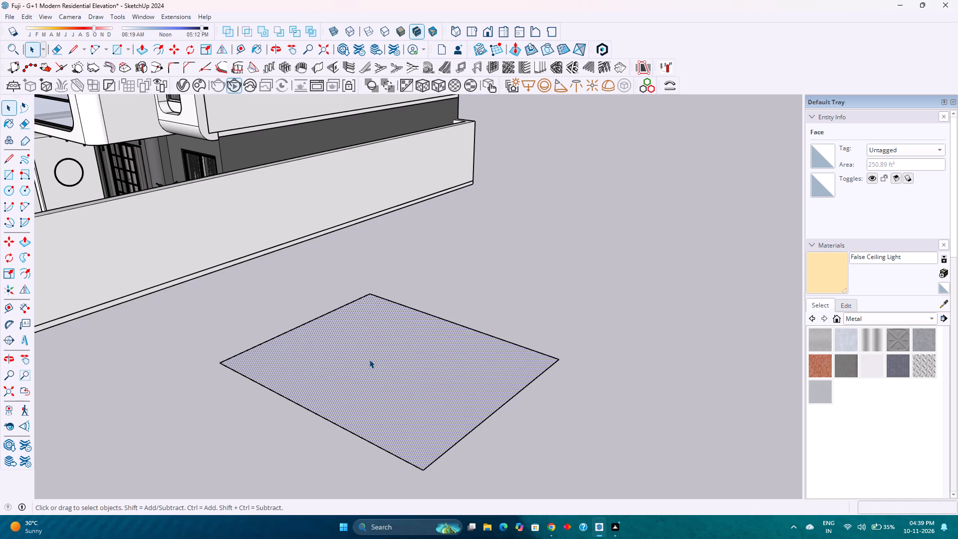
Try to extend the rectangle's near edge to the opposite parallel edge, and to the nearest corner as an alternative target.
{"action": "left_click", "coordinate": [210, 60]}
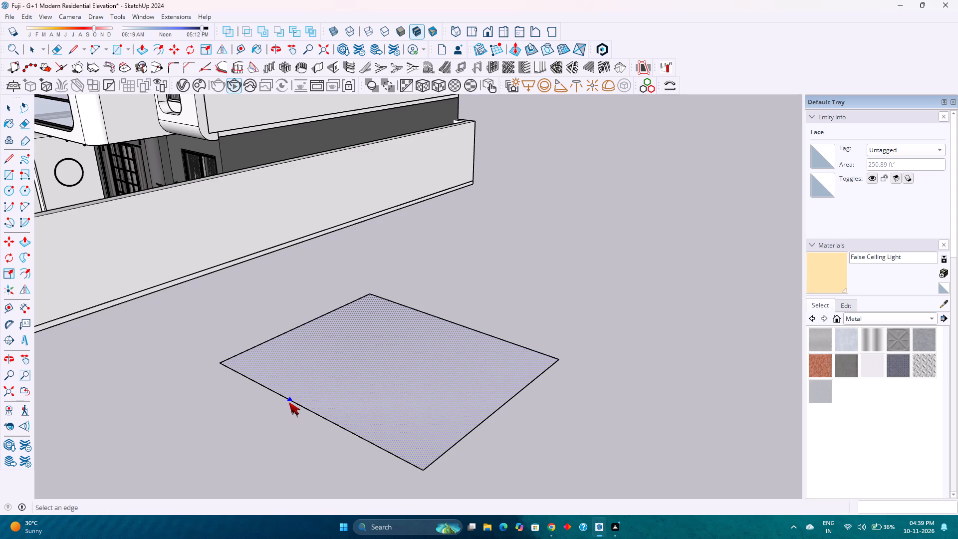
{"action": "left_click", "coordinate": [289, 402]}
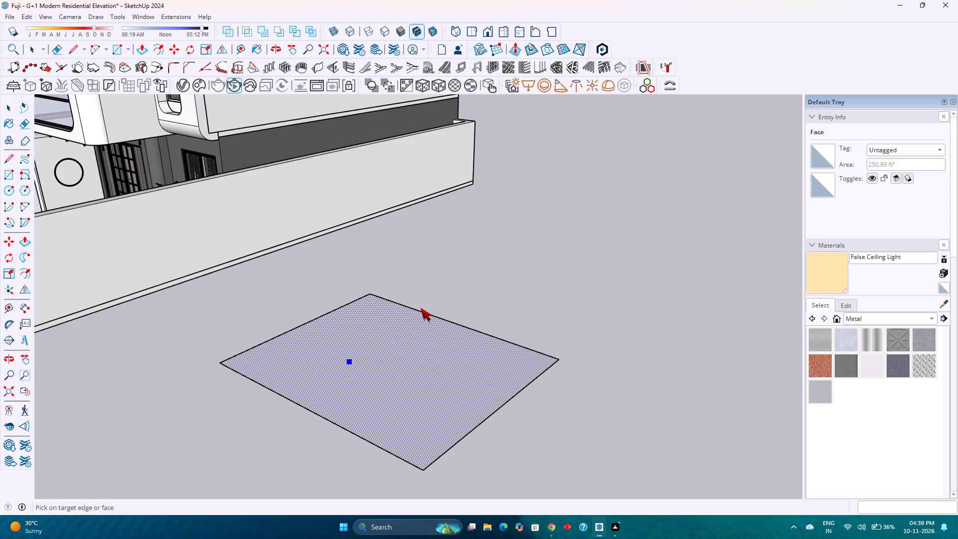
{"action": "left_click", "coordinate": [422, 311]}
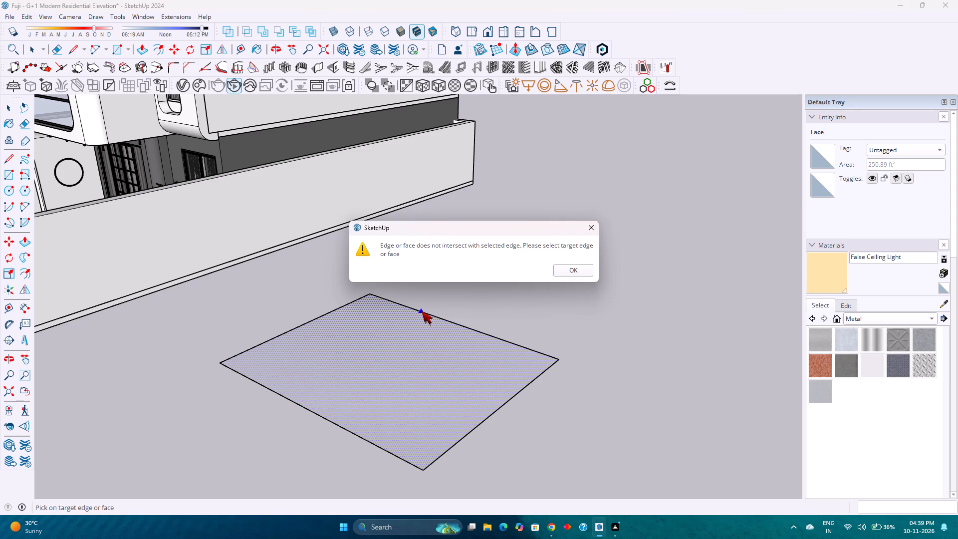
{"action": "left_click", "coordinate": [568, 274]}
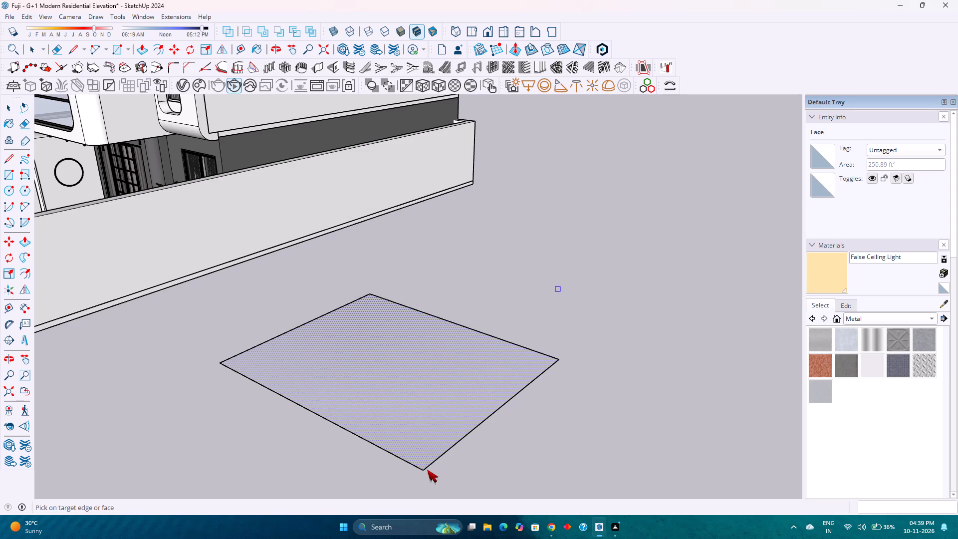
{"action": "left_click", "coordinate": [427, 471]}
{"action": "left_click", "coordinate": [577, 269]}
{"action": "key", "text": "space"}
Group the rectangle's face with its boundary edges and open the group for editing.
{"action": "double_click", "coordinate": [401, 366]}
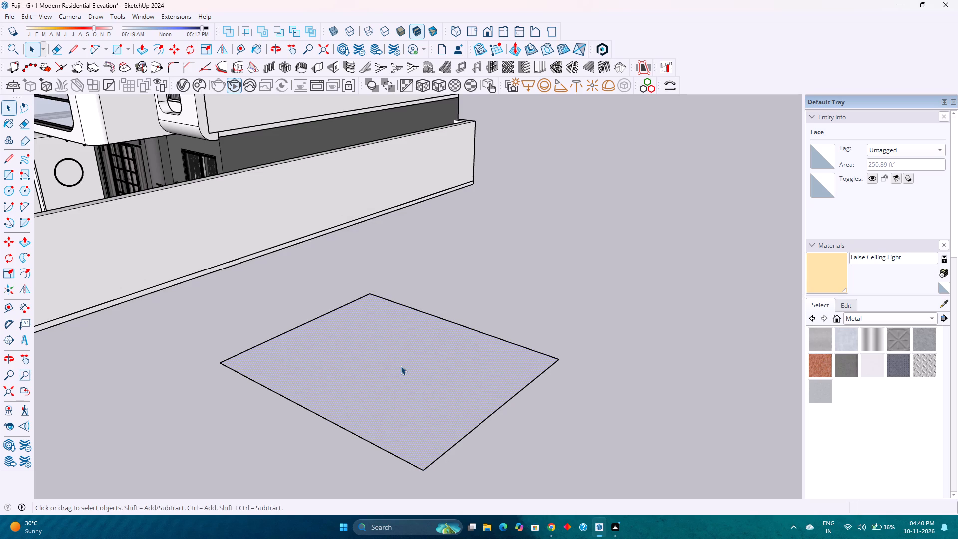
{"action": "scroll", "coordinate": [401, 366], "scroll_direction": "up", "scroll_amount": 3}
{"action": "right_click", "coordinate": [401, 366]}
{"action": "left_click", "coordinate": [474, 191]}
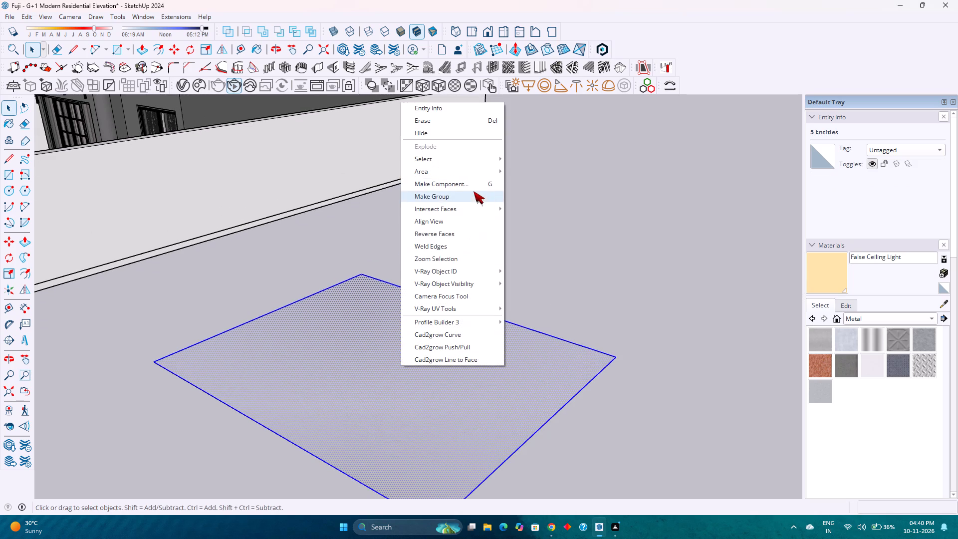
{"action": "double_click", "coordinate": [327, 366]}
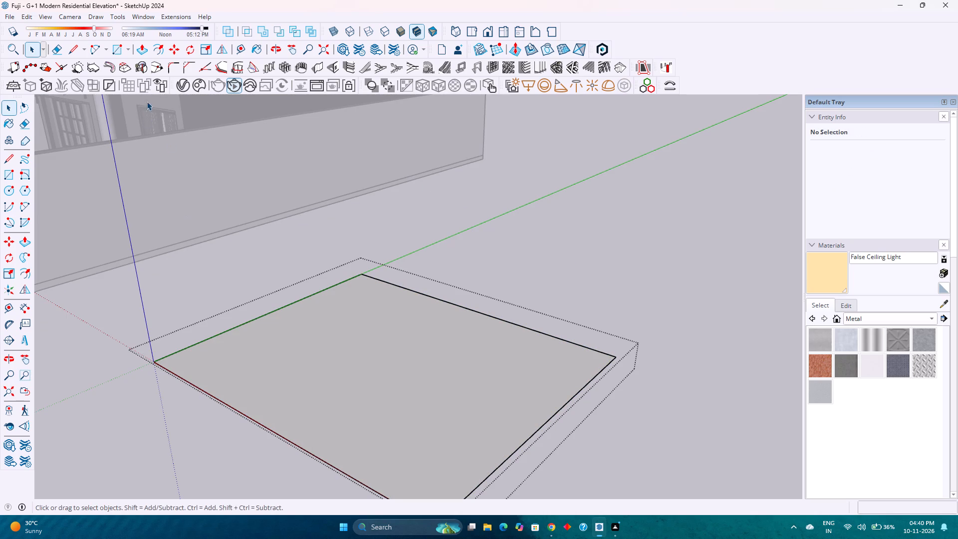
Revolve the edge opposite the red axis 360° with 30 segments and scale 1.0, about an axis from the face's middle toward the boundary wall.
{"action": "left_click", "coordinate": [143, 72]}
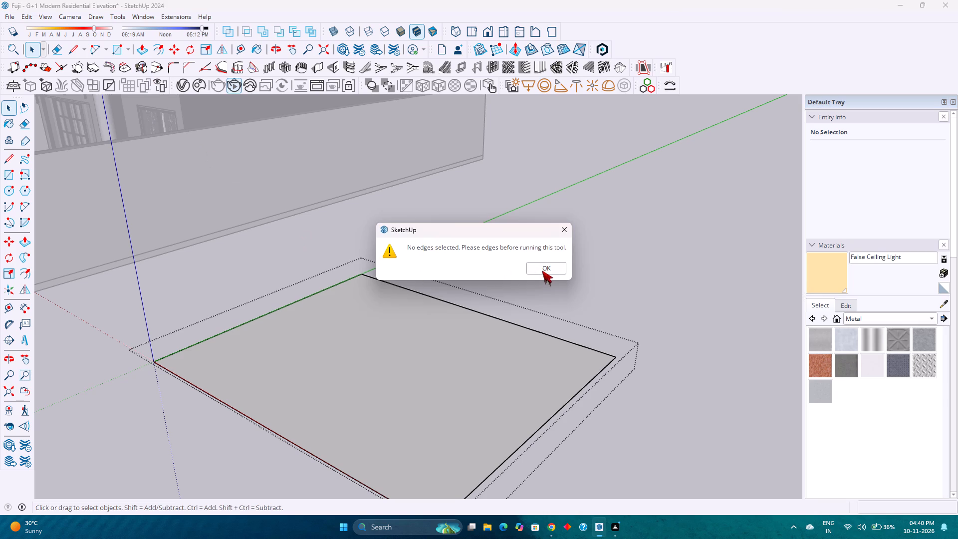
{"action": "left_click", "coordinate": [542, 270]}
{"action": "left_click", "coordinate": [473, 311]}
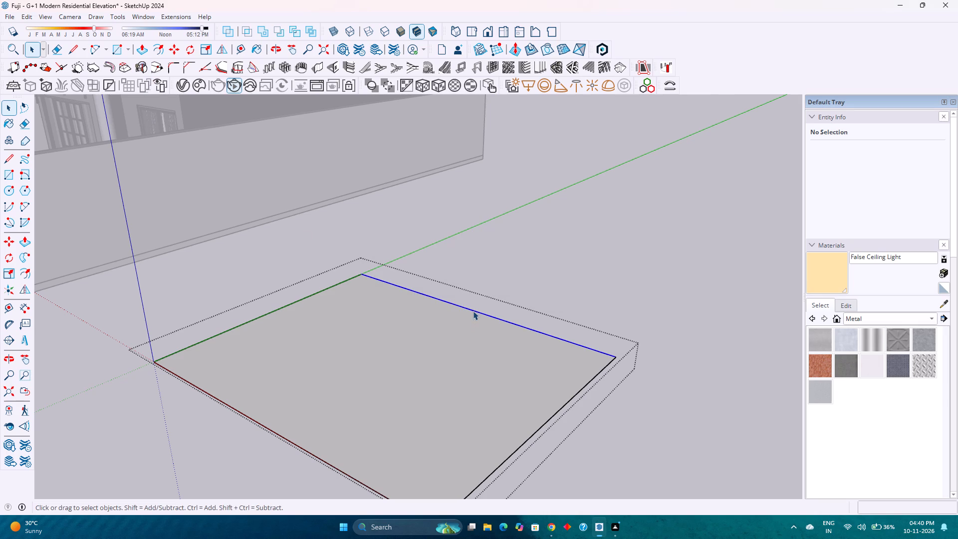
{"action": "left_click", "coordinate": [144, 66]}
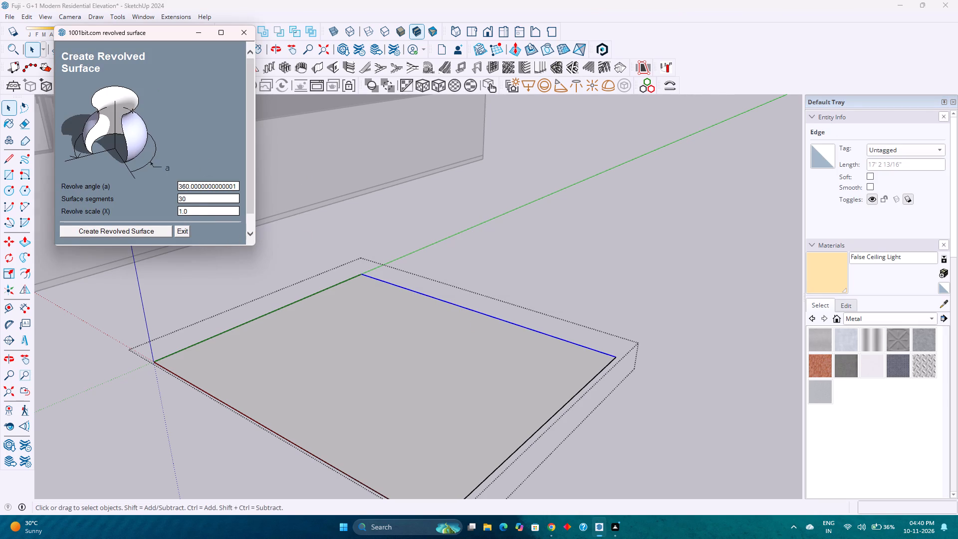
{"action": "left_click", "coordinate": [140, 233]}
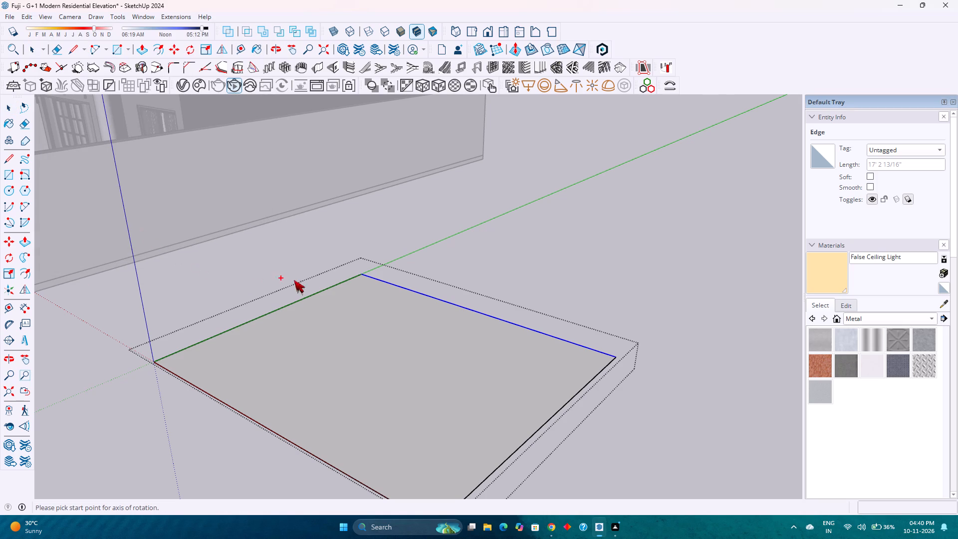
{"action": "left_click", "coordinate": [357, 345]}
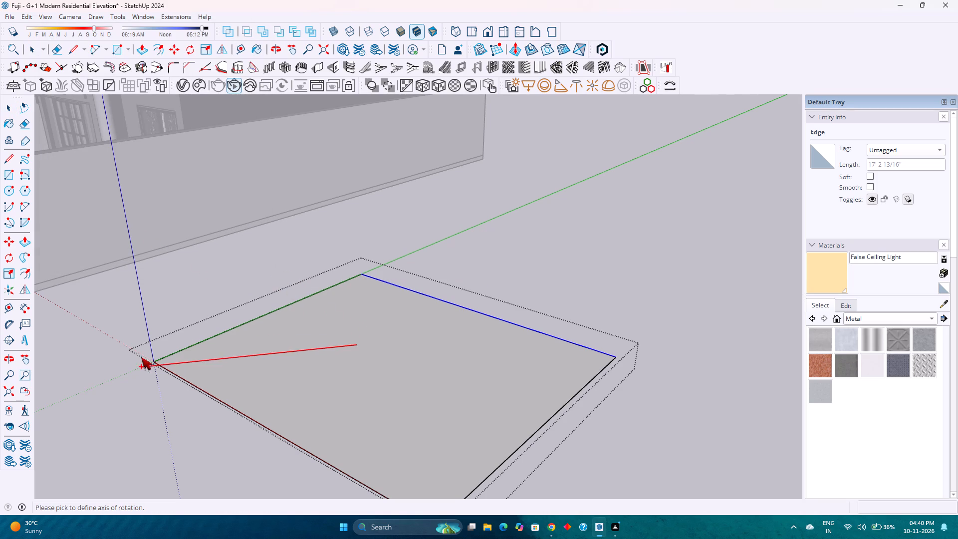
{"action": "scroll", "coordinate": [232, 270], "scroll_direction": "down", "scroll_amount": 1}
{"action": "scroll", "coordinate": [307, 337], "scroll_direction": "down", "scroll_amount": 4}
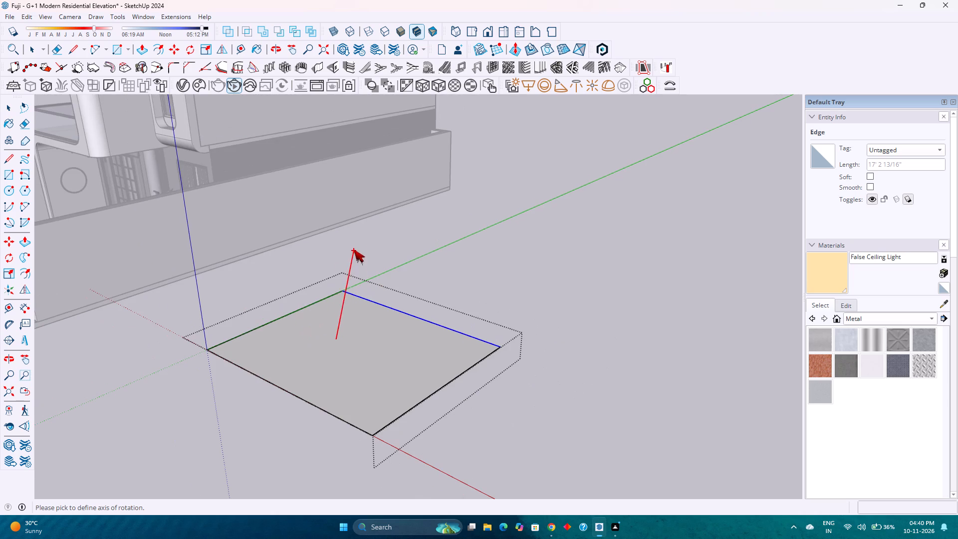
{"action": "key", "text": "Up"}
{"action": "left_click", "coordinate": [334, 159]}
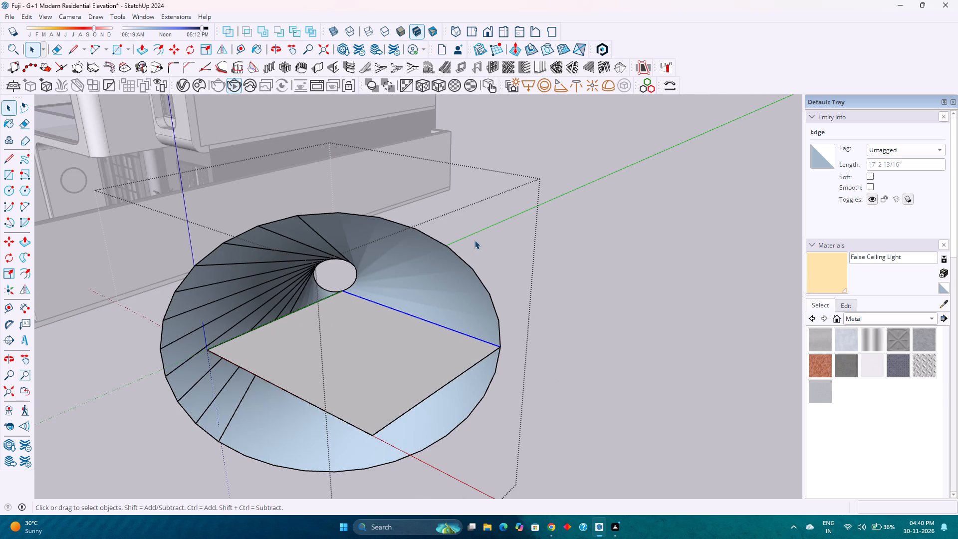
Inspect the revolved surface from several sides, including the opening and the flat face inside it.
{"action": "middle_click_drag", "start_coordinate": [475, 240], "coordinate": [258, 432]}
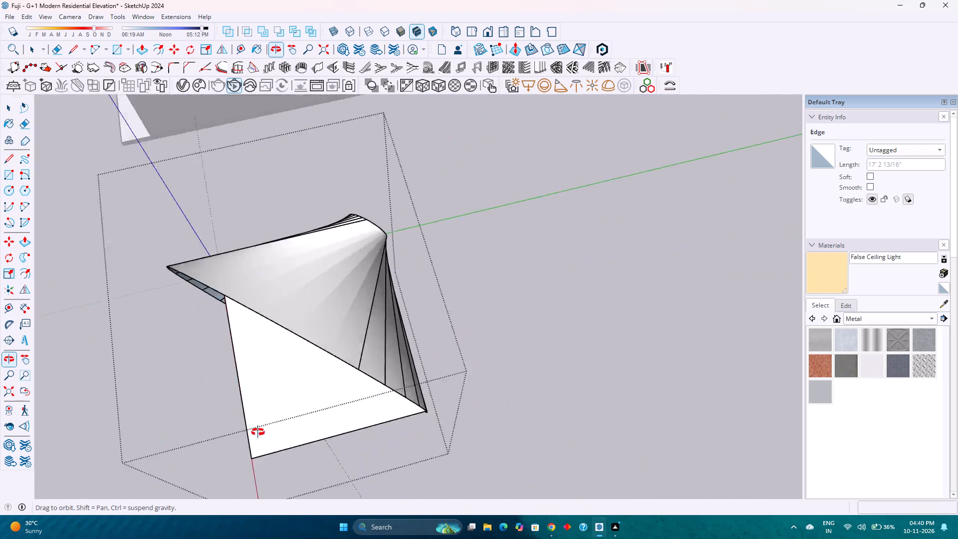
{"action": "middle_click_drag", "start_coordinate": [258, 432], "coordinate": [363, 159]}
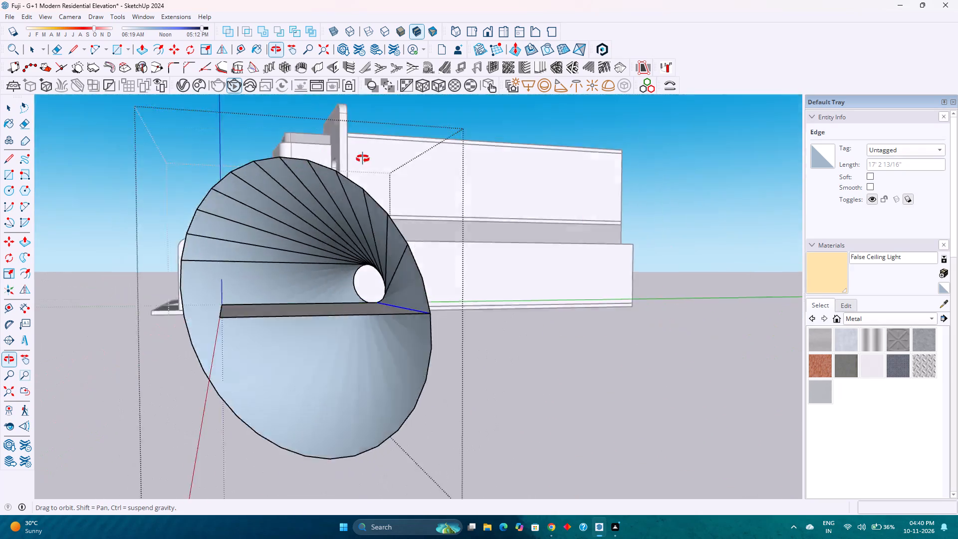
{"action": "middle_click_drag", "start_coordinate": [363, 159], "coordinate": [632, 319]}
{"action": "scroll", "coordinate": [586, 299], "scroll_direction": "down", "scroll_amount": 4}
{"action": "middle_click_drag", "start_coordinate": [531, 341], "coordinate": [483, 144]}
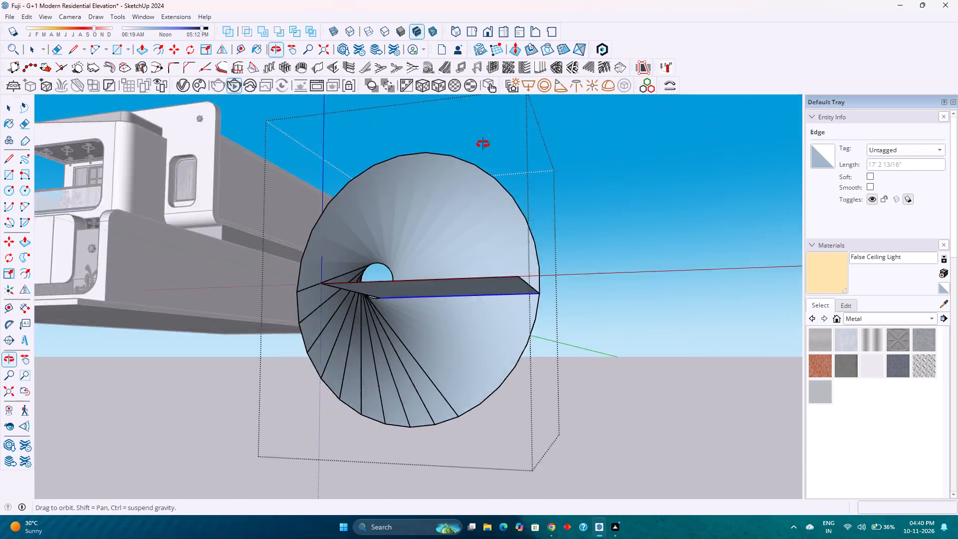
{"action": "middle_click_drag", "start_coordinate": [483, 144], "coordinate": [468, 180]}
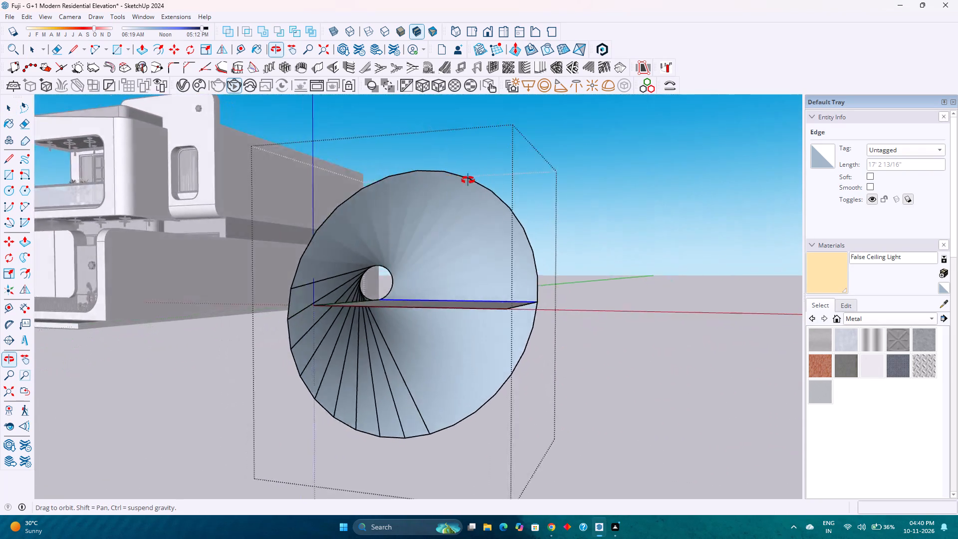
{"action": "middle_click_drag", "start_coordinate": [468, 180], "coordinate": [225, 172]}
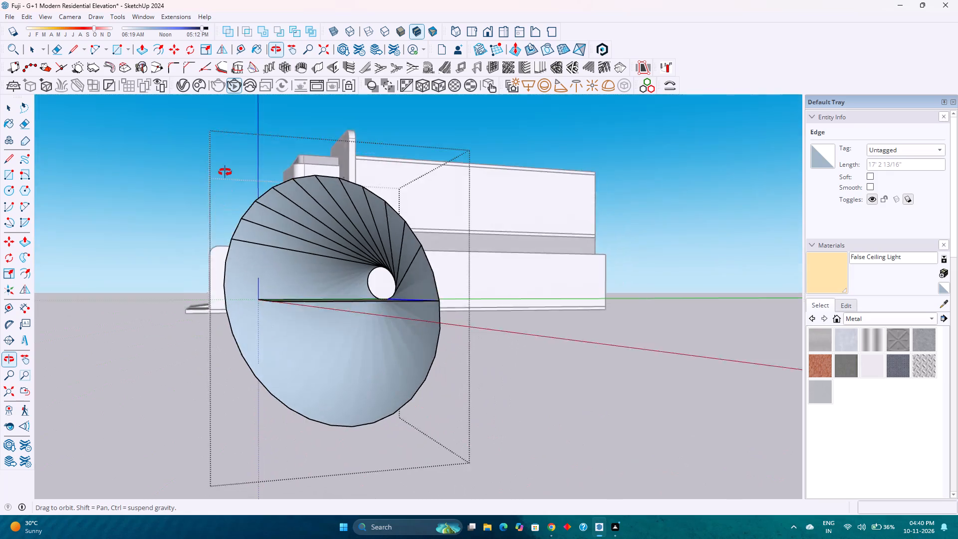
Select all connected faces and edges of the revolved surface inside the open group to examine its extent.
{"action": "middle_click_drag", "start_coordinate": [225, 172], "coordinate": [235, 164]}
{"action": "scroll", "coordinate": [243, 222], "scroll_direction": "up", "scroll_amount": 3}
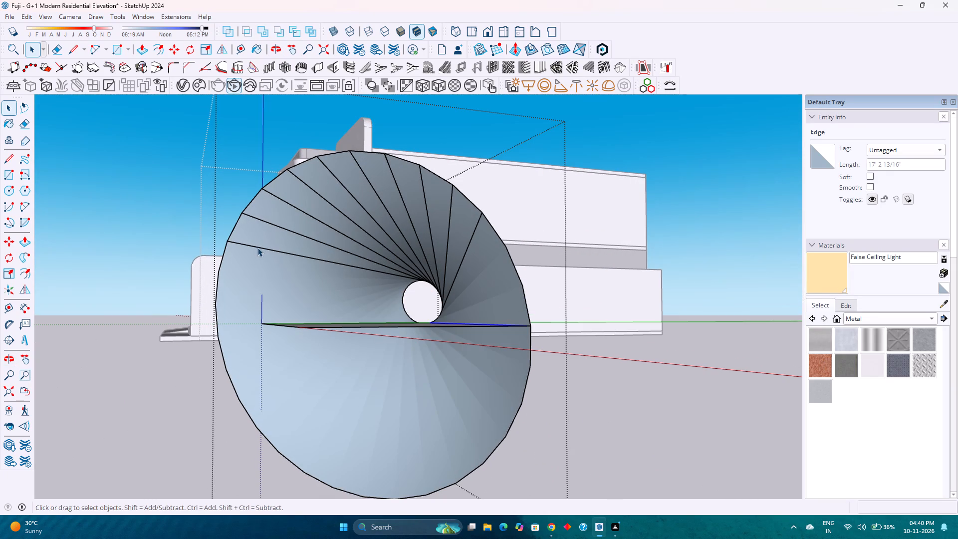
{"action": "left_click", "coordinate": [253, 199]}
{"action": "left_click", "coordinate": [253, 199]}
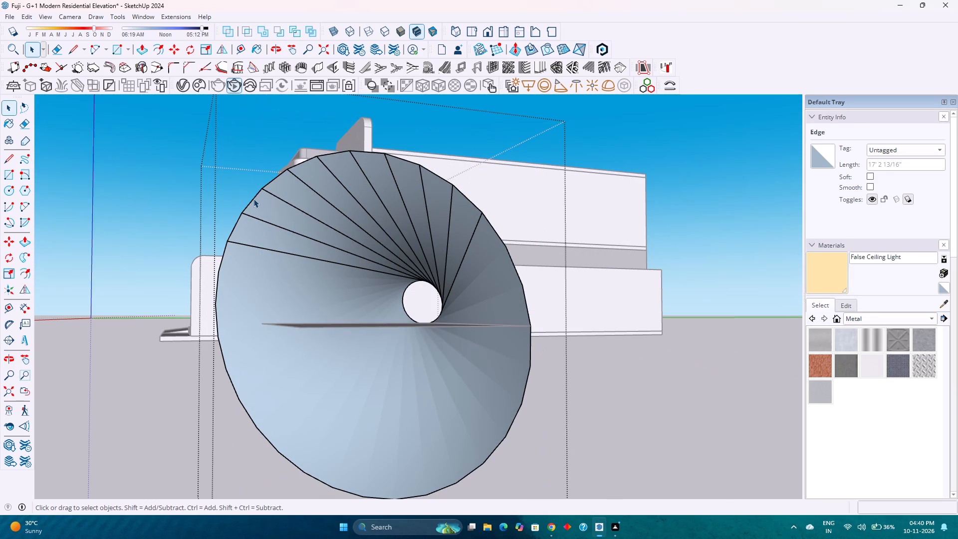
{"action": "left_click", "coordinate": [253, 199]}
{"action": "left_click", "coordinate": [255, 198]}
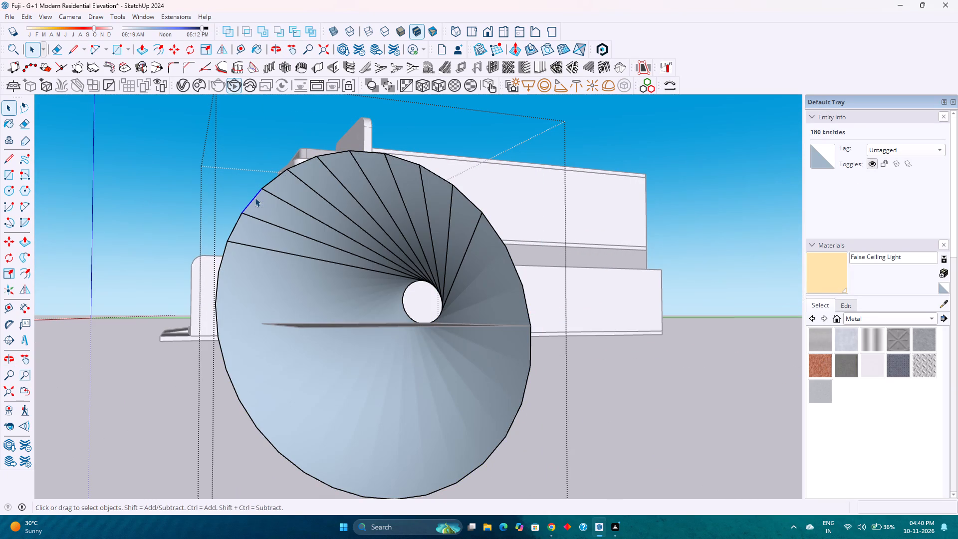
{"action": "triple_click", "coordinate": [255, 197]}
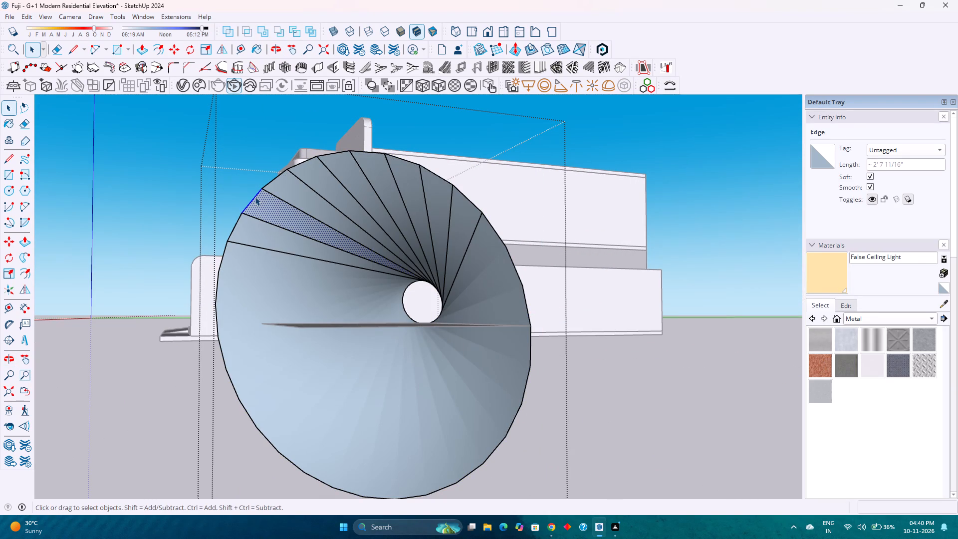
Close the group for editing and delete the whole group containing the revolved surface and its source rectangle.
{"action": "left_click", "coordinate": [708, 233]}
{"action": "left_click", "coordinate": [789, 306]}
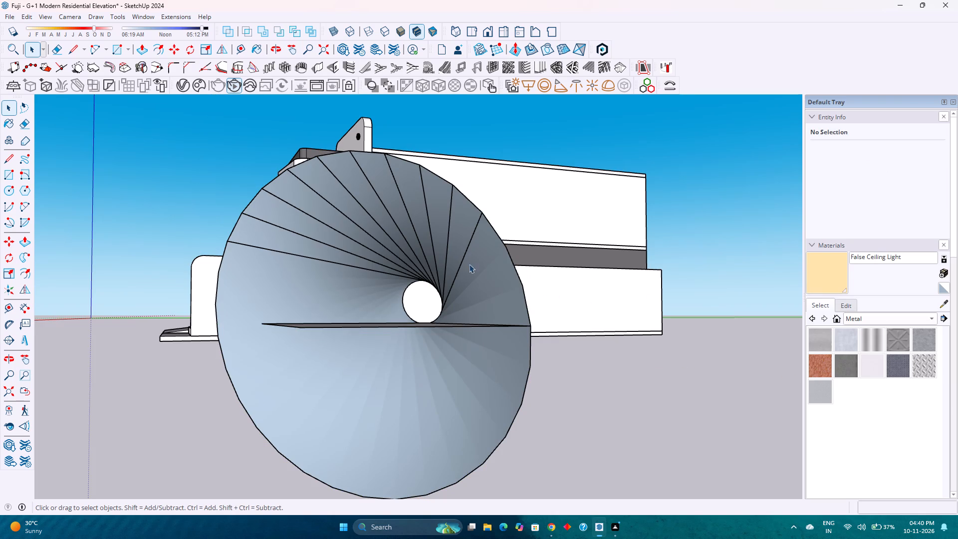
{"action": "left_click", "coordinate": [475, 258]}
{"action": "key", "text": "Delete"}
Draw a small new rectangle on the ground beside the house, outside the long side boundary wall.
{"action": "middle_click_drag", "start_coordinate": [459, 259], "coordinate": [481, 301]}
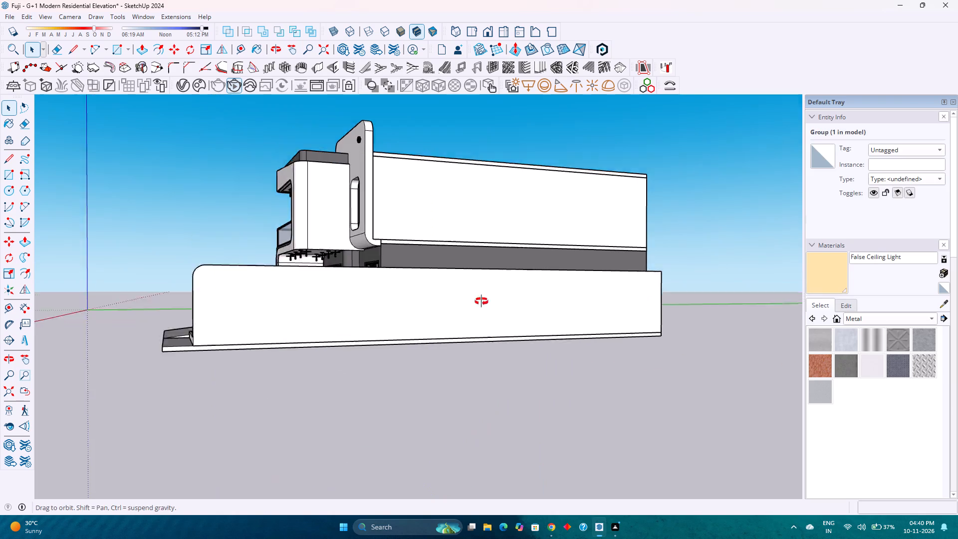
{"action": "middle_click_drag", "start_coordinate": [481, 301], "coordinate": [519, 351]}
{"action": "scroll", "coordinate": [440, 290], "scroll_direction": "down", "scroll_amount": 5}
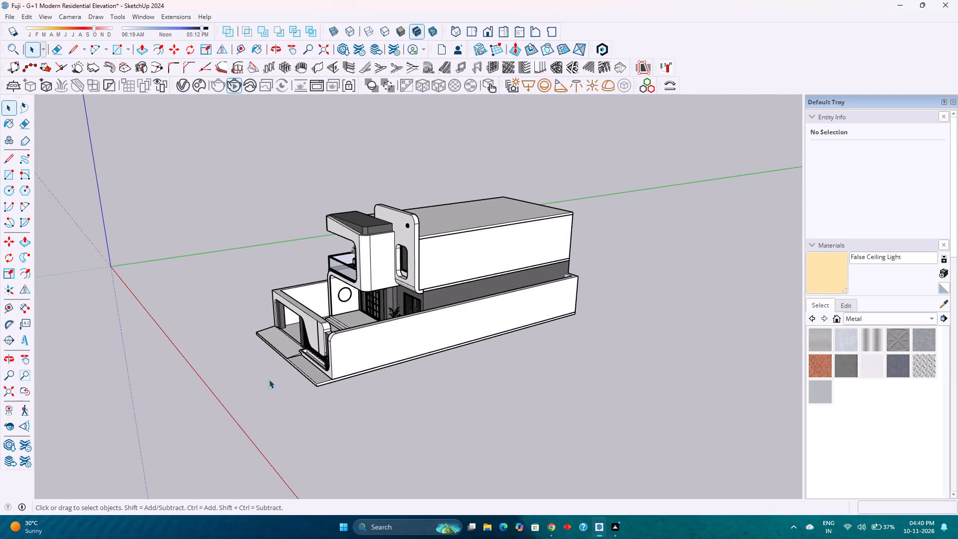
{"action": "key", "text": "r"}
{"action": "left_click", "coordinate": [442, 416]}
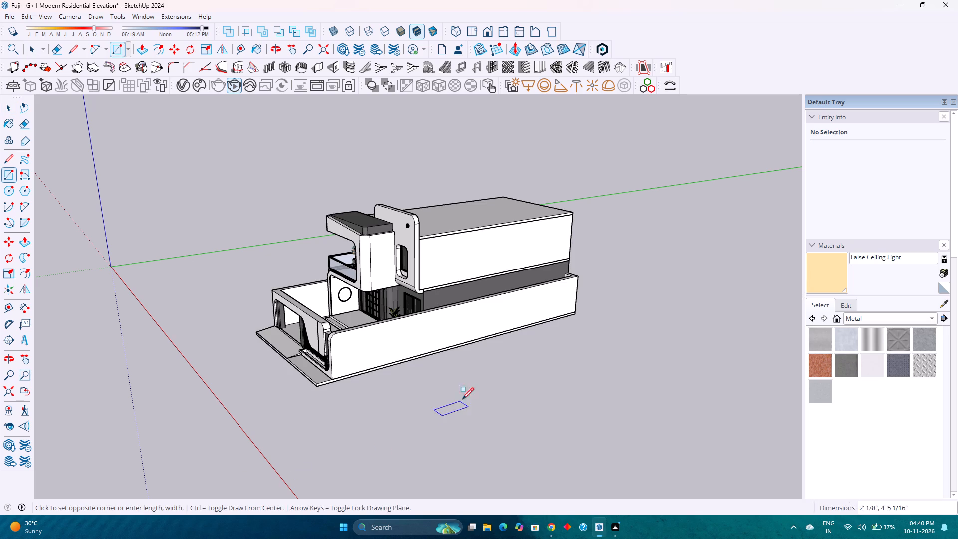
{"action": "left_click", "coordinate": [477, 390]}
{"action": "key", "text": "space"}
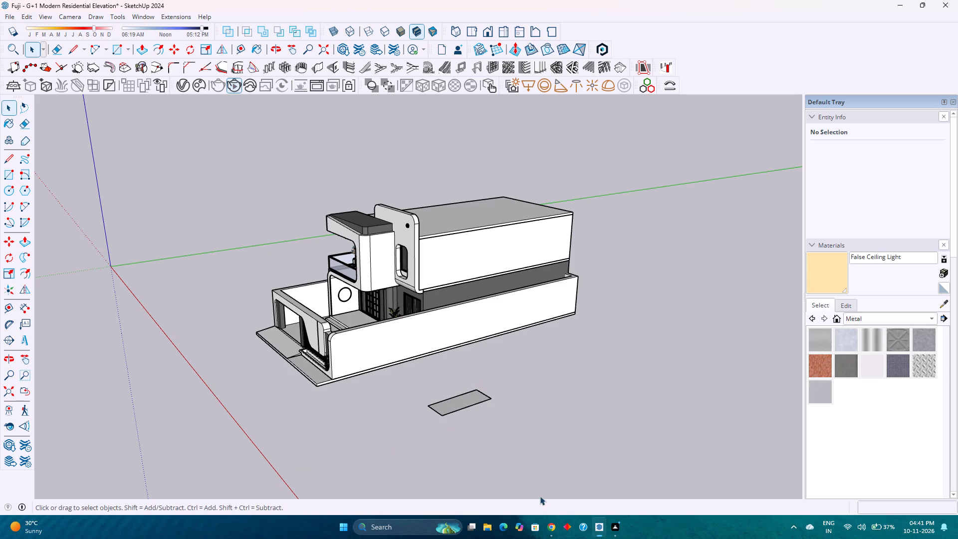
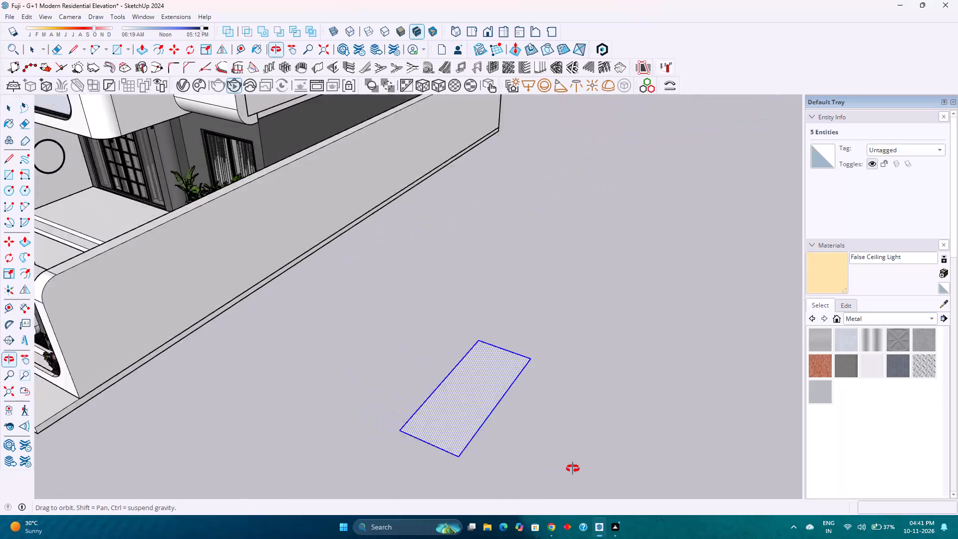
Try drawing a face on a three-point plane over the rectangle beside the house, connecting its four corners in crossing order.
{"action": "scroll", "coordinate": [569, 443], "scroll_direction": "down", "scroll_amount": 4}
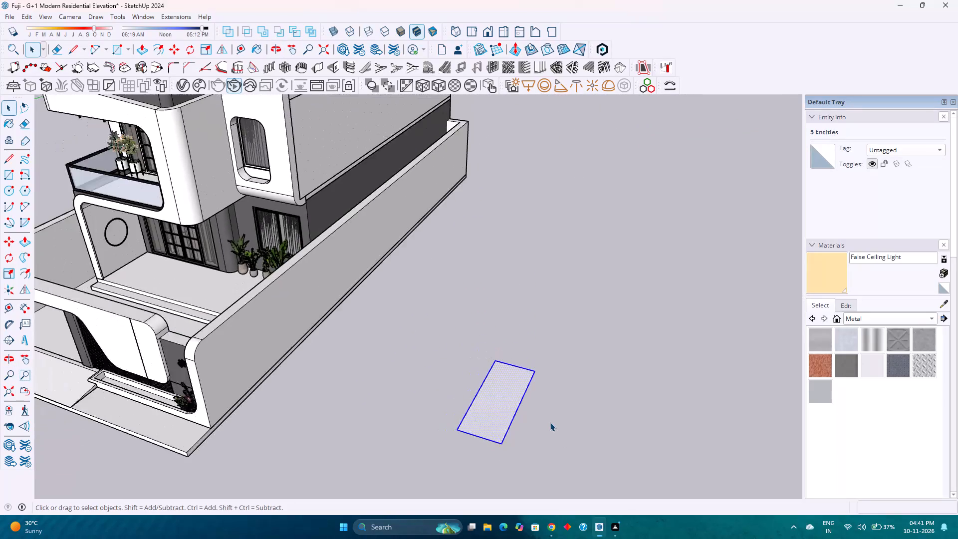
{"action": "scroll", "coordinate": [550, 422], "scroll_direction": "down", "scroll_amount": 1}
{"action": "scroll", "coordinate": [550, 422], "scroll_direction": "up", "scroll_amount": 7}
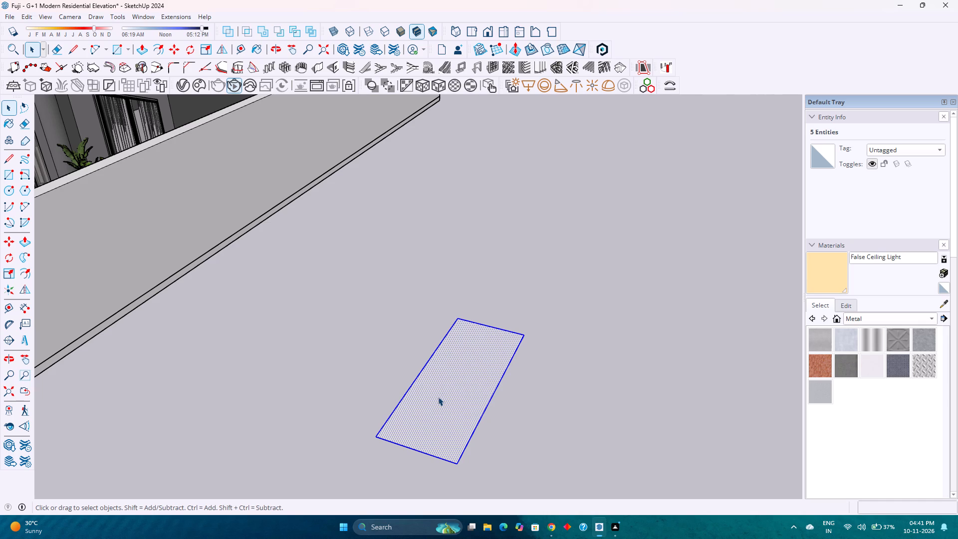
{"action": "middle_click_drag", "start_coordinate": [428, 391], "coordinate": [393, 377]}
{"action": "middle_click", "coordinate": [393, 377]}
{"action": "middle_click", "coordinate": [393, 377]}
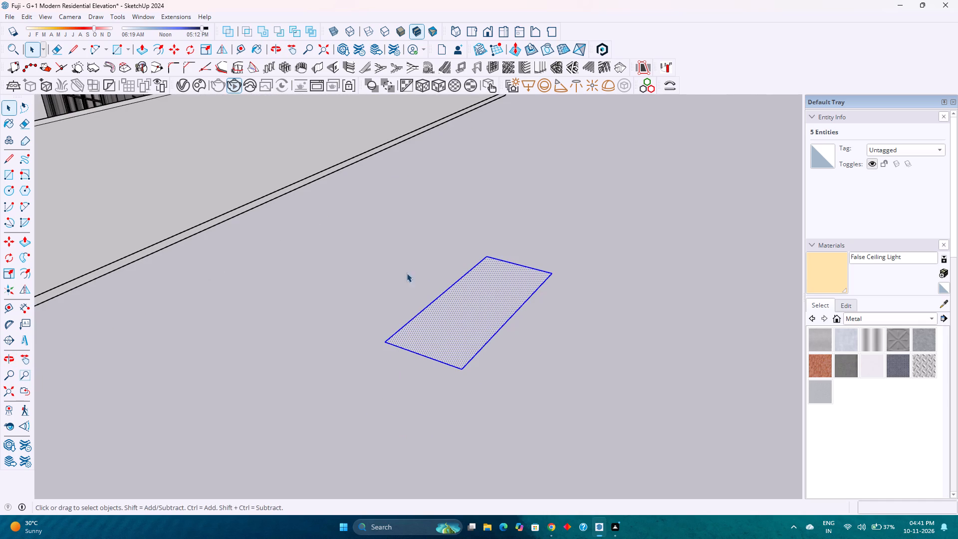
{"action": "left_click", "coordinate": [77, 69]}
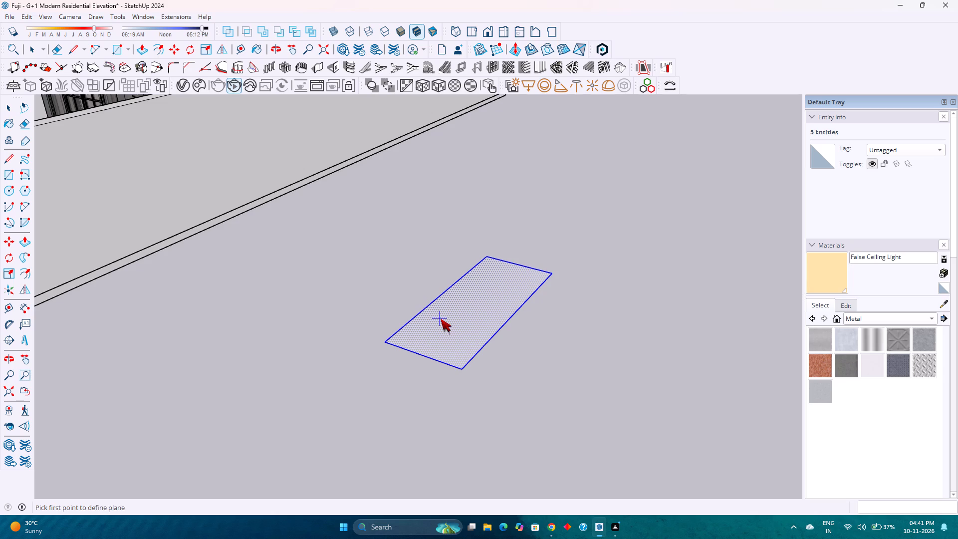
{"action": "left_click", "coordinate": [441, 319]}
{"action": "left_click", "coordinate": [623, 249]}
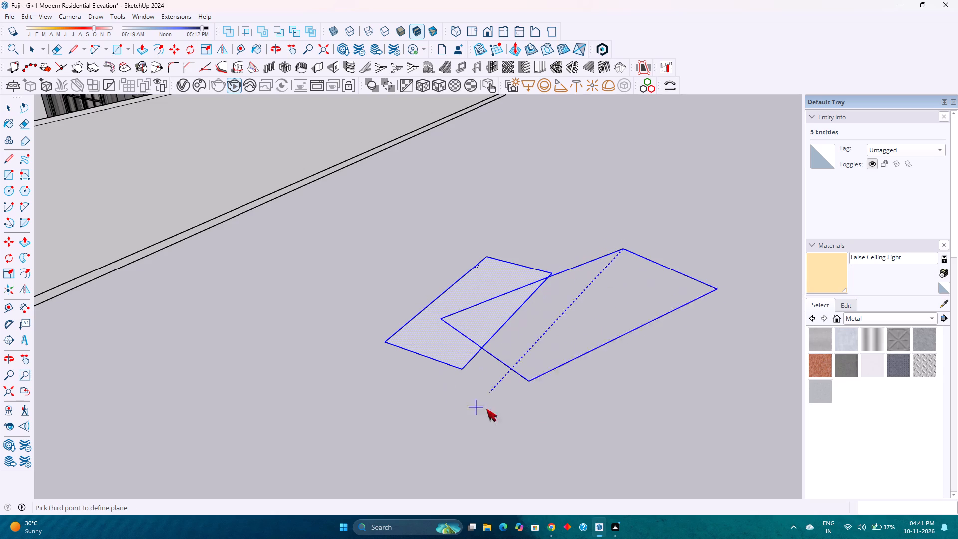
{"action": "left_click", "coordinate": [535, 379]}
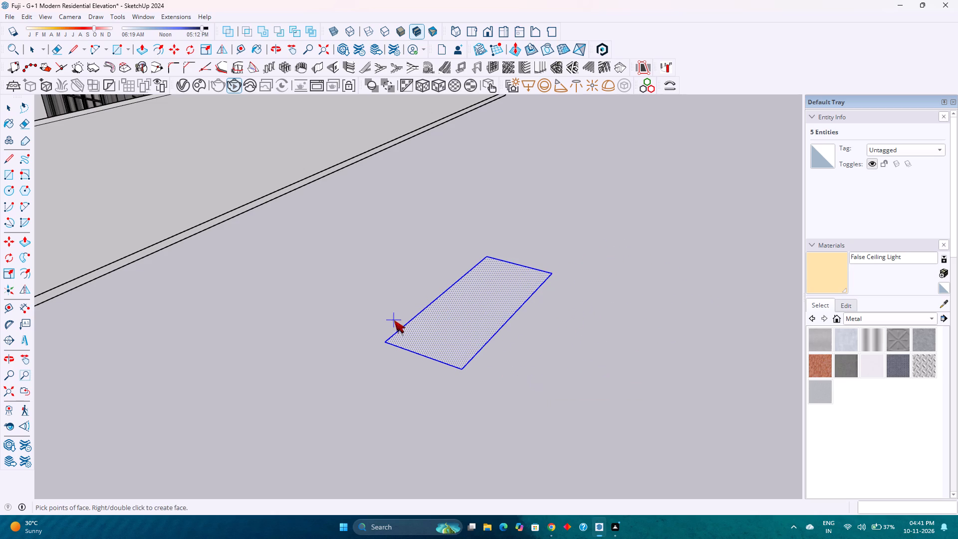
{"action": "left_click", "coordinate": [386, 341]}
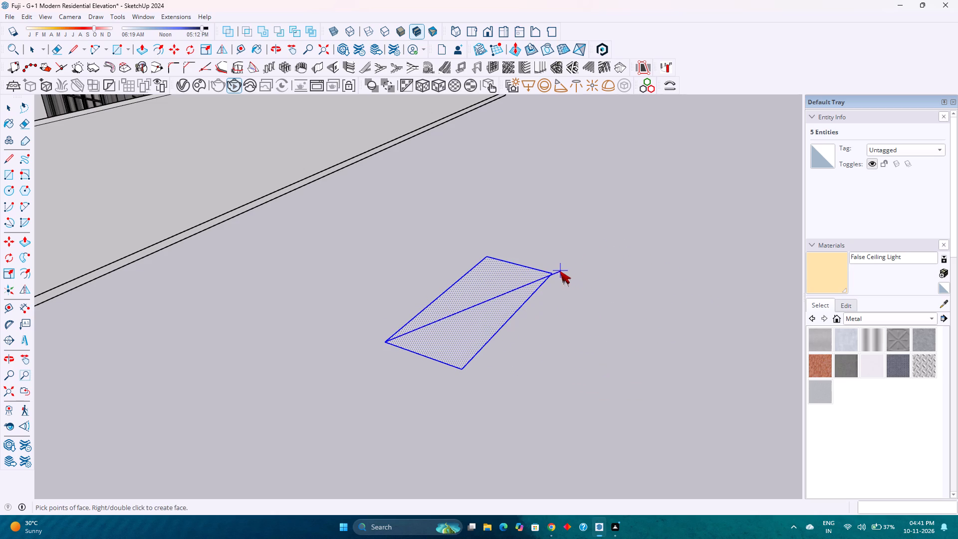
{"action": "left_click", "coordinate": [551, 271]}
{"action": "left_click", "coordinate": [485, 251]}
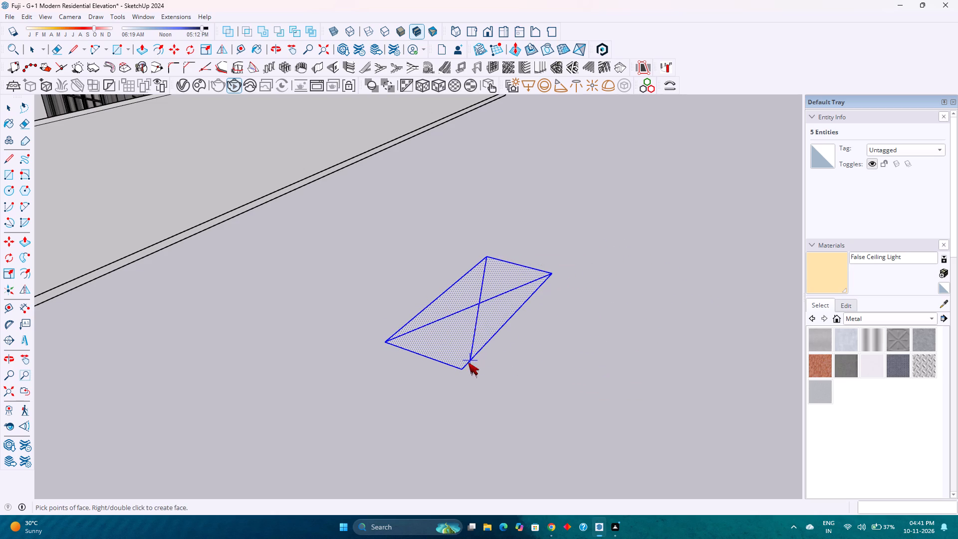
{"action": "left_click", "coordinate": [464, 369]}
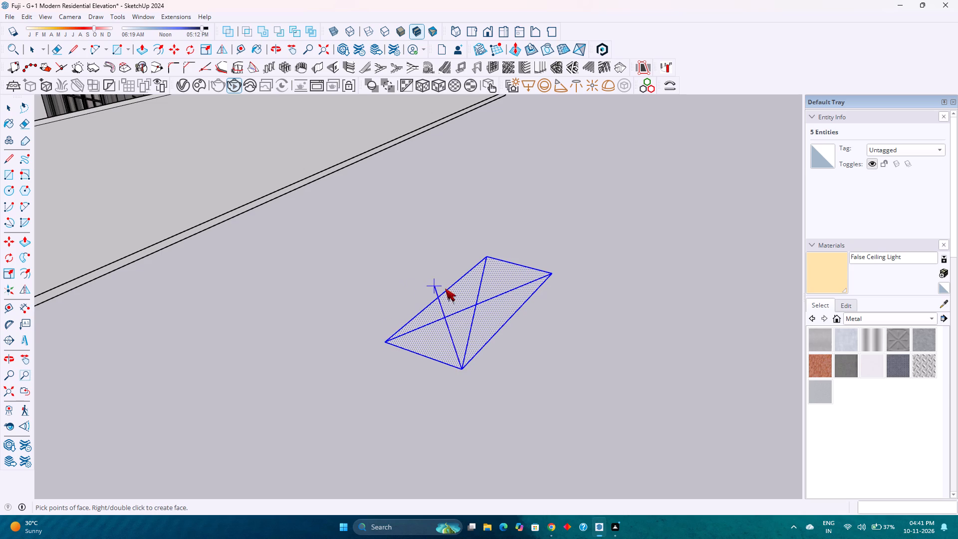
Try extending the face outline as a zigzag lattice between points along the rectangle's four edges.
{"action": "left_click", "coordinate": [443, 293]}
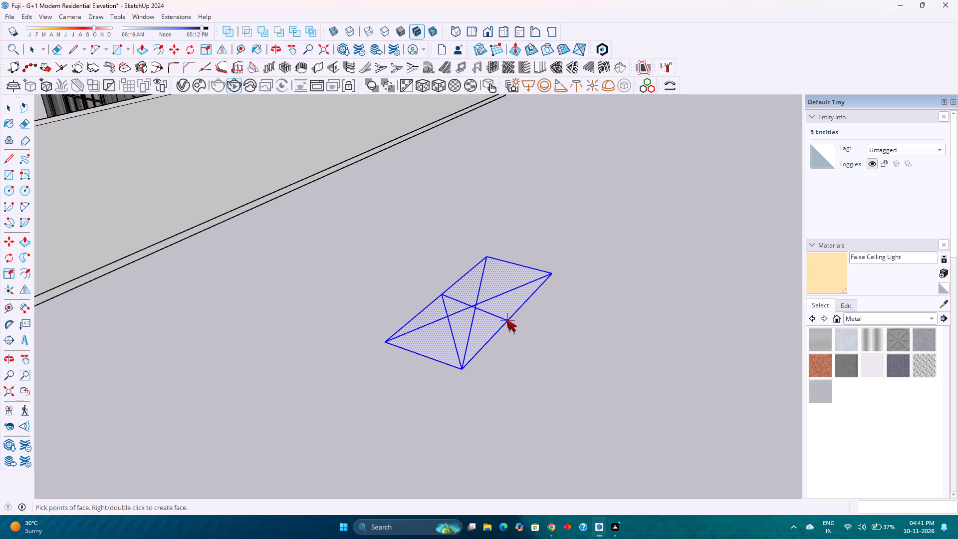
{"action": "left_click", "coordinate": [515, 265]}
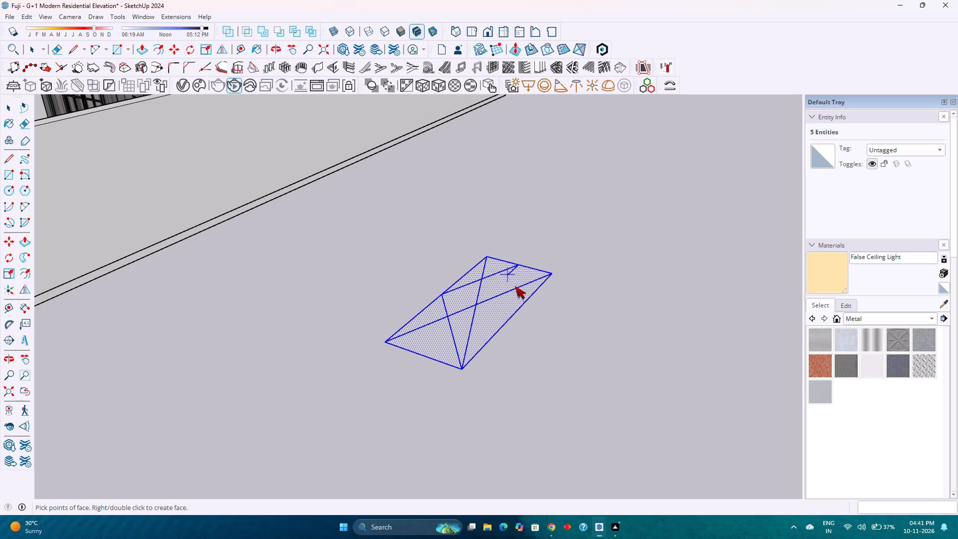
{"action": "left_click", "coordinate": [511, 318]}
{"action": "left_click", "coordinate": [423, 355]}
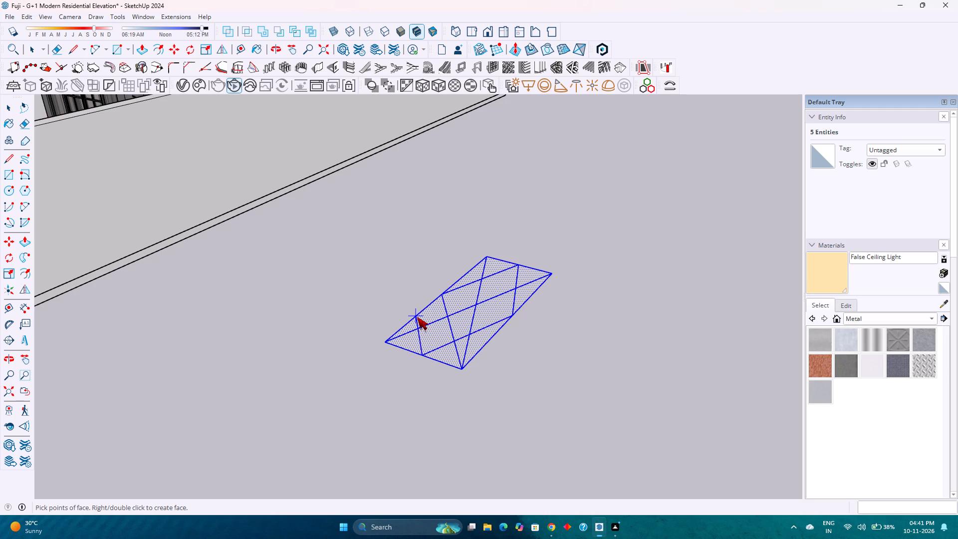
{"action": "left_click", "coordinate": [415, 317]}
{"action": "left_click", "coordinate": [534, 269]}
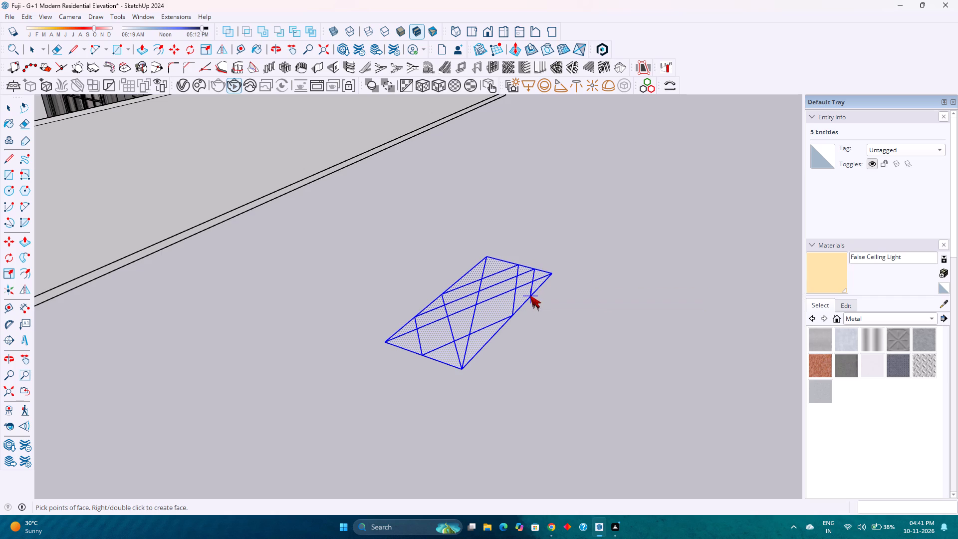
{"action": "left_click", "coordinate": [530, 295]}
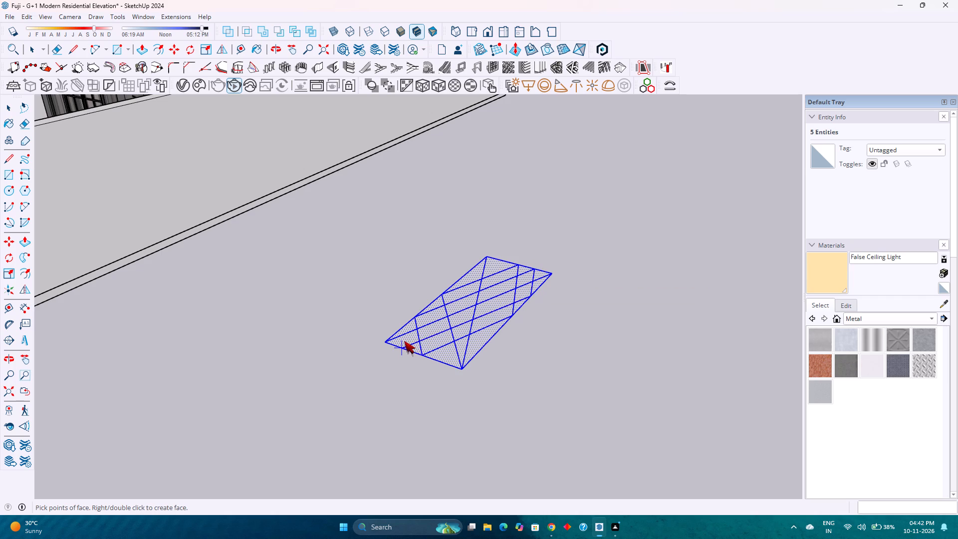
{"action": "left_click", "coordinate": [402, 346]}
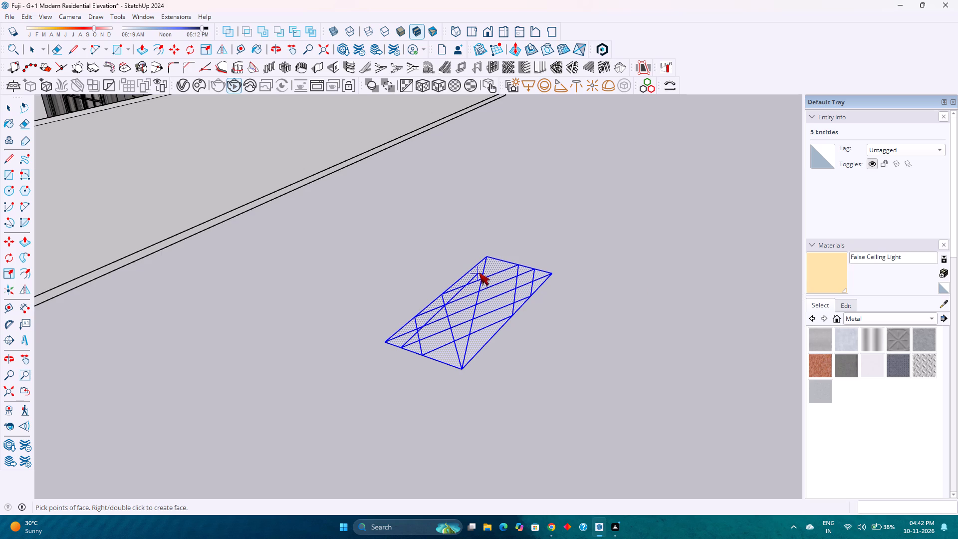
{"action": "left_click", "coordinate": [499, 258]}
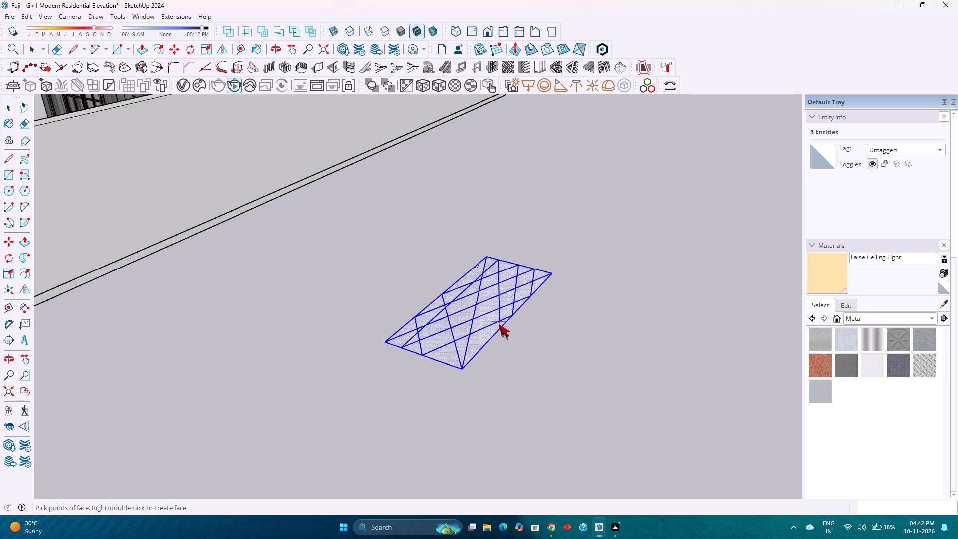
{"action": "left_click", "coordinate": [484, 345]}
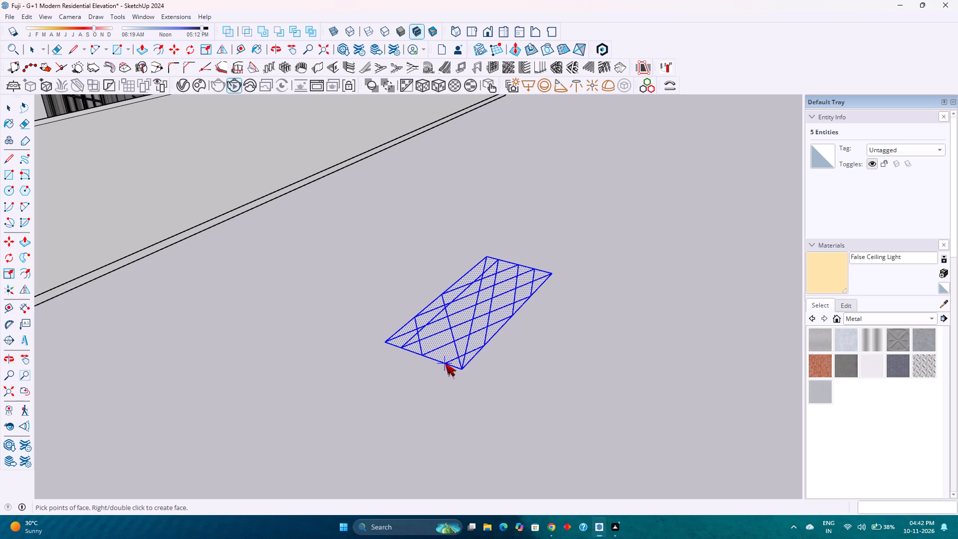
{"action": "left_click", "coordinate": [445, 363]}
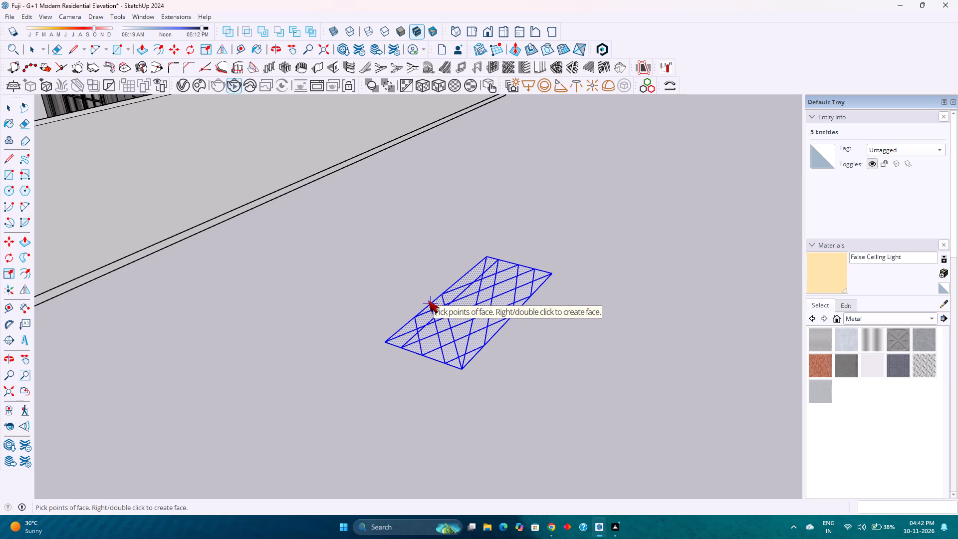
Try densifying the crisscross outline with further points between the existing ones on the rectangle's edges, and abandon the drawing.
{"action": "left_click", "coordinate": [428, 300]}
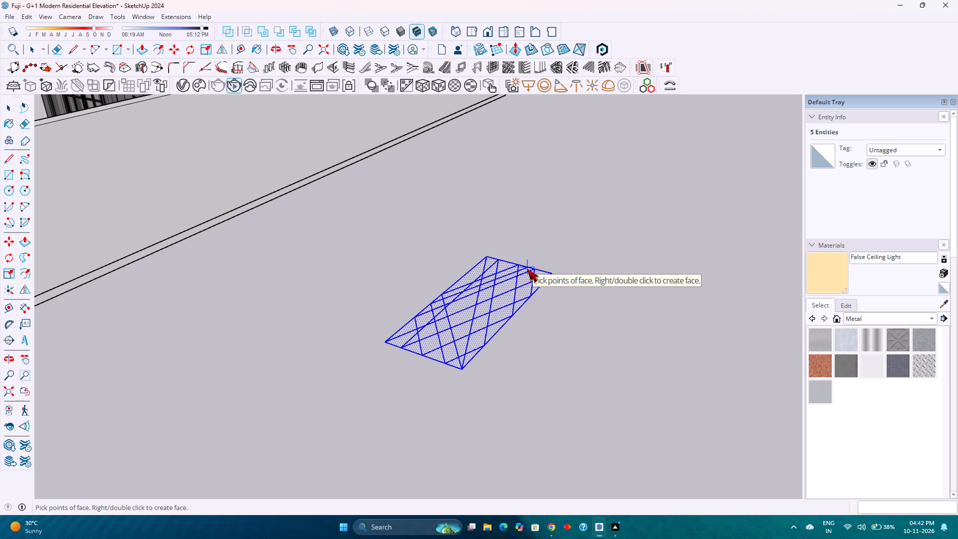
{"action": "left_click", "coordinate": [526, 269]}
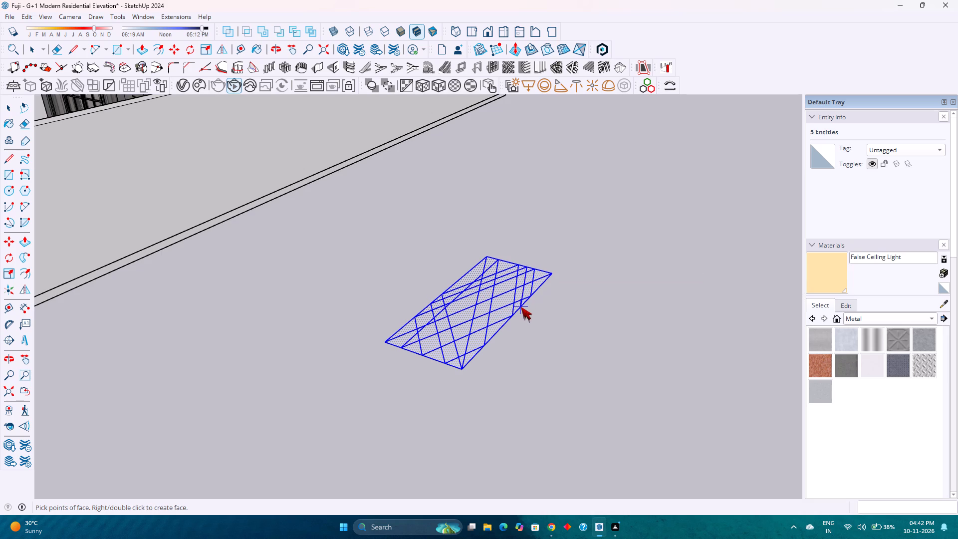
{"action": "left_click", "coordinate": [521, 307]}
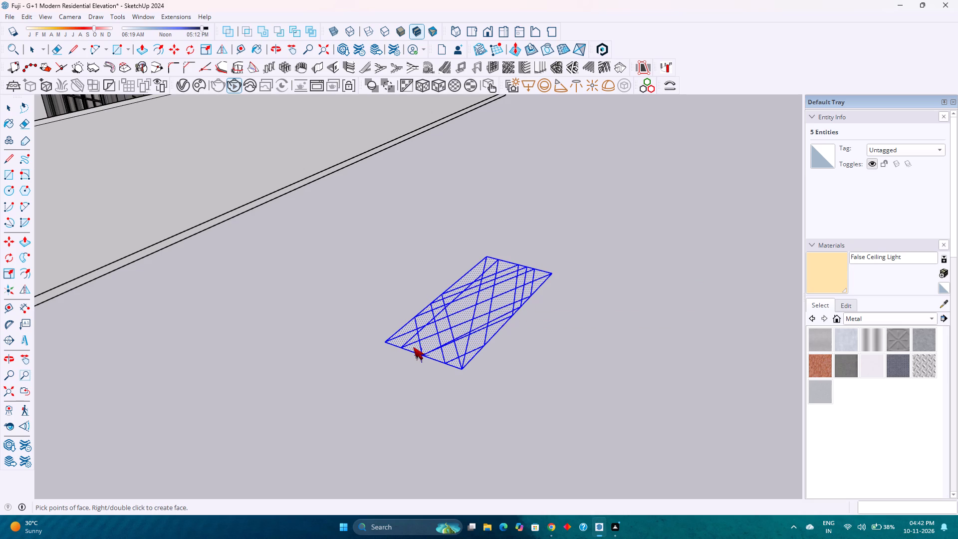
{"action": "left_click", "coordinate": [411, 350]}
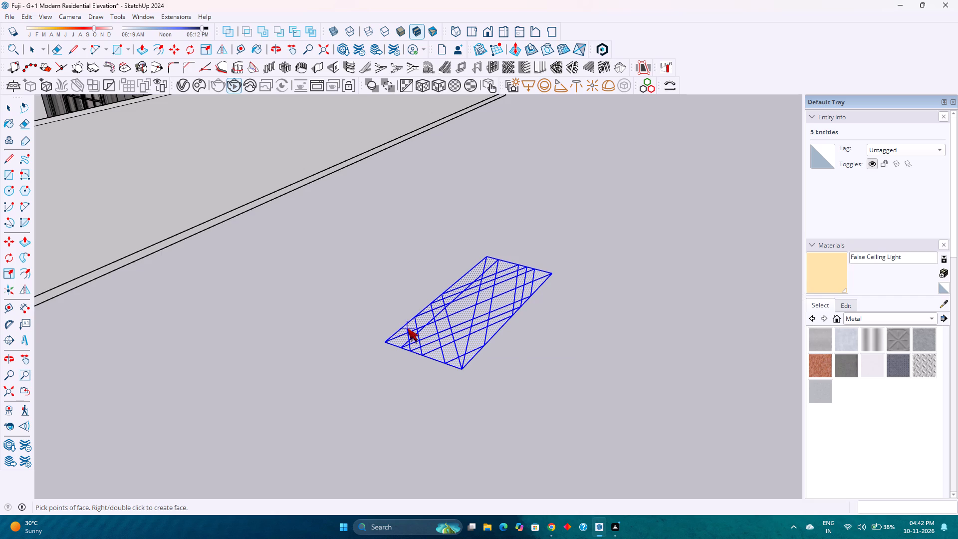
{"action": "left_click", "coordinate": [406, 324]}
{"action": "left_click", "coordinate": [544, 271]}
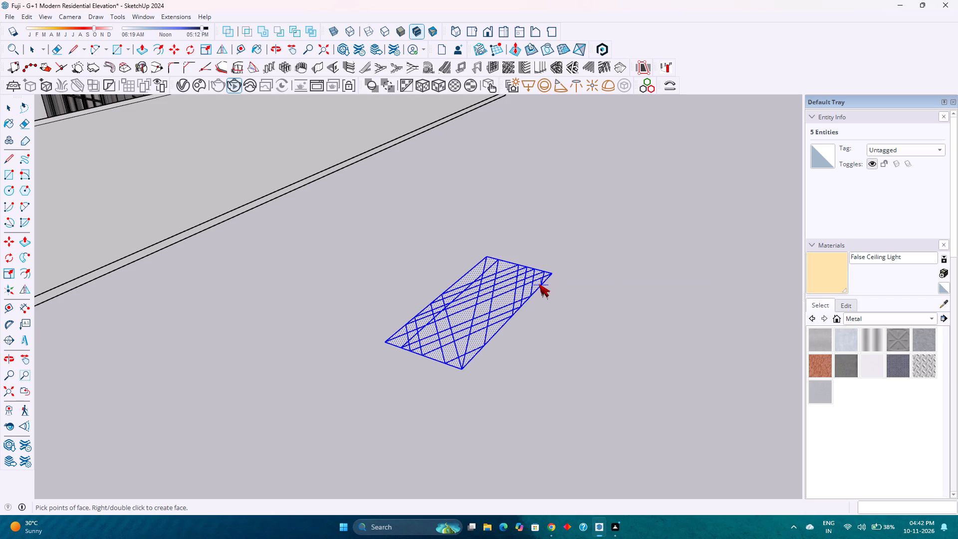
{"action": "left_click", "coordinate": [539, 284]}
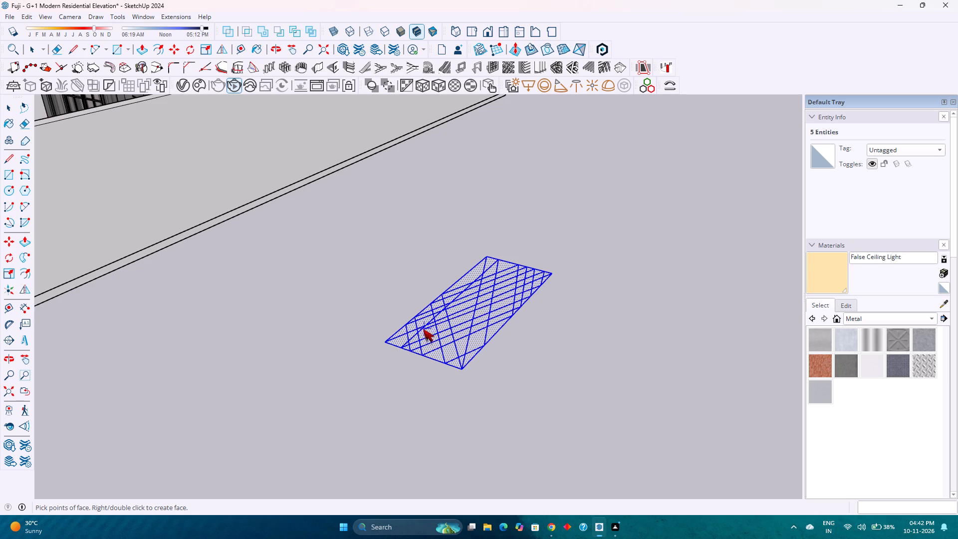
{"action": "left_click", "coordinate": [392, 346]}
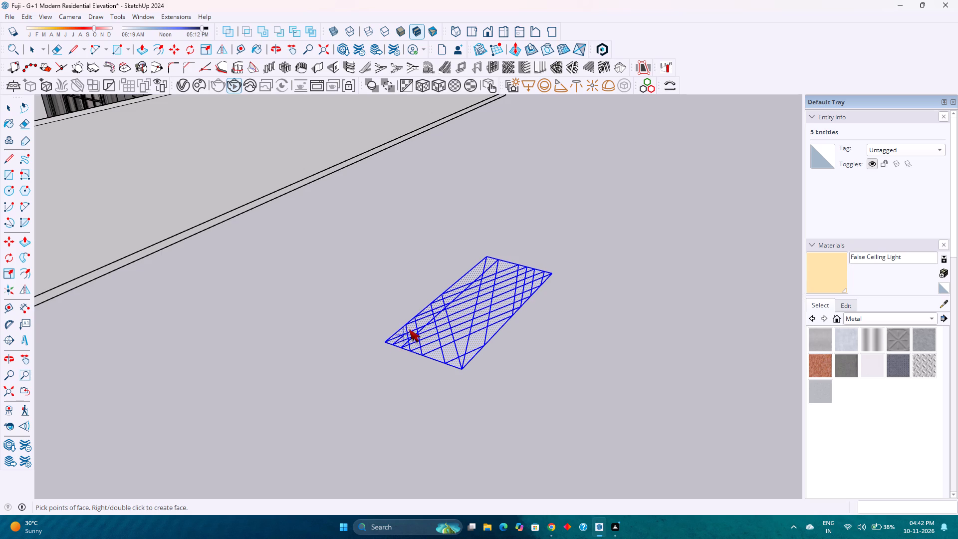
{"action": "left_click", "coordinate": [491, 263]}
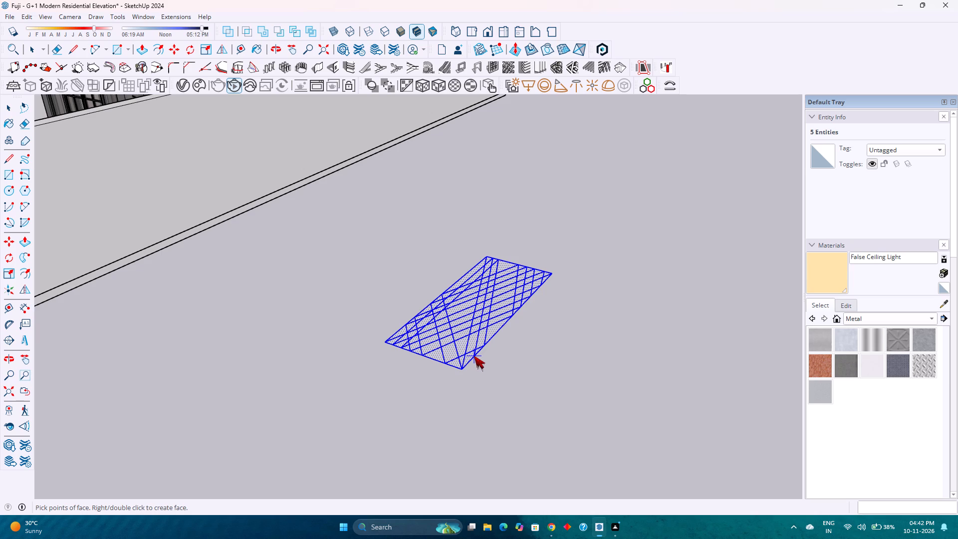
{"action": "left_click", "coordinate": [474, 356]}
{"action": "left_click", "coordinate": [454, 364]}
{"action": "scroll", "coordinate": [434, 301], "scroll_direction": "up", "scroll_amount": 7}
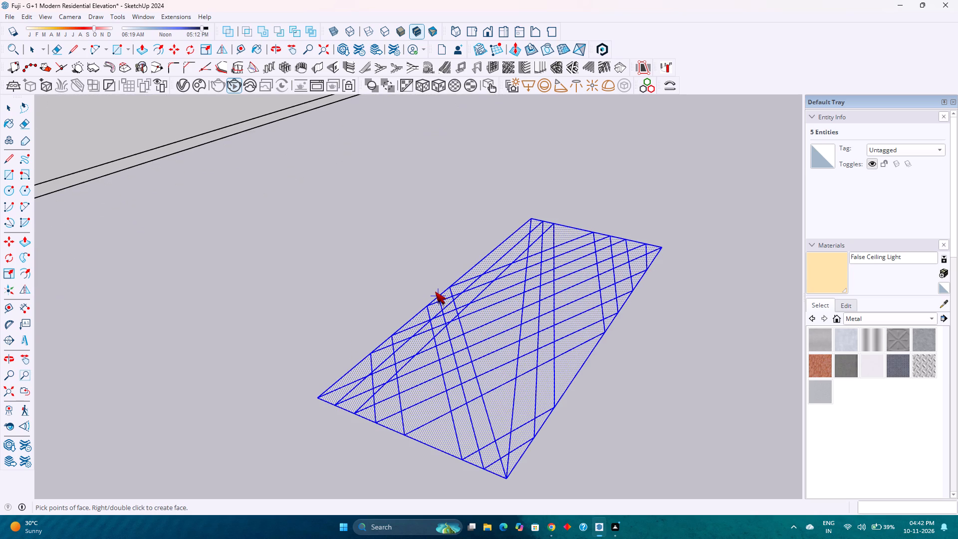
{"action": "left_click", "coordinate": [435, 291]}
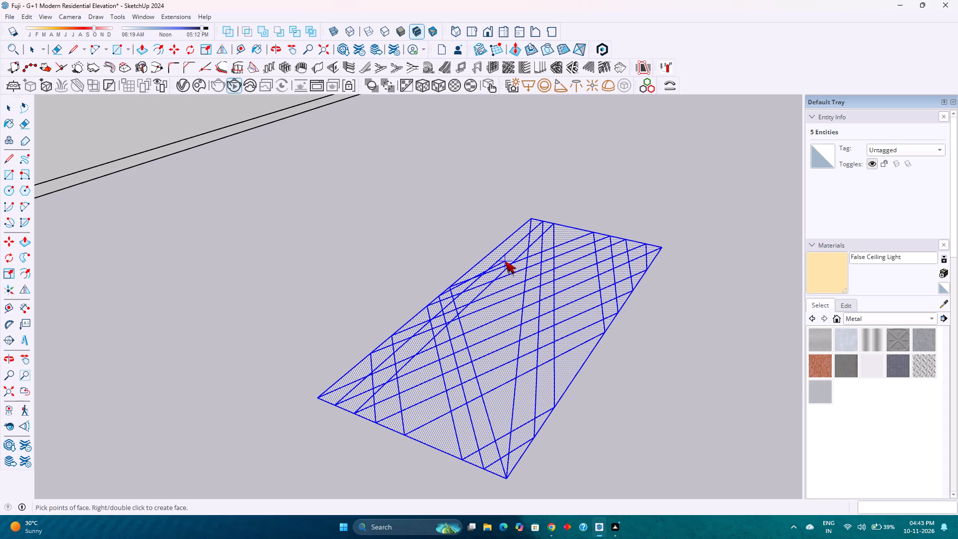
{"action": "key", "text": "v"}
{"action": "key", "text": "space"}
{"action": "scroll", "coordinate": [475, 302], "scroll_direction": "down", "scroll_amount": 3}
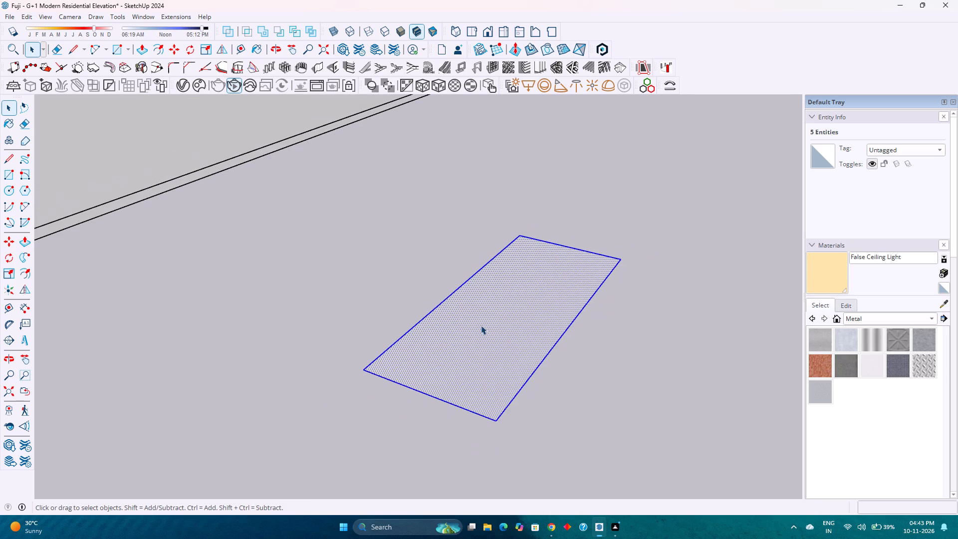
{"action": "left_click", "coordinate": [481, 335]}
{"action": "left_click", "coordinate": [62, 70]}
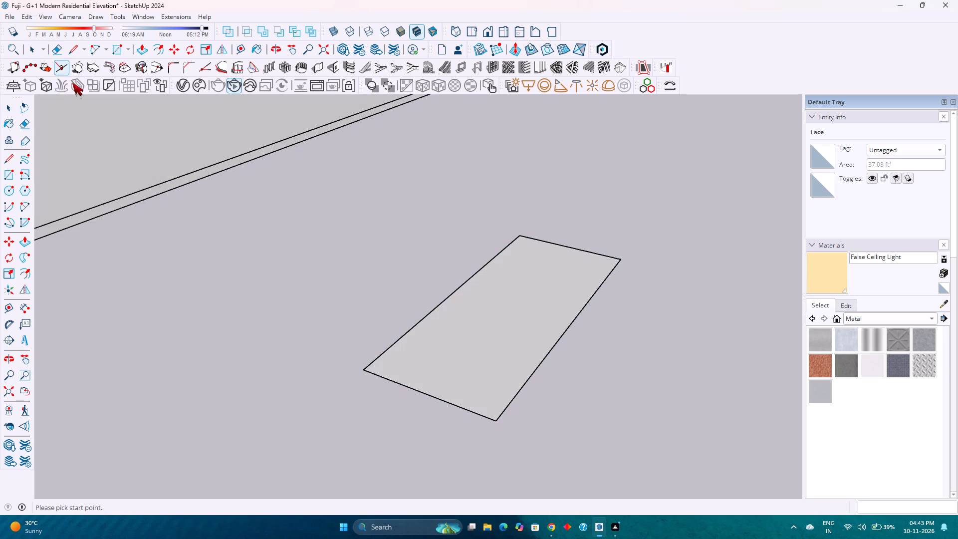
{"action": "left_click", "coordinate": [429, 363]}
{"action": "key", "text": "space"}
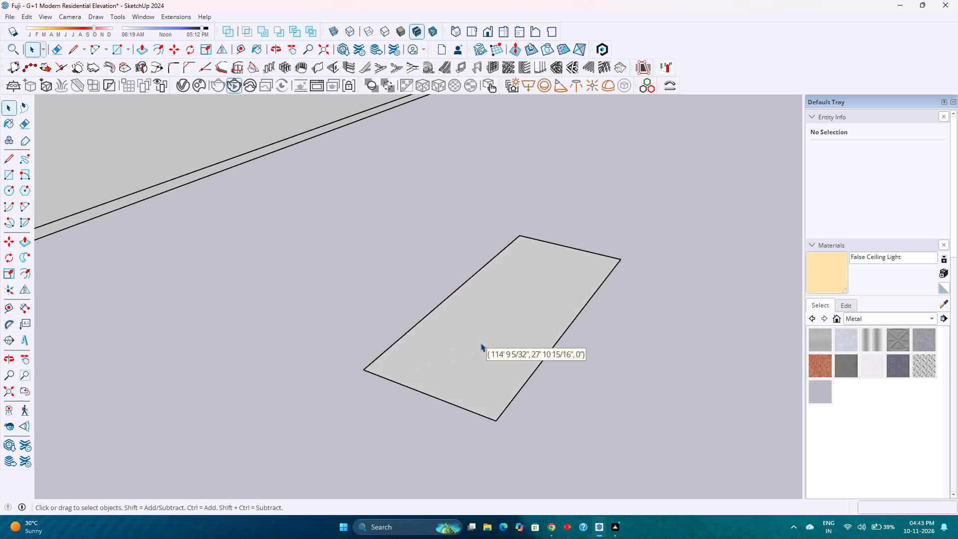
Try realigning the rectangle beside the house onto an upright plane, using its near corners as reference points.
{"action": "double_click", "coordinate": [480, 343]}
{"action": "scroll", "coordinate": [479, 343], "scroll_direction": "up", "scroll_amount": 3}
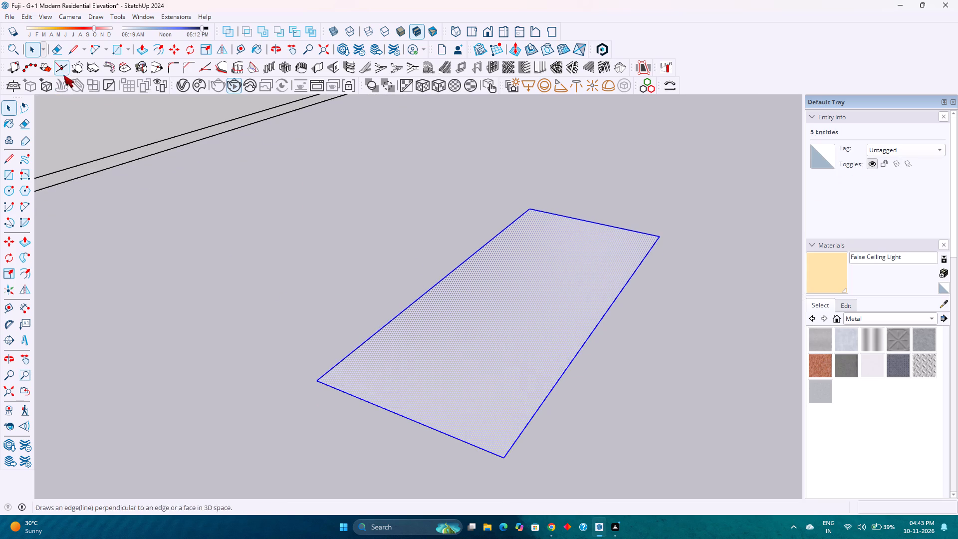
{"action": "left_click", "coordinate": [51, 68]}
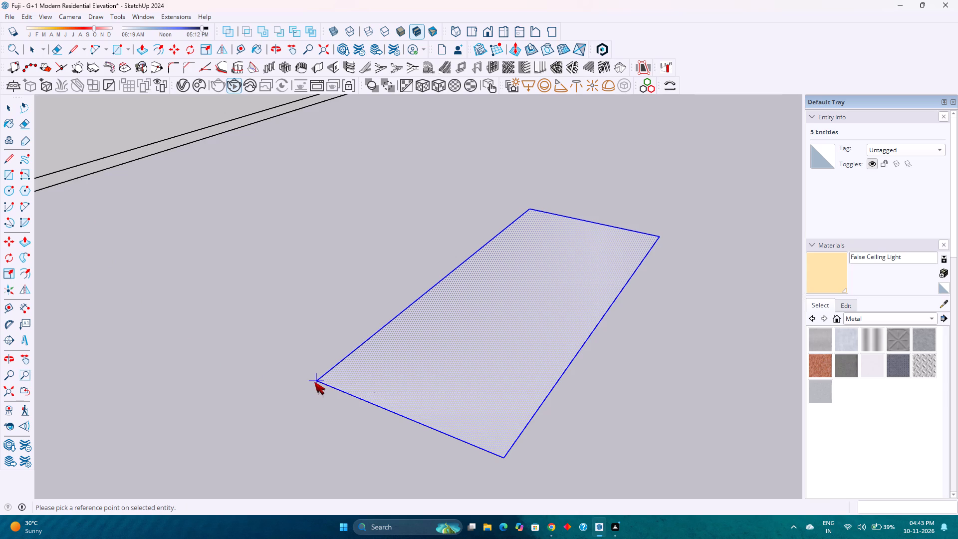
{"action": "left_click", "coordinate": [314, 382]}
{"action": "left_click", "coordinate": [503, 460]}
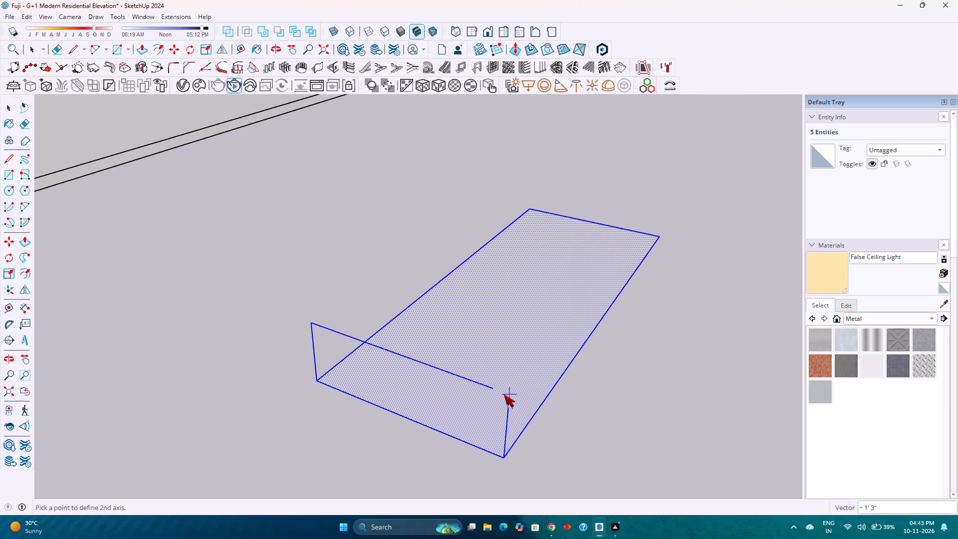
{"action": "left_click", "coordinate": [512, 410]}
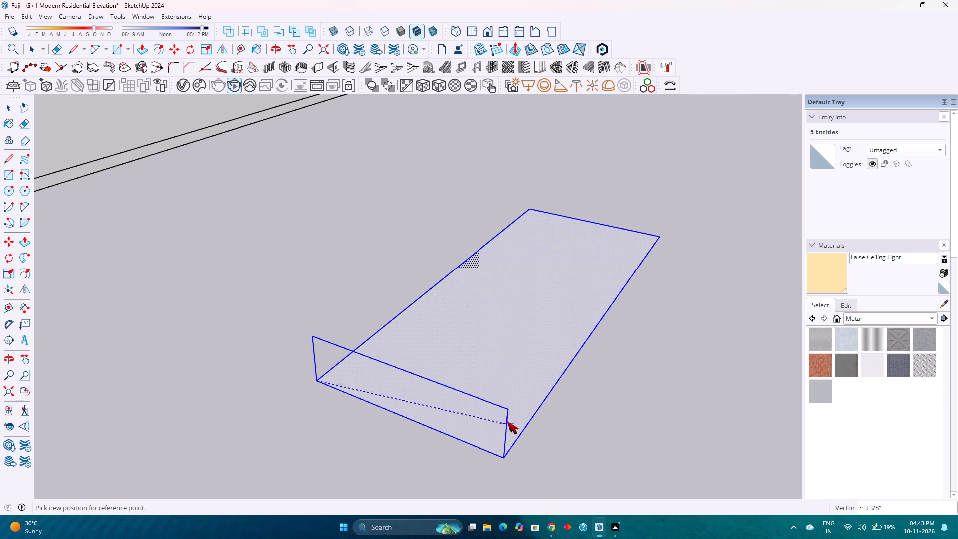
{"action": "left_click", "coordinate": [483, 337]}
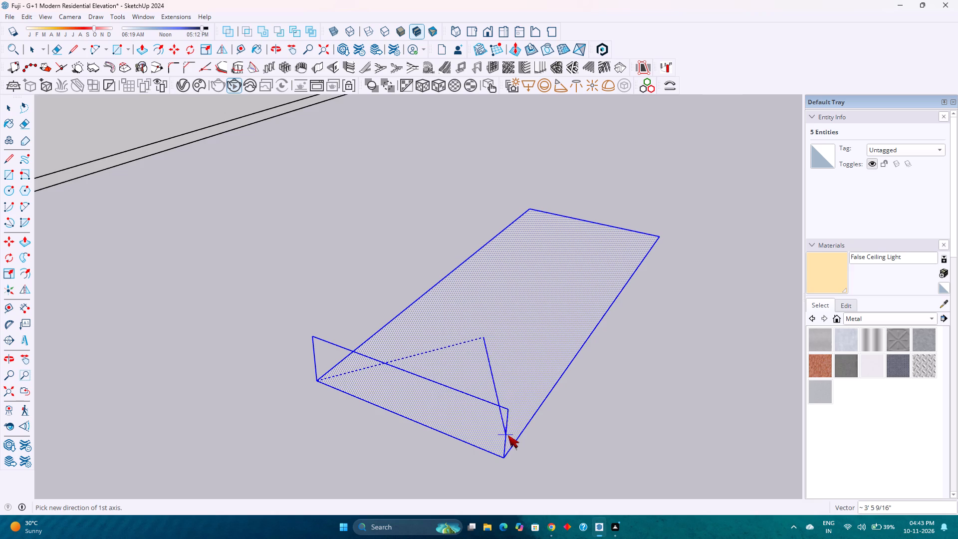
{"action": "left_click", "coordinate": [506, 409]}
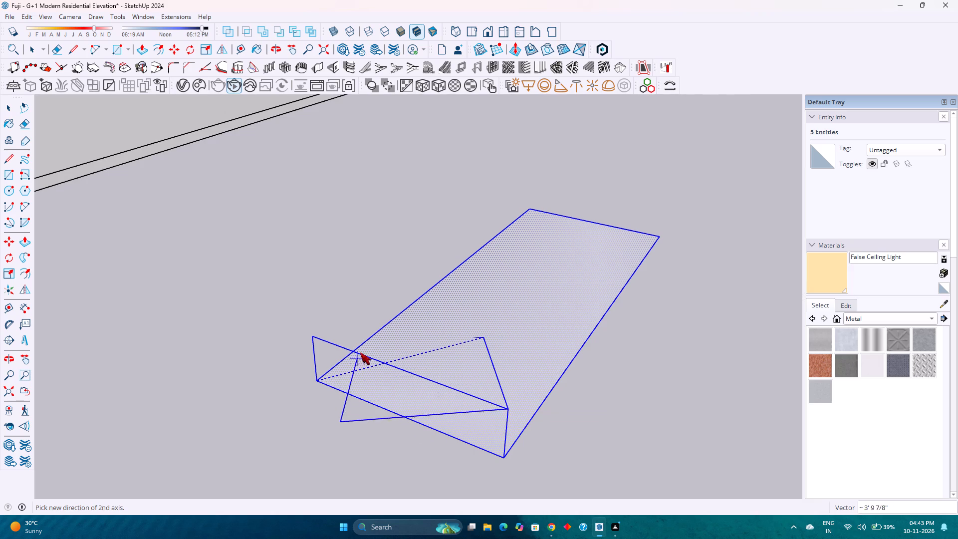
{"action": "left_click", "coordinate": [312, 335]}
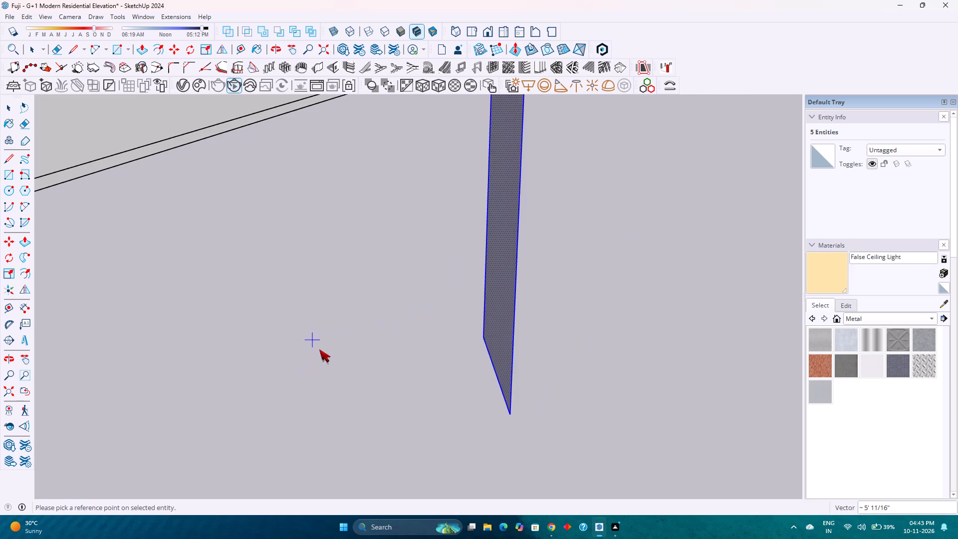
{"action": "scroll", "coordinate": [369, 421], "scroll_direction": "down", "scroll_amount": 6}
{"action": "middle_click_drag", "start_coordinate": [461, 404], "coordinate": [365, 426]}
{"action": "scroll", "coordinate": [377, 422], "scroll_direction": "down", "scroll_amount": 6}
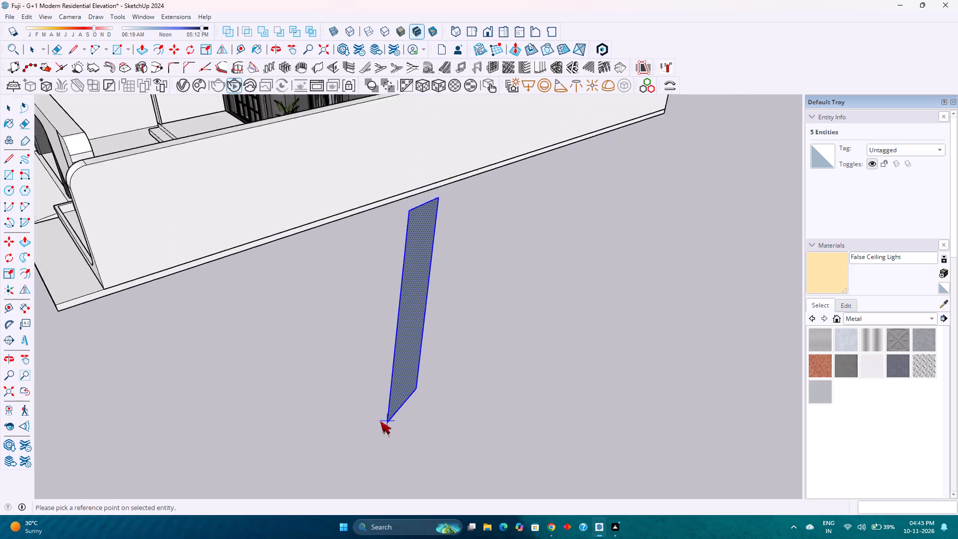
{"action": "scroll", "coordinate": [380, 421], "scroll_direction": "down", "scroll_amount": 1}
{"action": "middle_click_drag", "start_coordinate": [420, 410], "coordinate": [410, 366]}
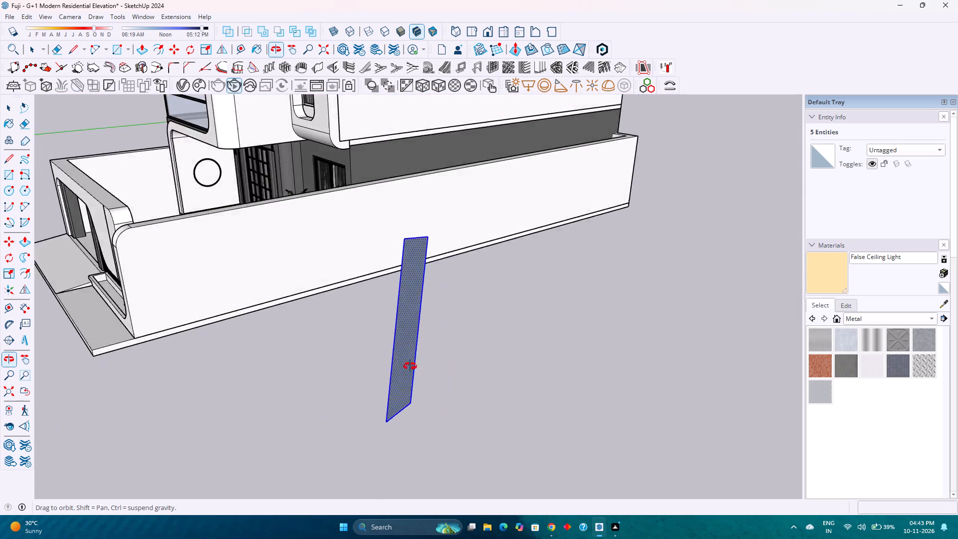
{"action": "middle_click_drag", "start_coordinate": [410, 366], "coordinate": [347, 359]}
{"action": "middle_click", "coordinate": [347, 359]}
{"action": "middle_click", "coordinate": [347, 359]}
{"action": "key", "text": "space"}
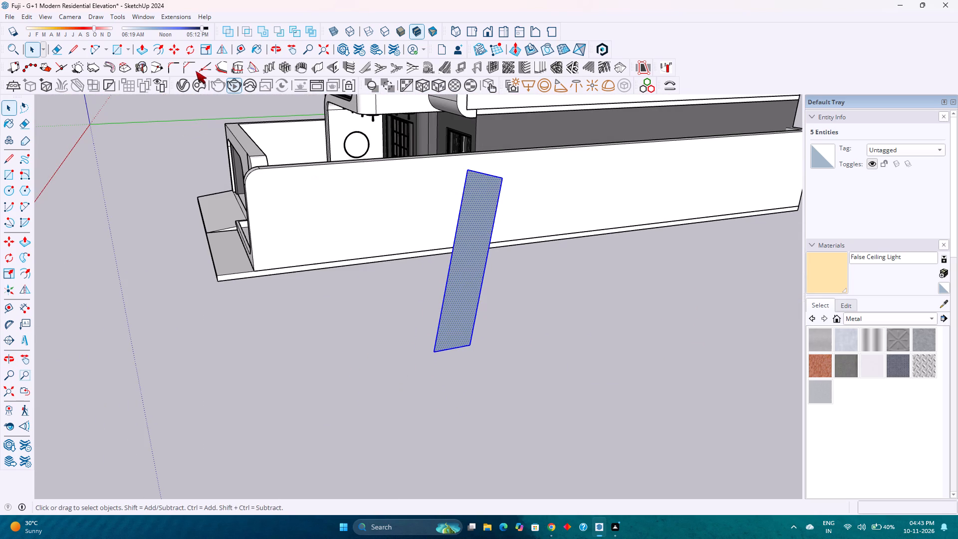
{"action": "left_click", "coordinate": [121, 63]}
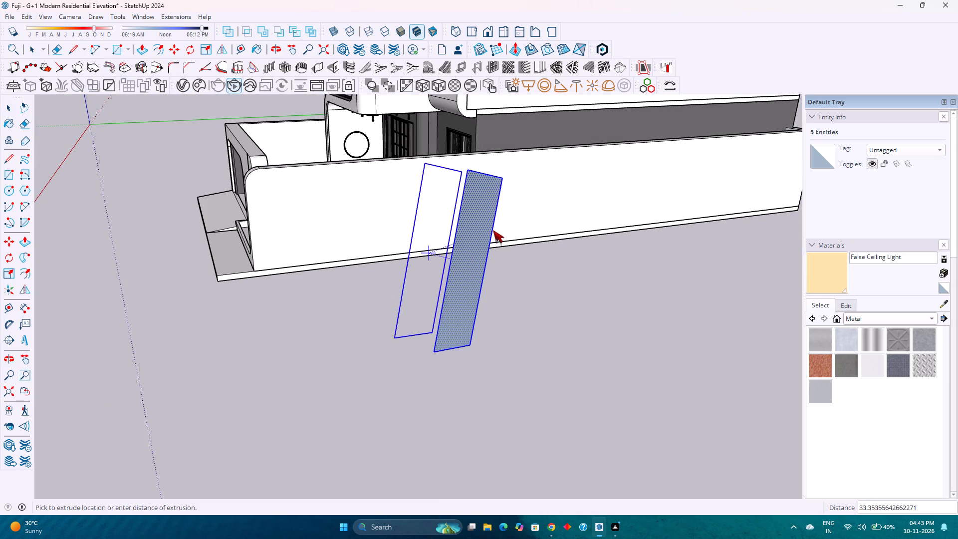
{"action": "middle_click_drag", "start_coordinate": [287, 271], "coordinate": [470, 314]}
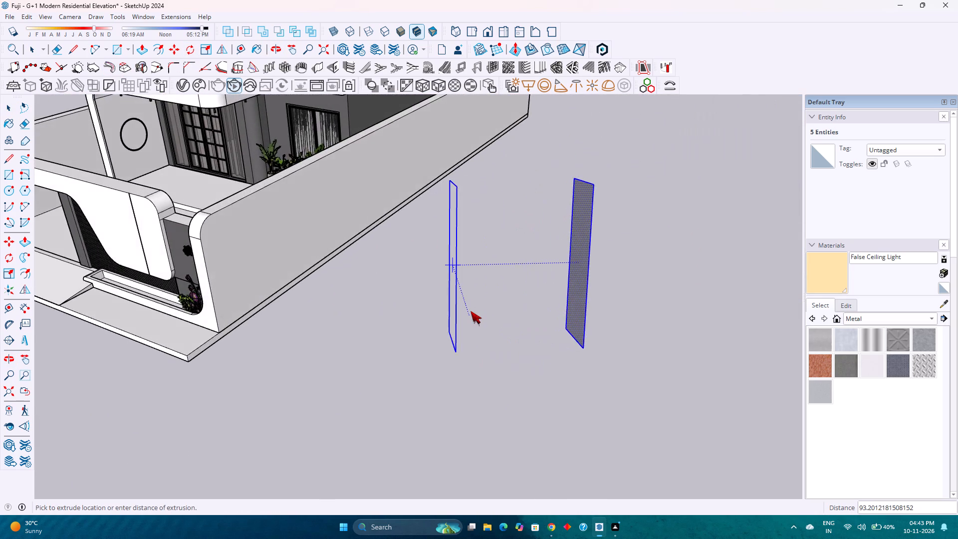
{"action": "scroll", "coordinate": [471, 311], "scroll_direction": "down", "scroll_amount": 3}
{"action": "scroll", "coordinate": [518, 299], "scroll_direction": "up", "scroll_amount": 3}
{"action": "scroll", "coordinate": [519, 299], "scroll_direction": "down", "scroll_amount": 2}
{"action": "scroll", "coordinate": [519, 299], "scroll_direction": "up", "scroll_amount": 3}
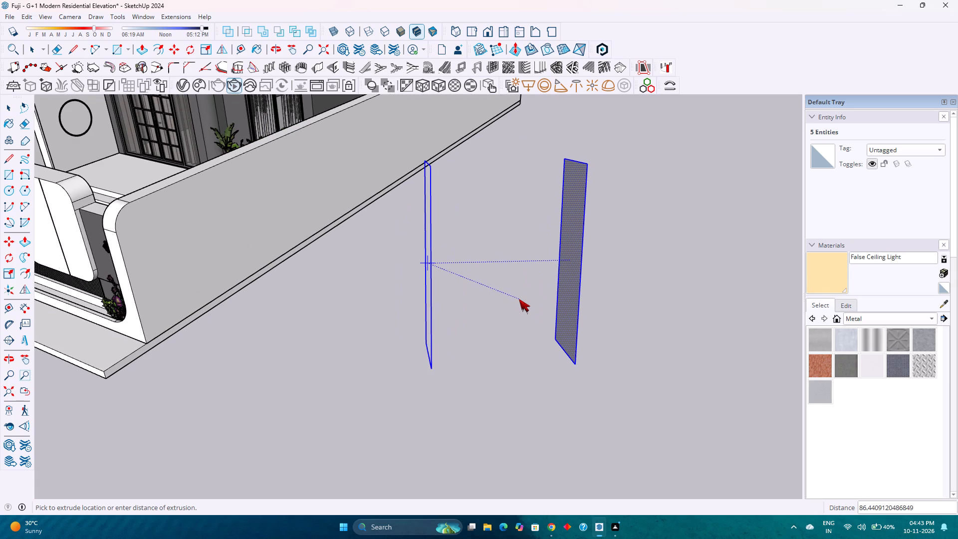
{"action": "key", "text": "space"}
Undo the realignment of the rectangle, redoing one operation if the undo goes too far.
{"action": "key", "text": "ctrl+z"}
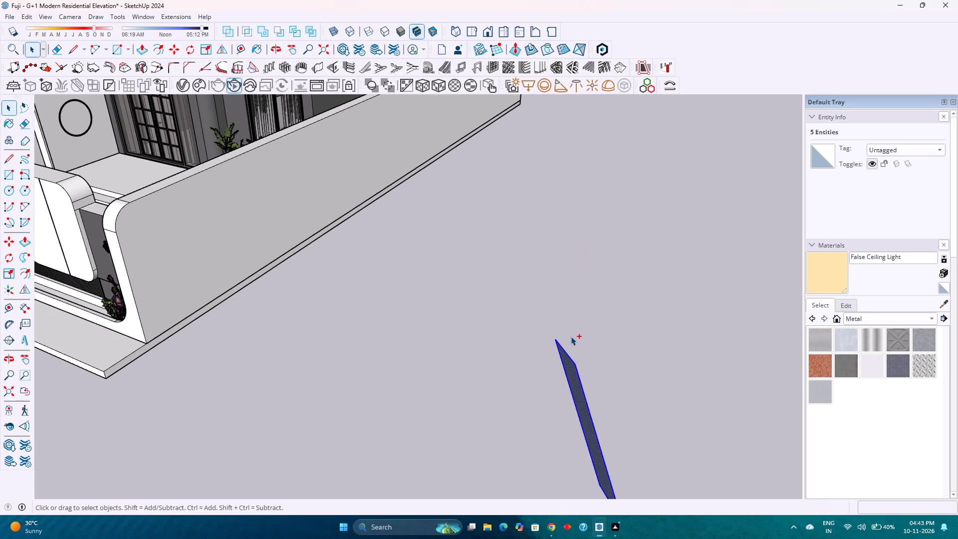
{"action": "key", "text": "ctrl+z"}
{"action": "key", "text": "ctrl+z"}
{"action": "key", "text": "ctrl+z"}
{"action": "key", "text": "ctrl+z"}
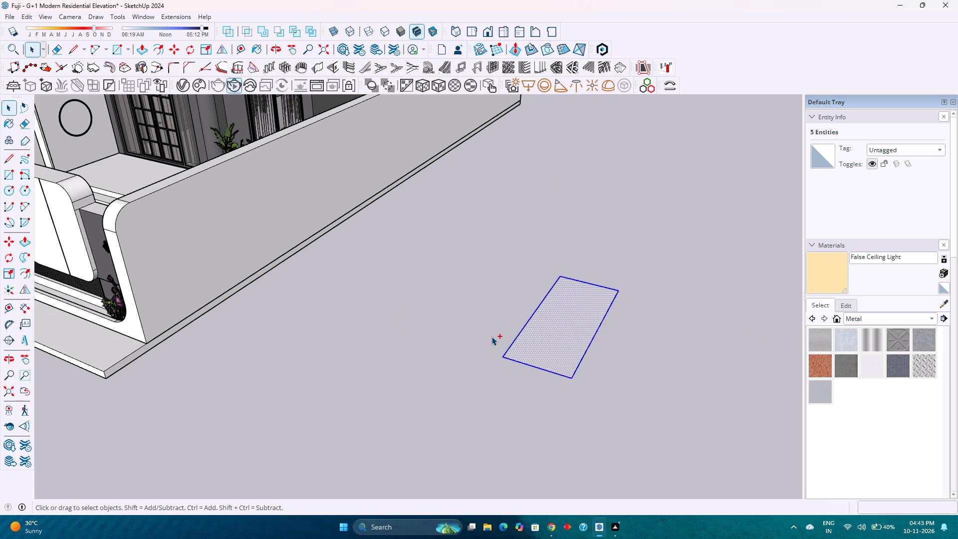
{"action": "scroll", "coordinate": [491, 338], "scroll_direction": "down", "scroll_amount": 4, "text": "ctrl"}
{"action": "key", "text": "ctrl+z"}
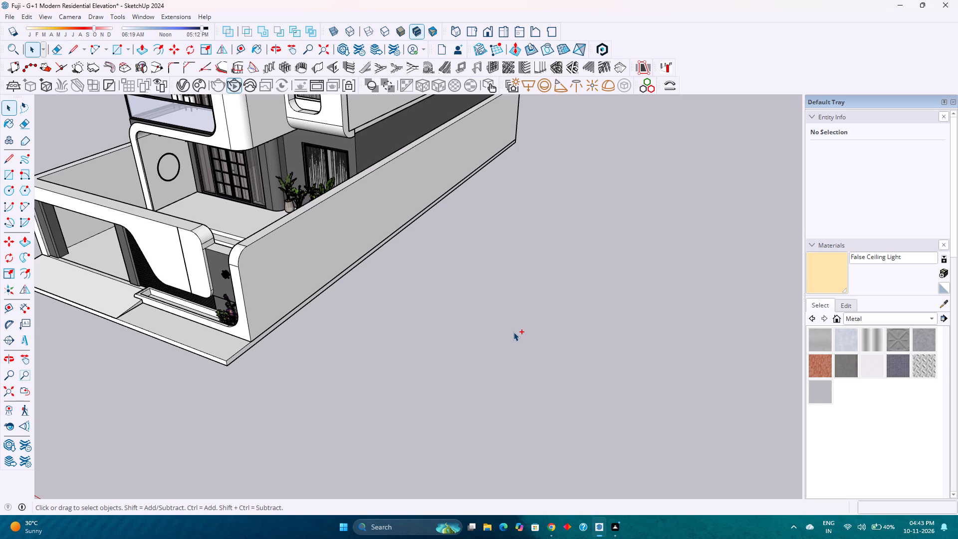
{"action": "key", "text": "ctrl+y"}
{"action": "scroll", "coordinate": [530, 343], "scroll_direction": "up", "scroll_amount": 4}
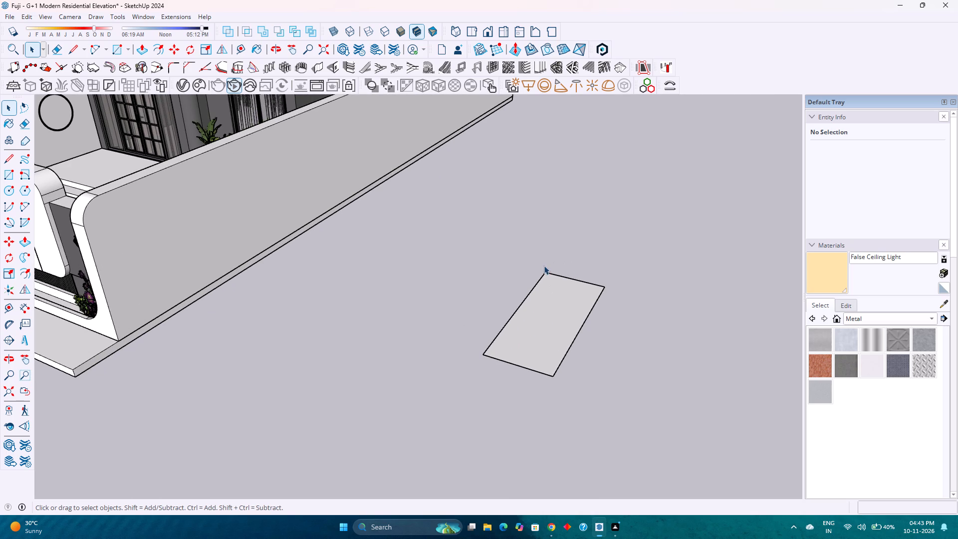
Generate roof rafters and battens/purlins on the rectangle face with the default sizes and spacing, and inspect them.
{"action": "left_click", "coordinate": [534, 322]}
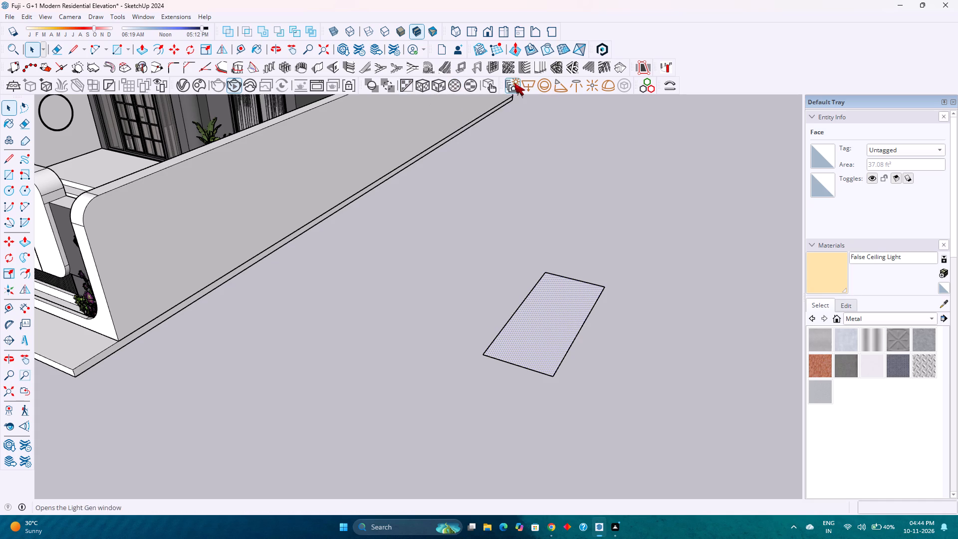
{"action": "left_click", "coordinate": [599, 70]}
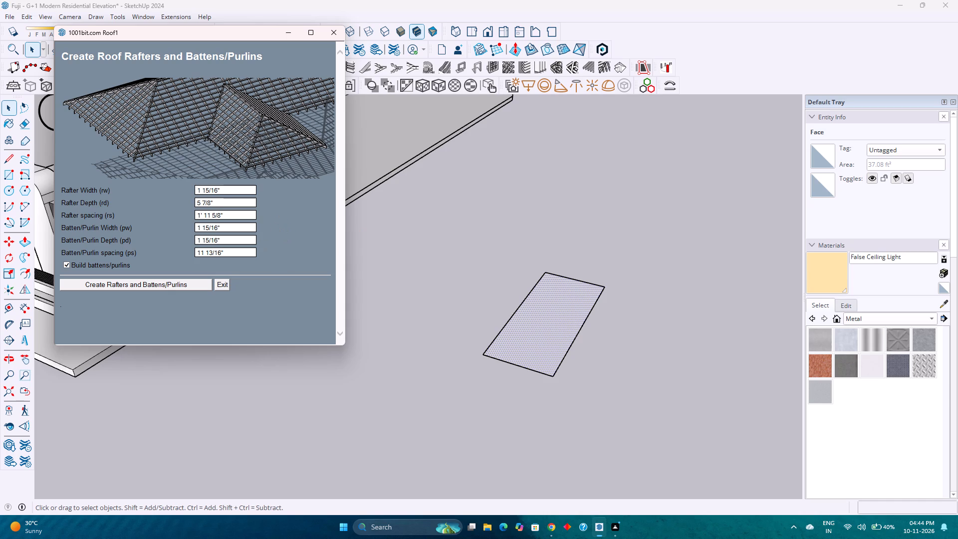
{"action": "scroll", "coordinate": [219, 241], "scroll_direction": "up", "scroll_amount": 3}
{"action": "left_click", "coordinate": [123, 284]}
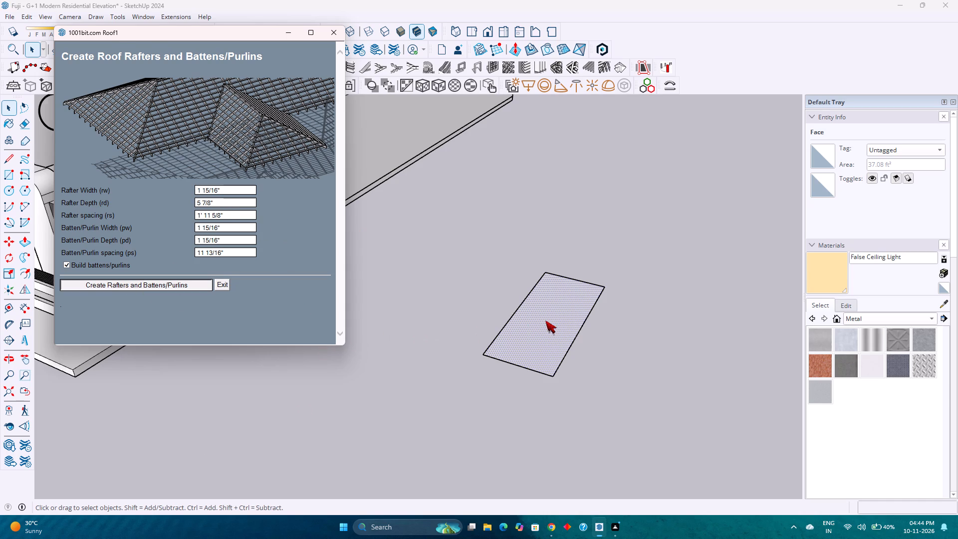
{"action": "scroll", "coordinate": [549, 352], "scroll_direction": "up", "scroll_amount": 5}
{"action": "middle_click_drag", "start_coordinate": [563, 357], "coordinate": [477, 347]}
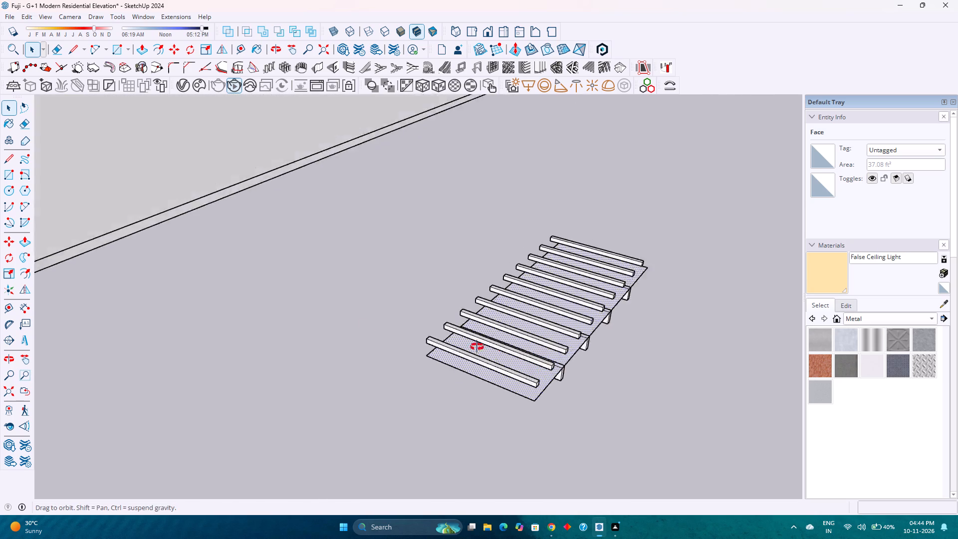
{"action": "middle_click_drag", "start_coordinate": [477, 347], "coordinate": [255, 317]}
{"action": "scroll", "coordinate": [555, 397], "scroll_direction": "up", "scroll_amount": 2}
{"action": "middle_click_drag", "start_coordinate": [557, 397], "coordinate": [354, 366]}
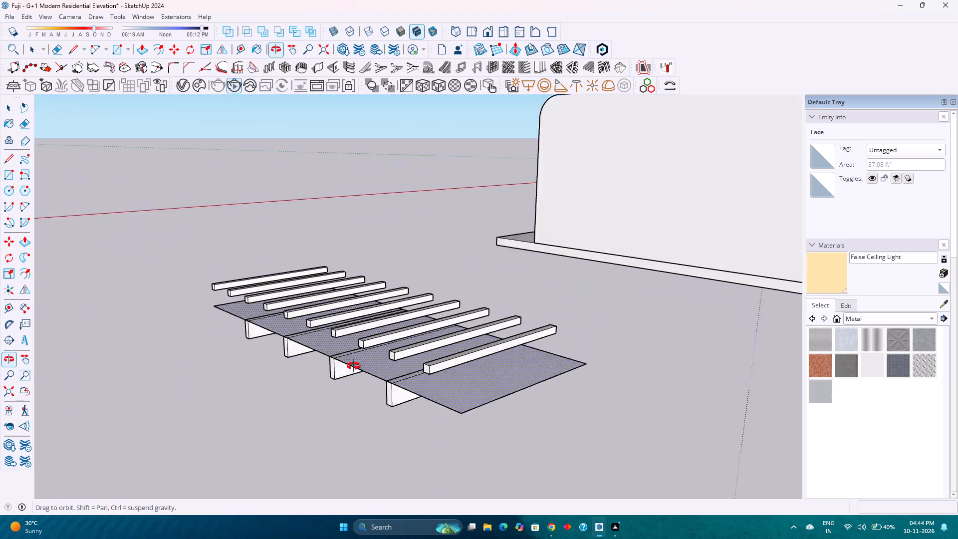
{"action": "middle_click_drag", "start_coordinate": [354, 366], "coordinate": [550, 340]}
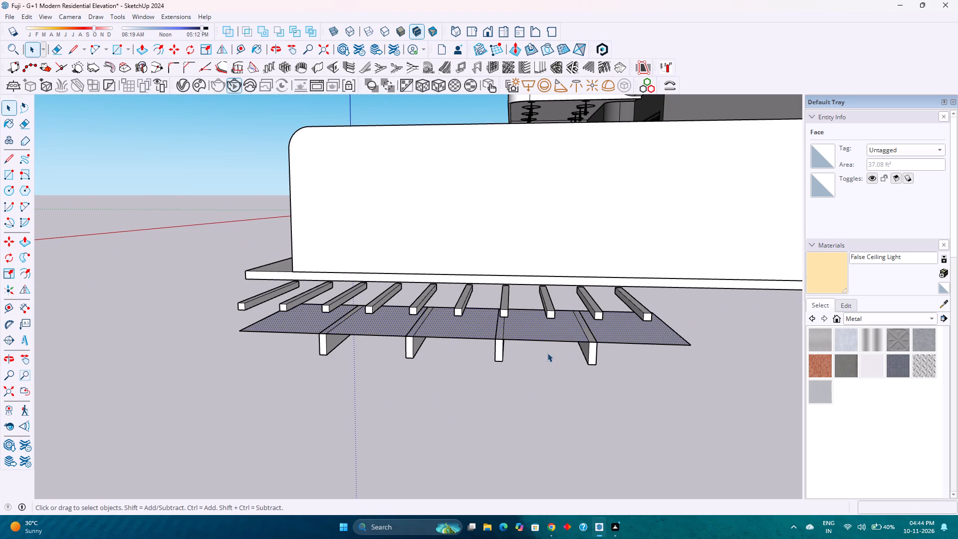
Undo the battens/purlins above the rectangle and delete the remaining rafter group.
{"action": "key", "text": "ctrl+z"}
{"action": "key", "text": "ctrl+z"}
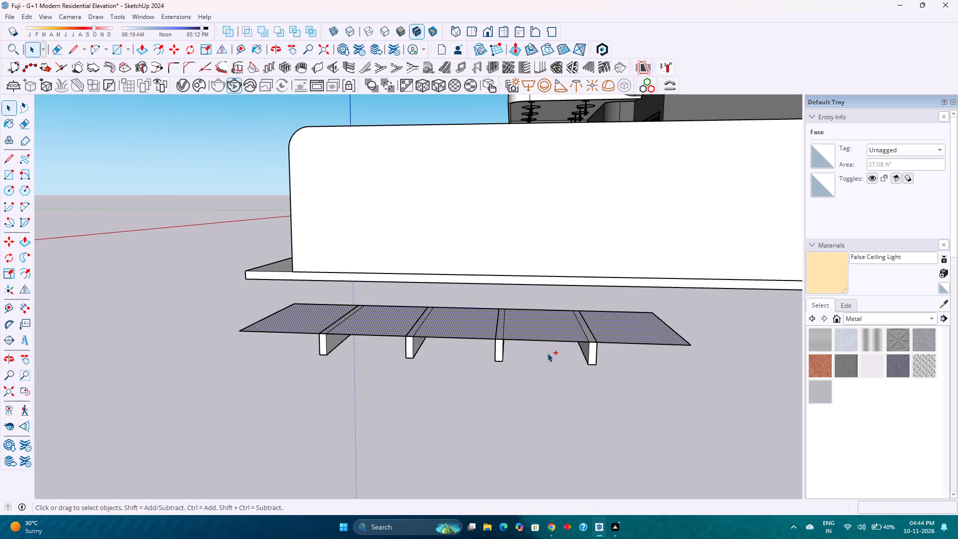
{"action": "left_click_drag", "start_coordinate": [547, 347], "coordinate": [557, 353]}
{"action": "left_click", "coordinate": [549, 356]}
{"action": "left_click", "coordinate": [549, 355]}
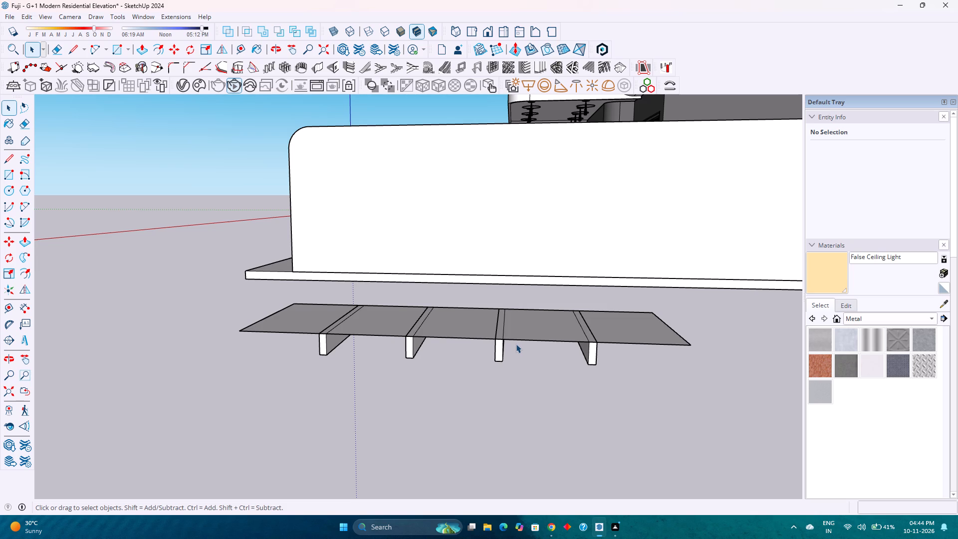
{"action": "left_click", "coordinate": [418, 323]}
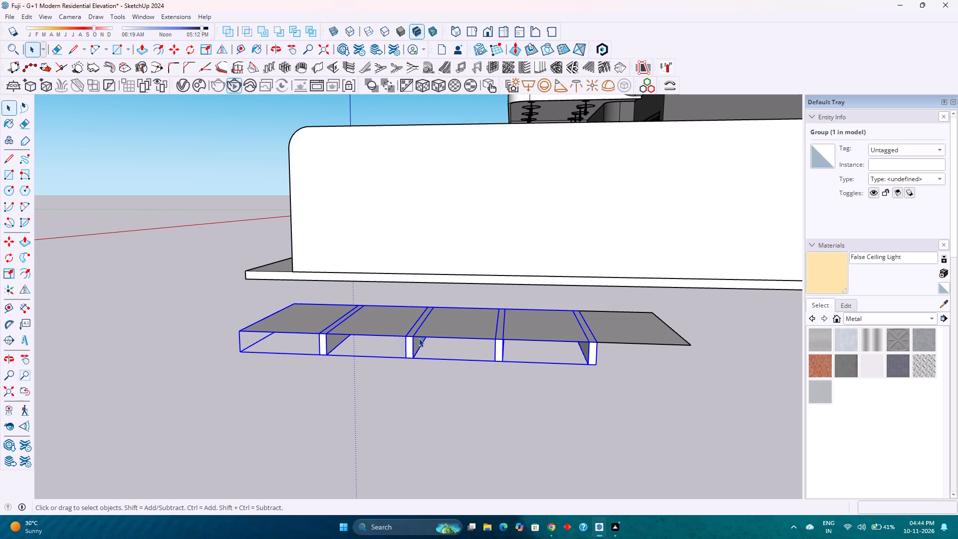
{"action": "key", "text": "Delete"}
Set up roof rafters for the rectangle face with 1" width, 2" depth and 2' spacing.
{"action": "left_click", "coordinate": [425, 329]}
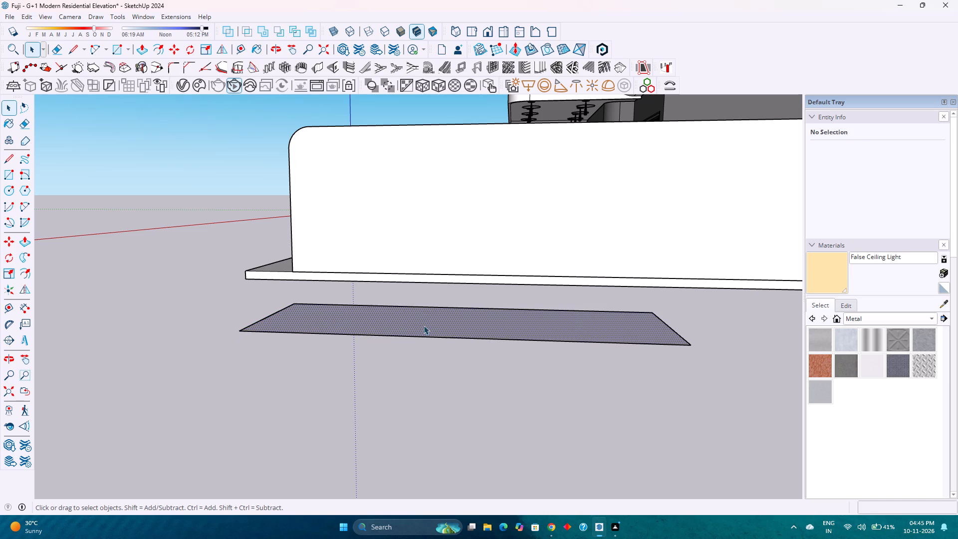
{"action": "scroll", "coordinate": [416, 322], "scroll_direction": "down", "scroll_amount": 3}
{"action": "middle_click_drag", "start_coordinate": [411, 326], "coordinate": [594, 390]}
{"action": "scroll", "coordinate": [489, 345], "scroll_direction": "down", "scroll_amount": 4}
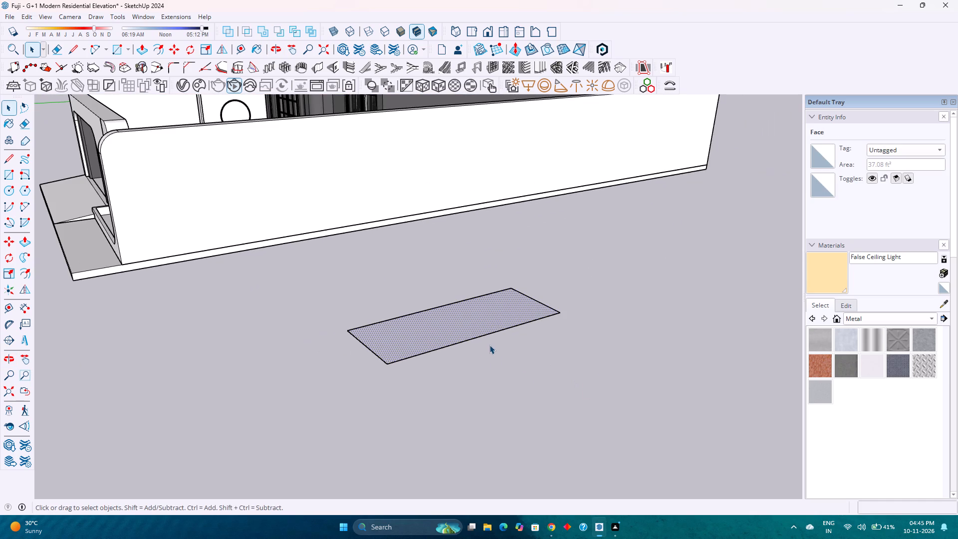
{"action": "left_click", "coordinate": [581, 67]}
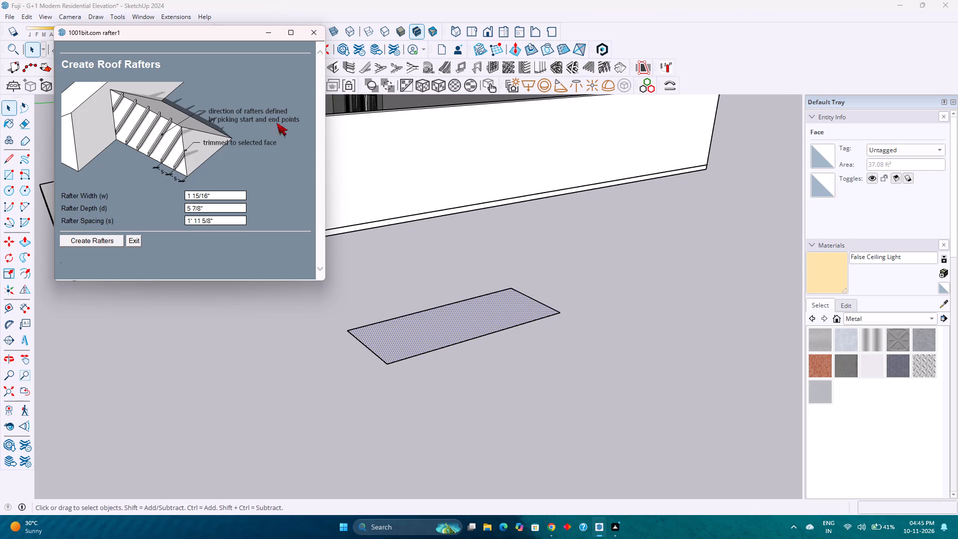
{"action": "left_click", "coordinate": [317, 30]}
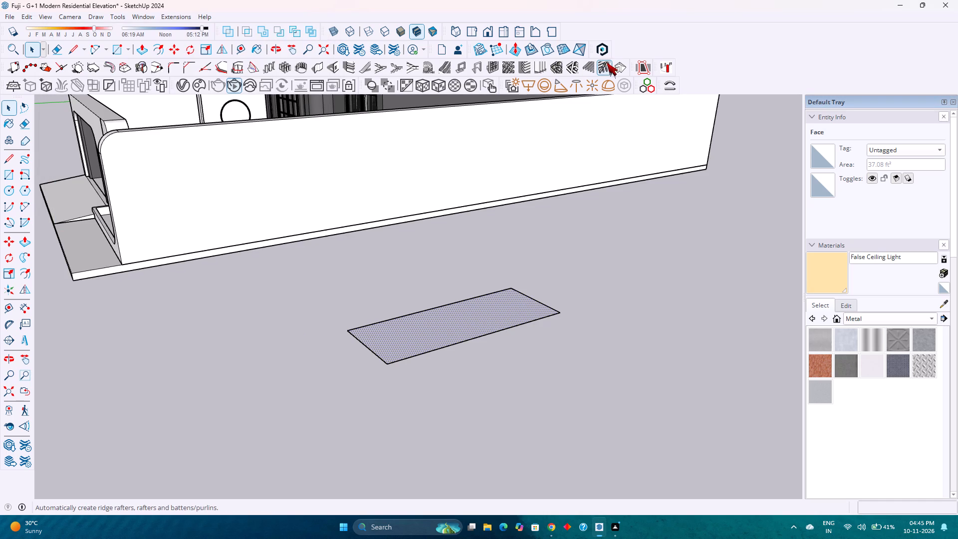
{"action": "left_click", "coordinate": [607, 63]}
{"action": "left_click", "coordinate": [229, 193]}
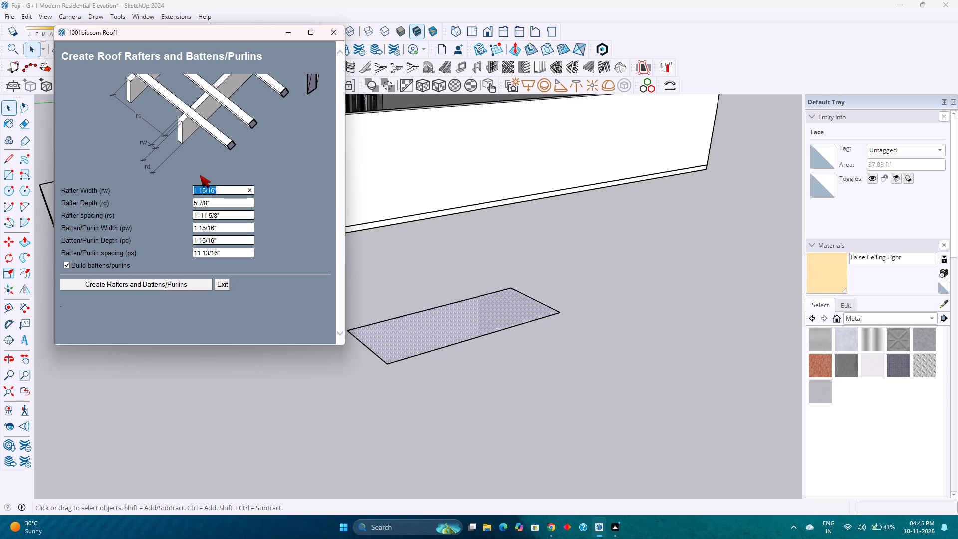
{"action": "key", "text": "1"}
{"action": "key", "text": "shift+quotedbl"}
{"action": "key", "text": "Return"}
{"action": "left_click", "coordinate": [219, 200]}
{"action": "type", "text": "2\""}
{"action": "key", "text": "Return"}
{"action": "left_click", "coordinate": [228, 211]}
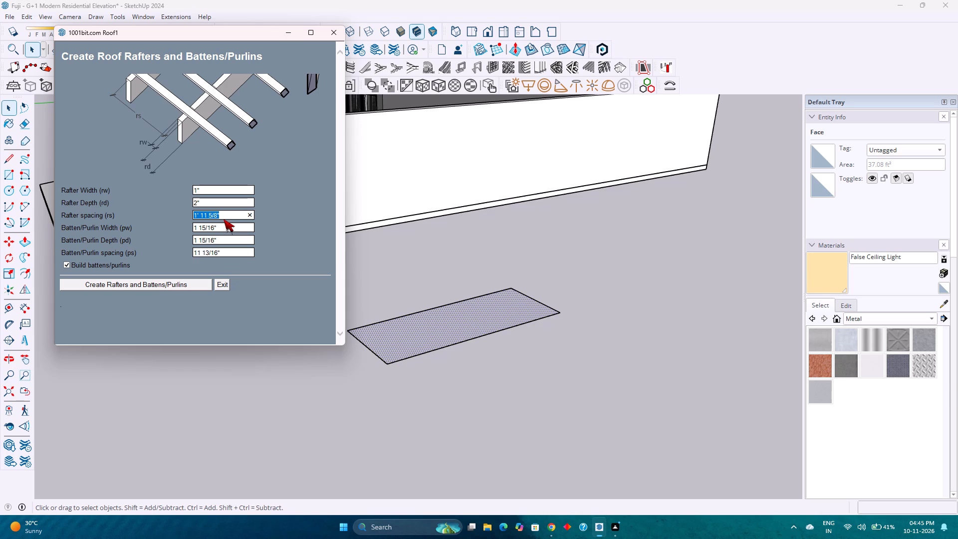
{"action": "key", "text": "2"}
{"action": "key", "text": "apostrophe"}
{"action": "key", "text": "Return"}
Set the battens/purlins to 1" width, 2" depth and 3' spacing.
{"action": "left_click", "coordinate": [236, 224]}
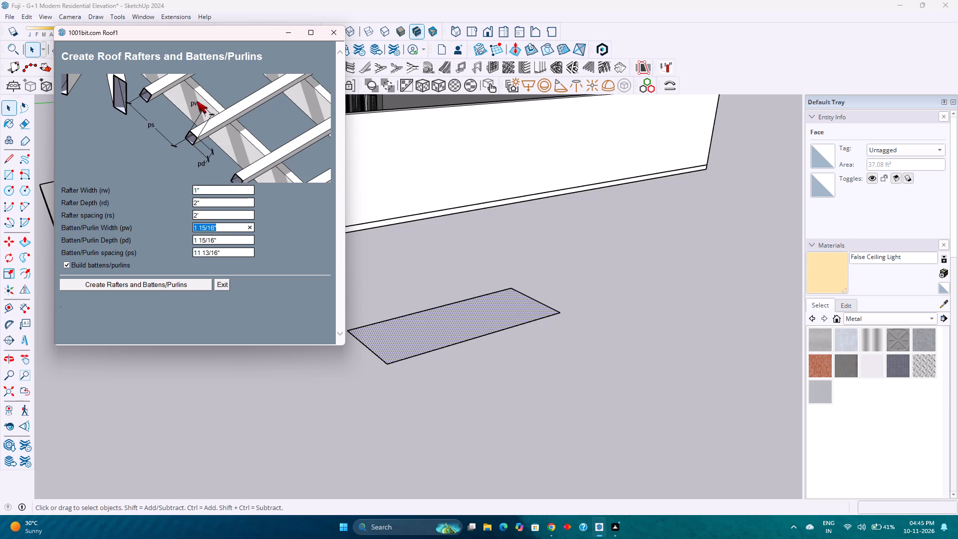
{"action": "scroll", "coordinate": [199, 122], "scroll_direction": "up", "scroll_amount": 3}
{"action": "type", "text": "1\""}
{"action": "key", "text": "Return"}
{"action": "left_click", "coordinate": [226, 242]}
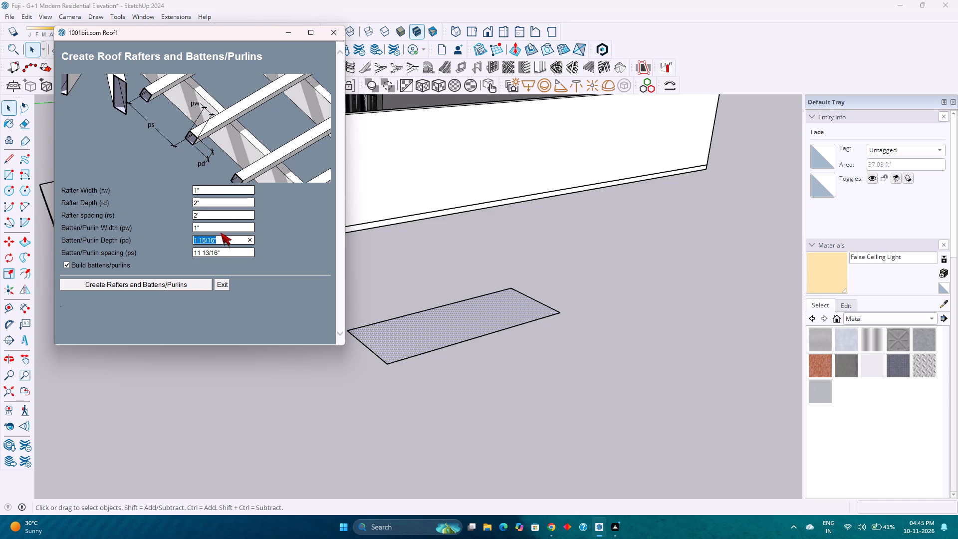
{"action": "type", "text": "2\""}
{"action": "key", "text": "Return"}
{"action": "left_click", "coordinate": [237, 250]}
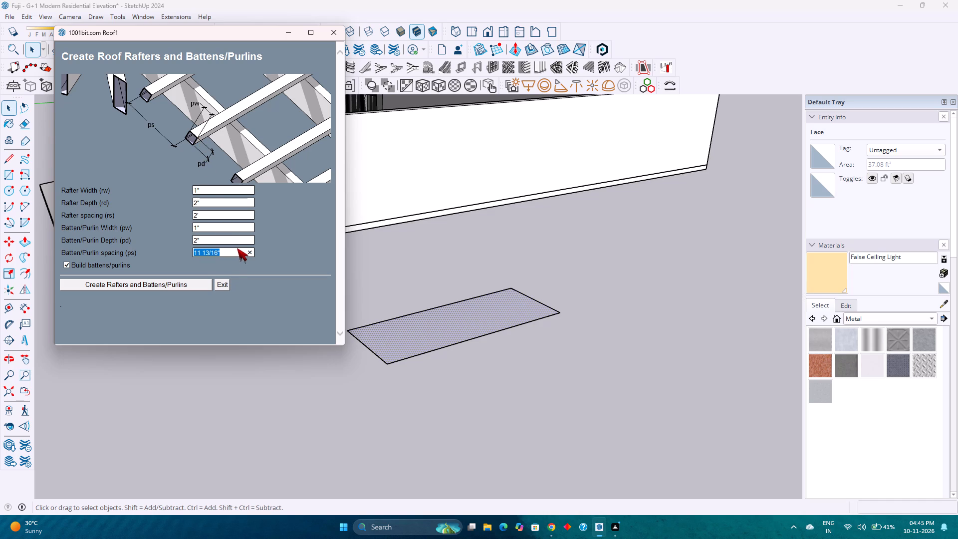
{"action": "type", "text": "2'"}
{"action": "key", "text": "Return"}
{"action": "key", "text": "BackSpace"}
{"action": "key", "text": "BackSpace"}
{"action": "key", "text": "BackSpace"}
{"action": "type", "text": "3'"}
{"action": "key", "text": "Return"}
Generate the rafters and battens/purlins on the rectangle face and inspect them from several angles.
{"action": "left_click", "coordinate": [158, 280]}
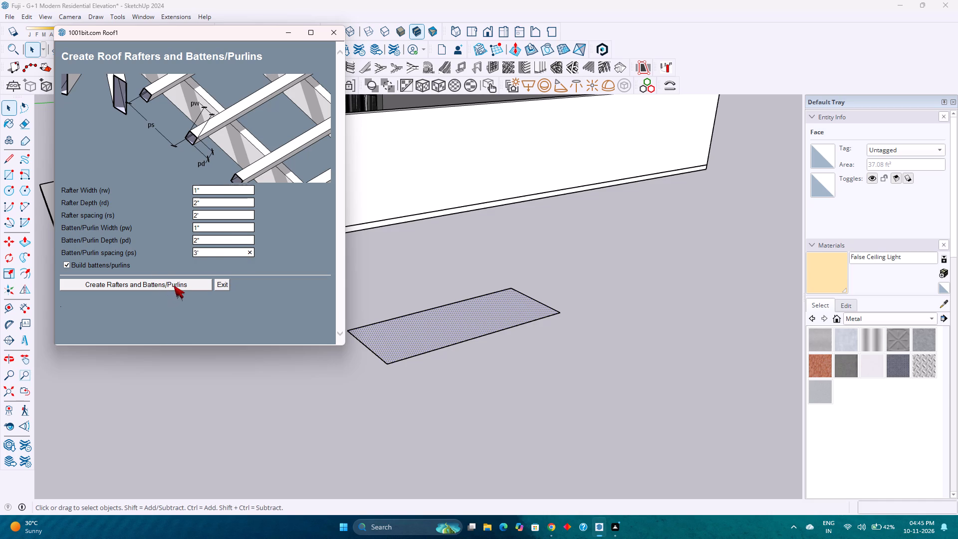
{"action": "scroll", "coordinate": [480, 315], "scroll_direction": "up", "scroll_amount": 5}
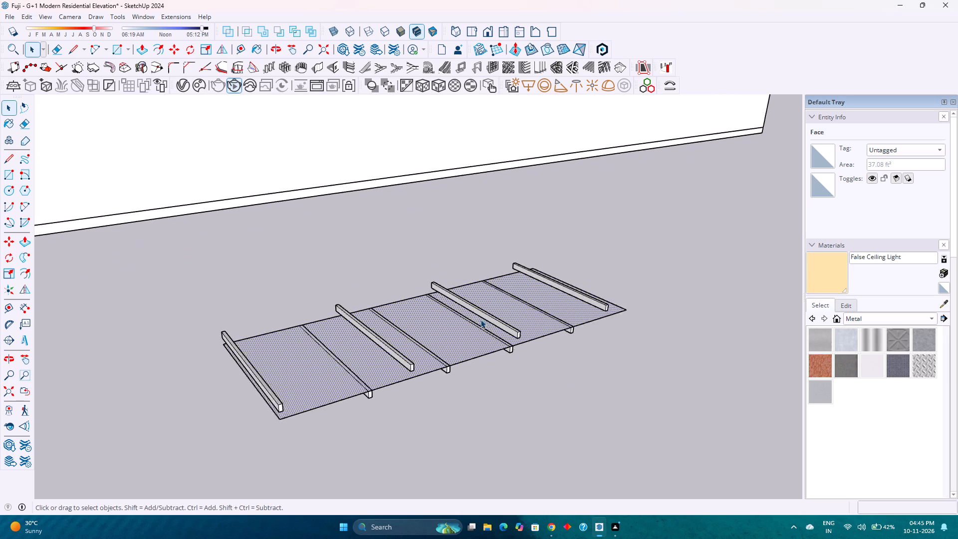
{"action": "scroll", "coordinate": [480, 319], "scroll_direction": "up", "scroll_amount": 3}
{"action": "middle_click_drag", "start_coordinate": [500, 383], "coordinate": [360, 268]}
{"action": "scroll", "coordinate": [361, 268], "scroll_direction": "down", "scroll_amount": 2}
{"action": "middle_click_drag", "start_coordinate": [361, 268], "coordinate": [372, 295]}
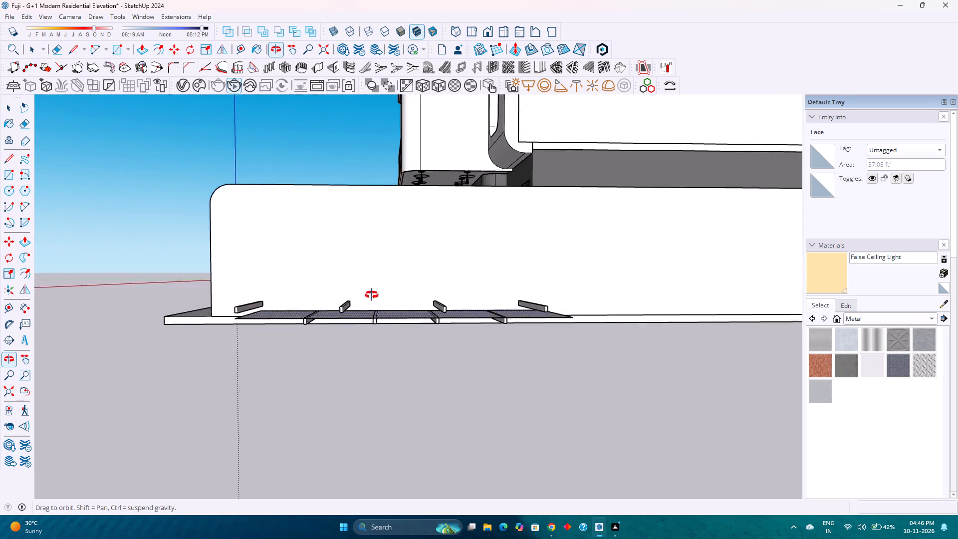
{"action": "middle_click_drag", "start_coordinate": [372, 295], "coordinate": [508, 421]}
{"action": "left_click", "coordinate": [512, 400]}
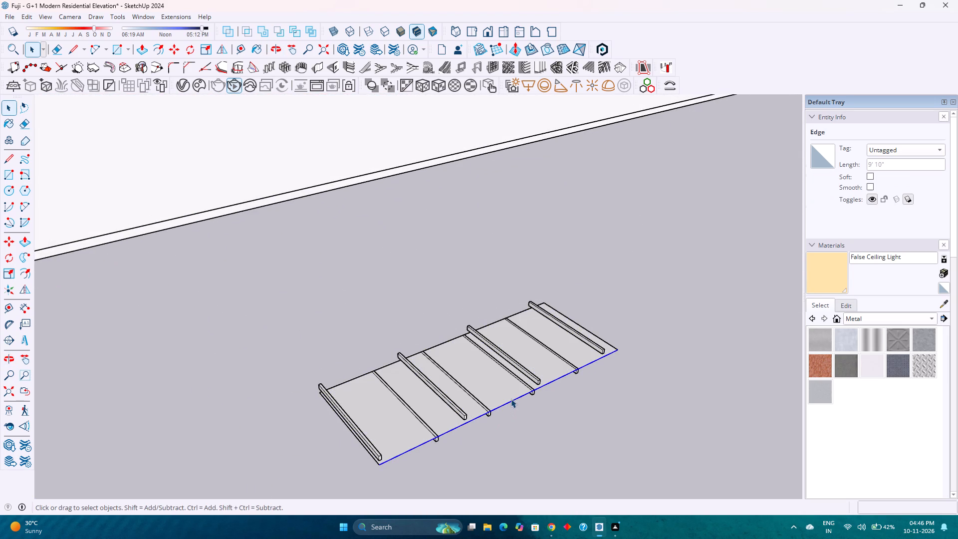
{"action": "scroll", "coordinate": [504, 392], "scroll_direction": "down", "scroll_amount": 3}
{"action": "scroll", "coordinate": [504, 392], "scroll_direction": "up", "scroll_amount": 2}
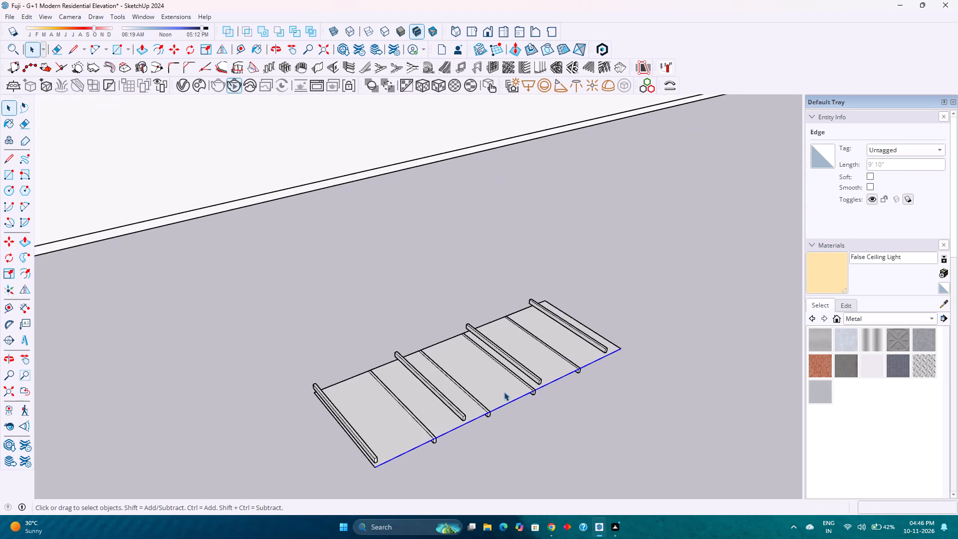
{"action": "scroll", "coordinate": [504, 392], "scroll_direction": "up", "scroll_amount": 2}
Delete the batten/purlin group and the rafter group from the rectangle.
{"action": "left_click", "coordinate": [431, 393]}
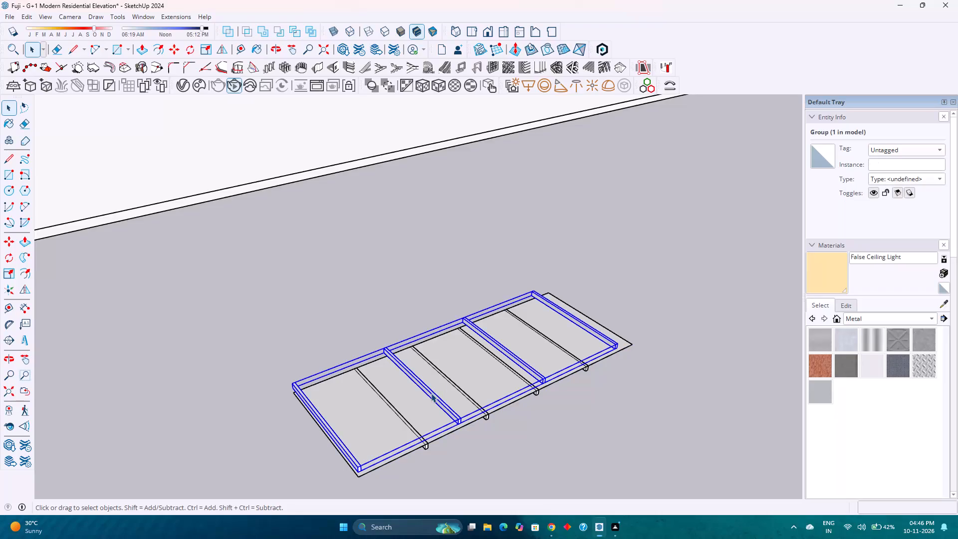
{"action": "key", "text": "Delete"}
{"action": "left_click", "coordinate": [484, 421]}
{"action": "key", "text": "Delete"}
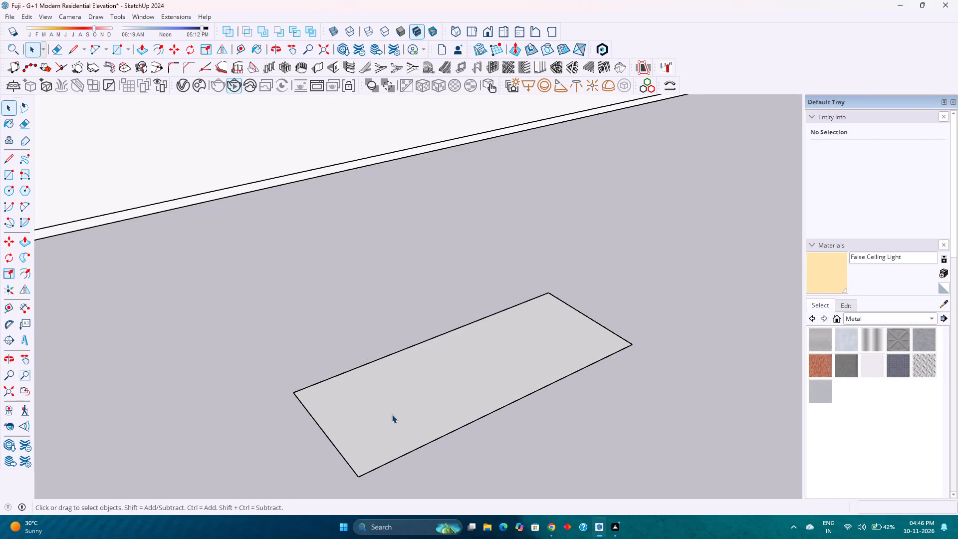
Create a hip roof from the rectangle face with the default 30-degree pitch and 3' 3 3/8" overhang, and inspect its underside.
{"action": "left_click", "coordinate": [418, 415]}
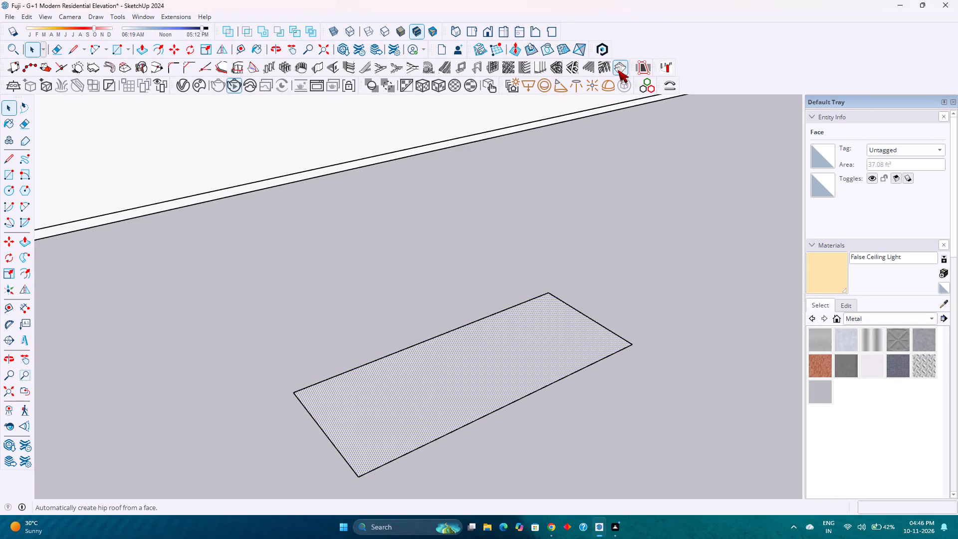
{"action": "left_click", "coordinate": [618, 70]}
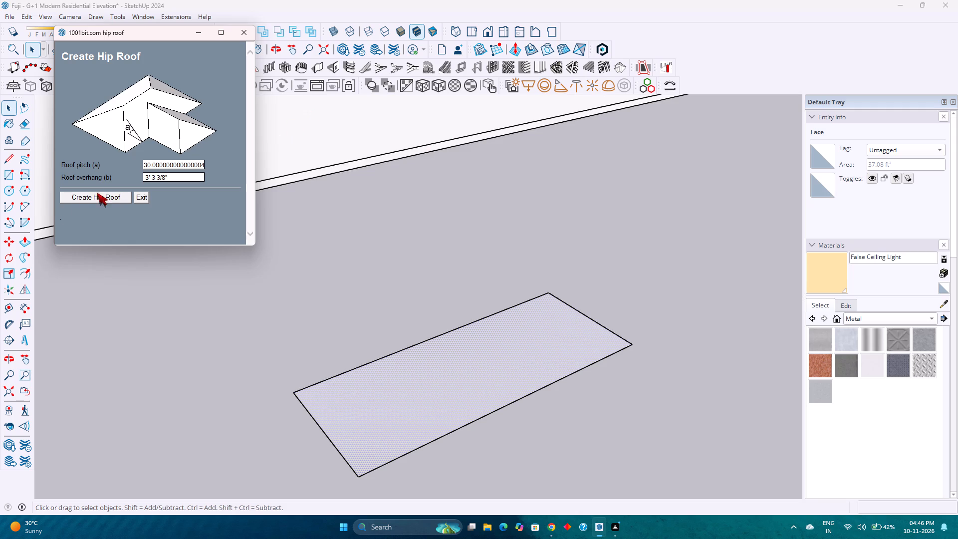
{"action": "left_click", "coordinate": [85, 198]}
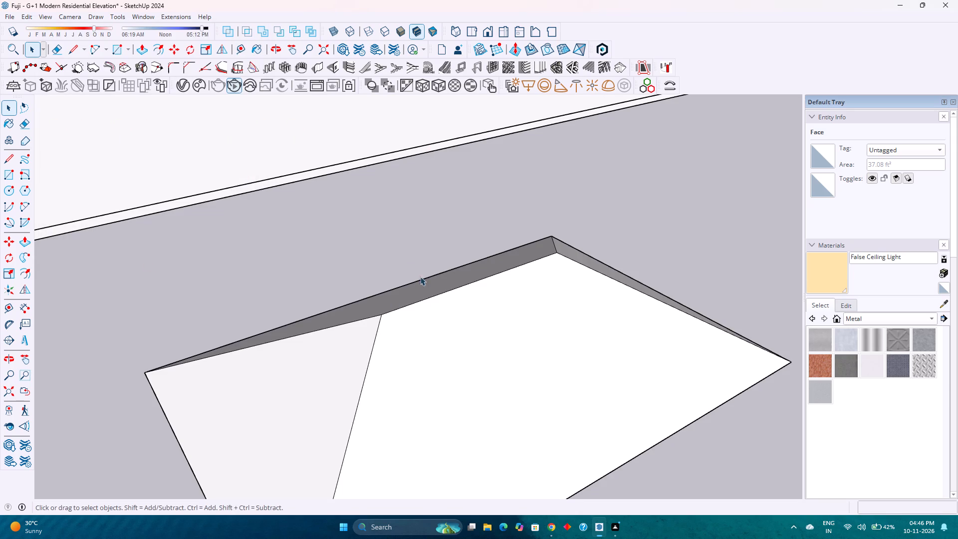
{"action": "scroll", "coordinate": [354, 231], "scroll_direction": "down", "scroll_amount": 8}
{"action": "middle_click_drag", "start_coordinate": [386, 233], "coordinate": [490, 127]}
{"action": "scroll", "coordinate": [361, 222], "scroll_direction": "up", "scroll_amount": 2}
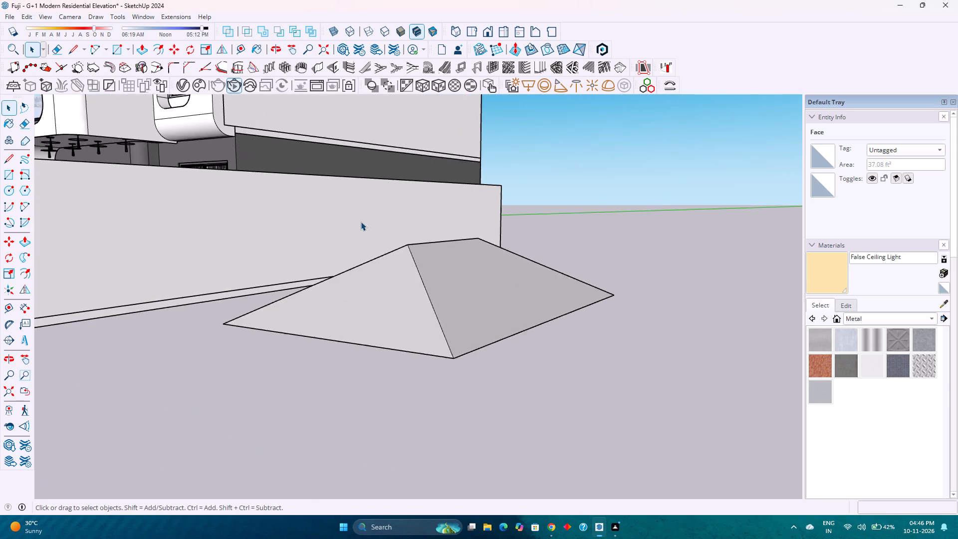
{"action": "scroll", "coordinate": [361, 222], "scroll_direction": "up", "scroll_amount": 2}
{"action": "middle_click_drag", "start_coordinate": [361, 222], "coordinate": [477, 124]}
{"action": "middle_click", "coordinate": [462, 114]}
{"action": "middle_click_drag", "start_coordinate": [567, 268], "coordinate": [323, 209]}
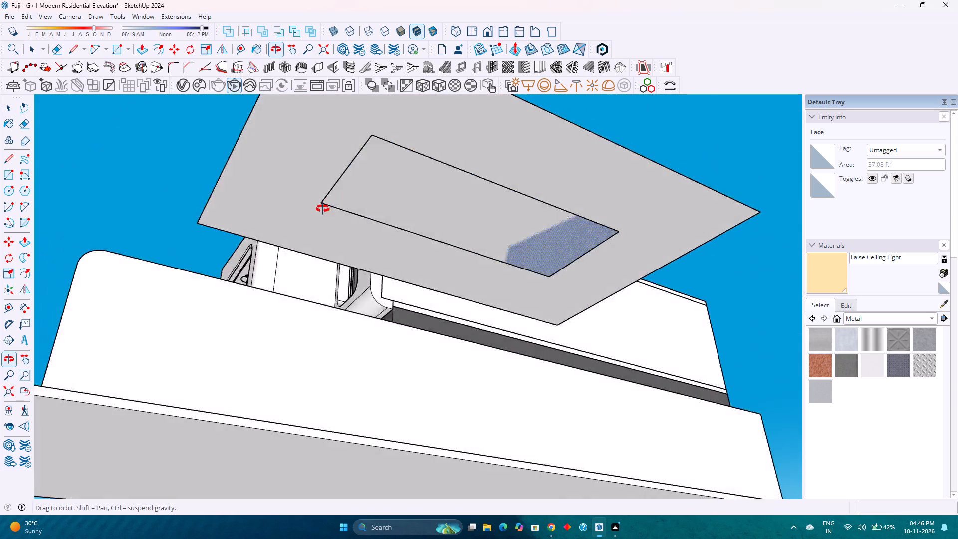
{"action": "middle_click_drag", "start_coordinate": [323, 209], "coordinate": [365, 226]}
{"action": "middle_click", "coordinate": [381, 222]}
Delete one short edge of the original rectangle on the hip roof's underside.
{"action": "left_click", "coordinate": [419, 210]}
{"action": "left_click", "coordinate": [372, 185]}
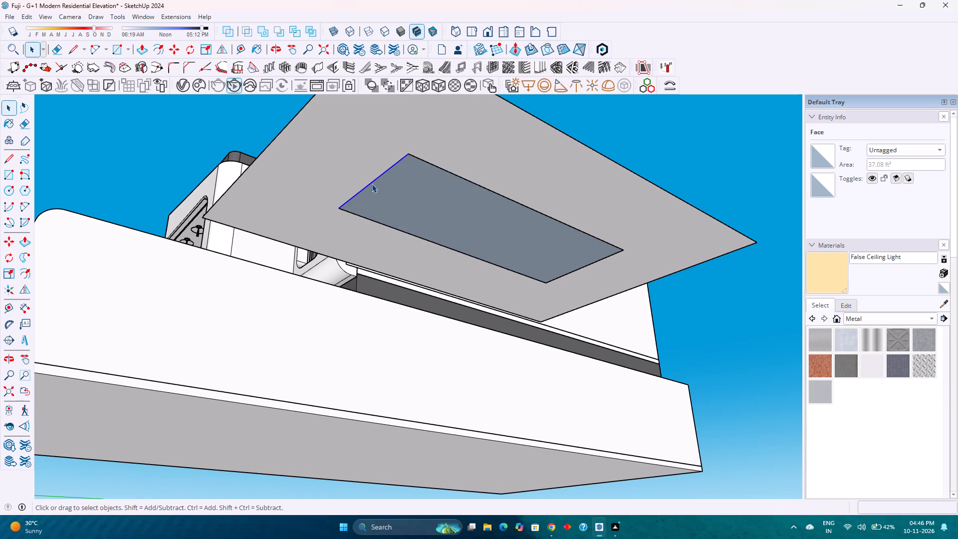
{"action": "key", "text": "Delete"}
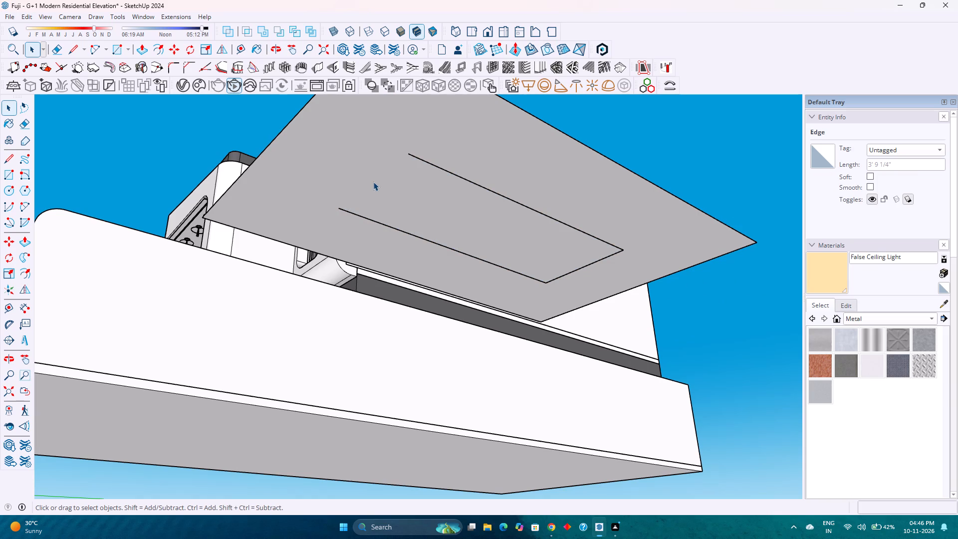
{"action": "scroll", "coordinate": [373, 182], "scroll_direction": "down", "scroll_amount": 6}
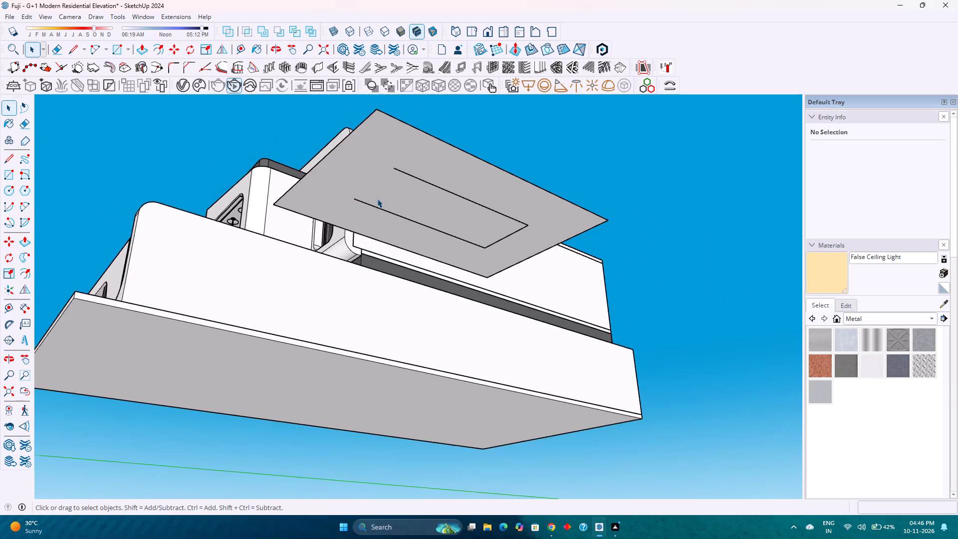
Examine the hip roof from above and from both sides beside the house model.
{"action": "scroll", "coordinate": [373, 199], "scroll_direction": "up", "scroll_amount": 1}
{"action": "middle_click_drag", "start_coordinate": [430, 337], "coordinate": [434, 344]}
{"action": "middle_click", "coordinate": [434, 344]}
{"action": "scroll", "coordinate": [392, 197], "scroll_direction": "down", "scroll_amount": 3}
{"action": "middle_click_drag", "start_coordinate": [393, 197], "coordinate": [656, 347]}
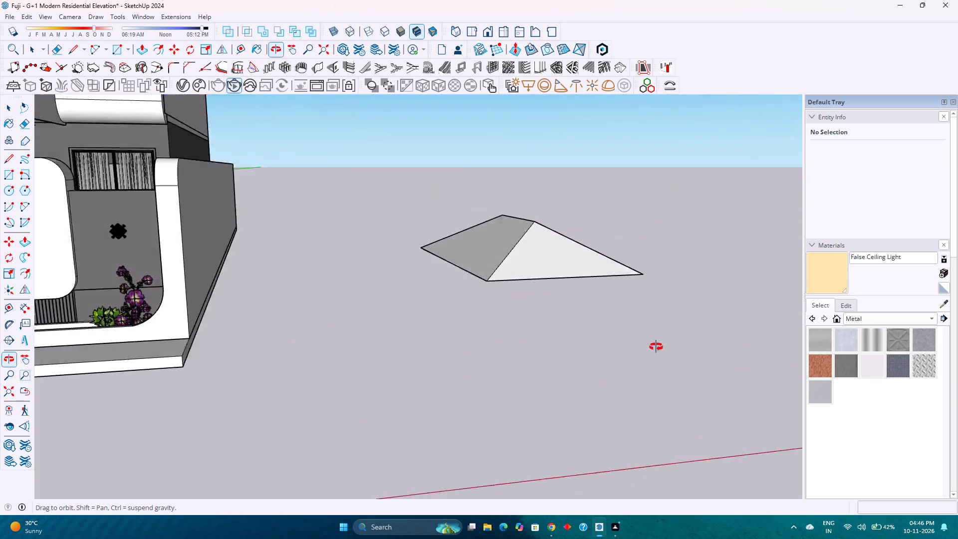
{"action": "middle_click_drag", "start_coordinate": [656, 347], "coordinate": [299, 358]}
{"action": "middle_click_drag", "start_coordinate": [296, 350], "coordinate": [293, 344]}
{"action": "middle_click_drag", "start_coordinate": [291, 339], "coordinate": [289, 333]}
{"action": "middle_click_drag", "start_coordinate": [288, 329], "coordinate": [554, 294]}
{"action": "middle_click", "coordinate": [554, 294]}
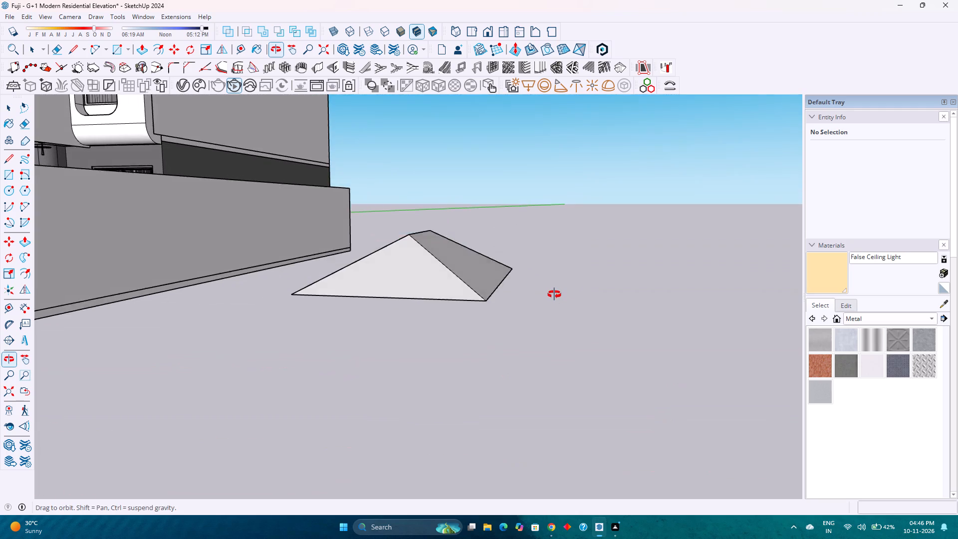
{"action": "middle_click", "coordinate": [554, 294]}
Undo the edge deletion and the hip roof creation, back to the plain rectangle face.
{"action": "key", "text": "ctrl+z"}
{"action": "key", "text": "ctrl+z"}
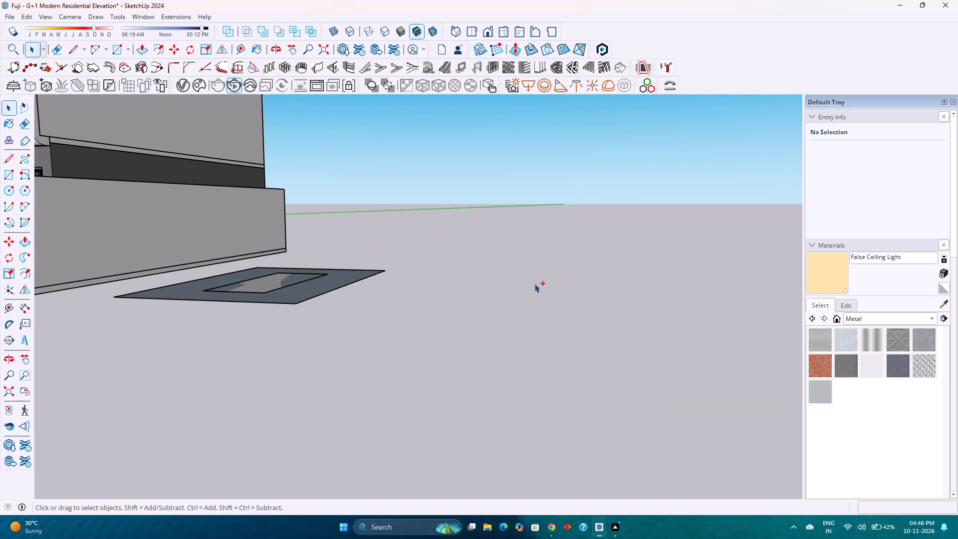
{"action": "key", "text": "ctrl+z"}
{"action": "middle_click_drag", "start_coordinate": [408, 290], "coordinate": [438, 405]}
{"action": "middle_click", "coordinate": [438, 405]}
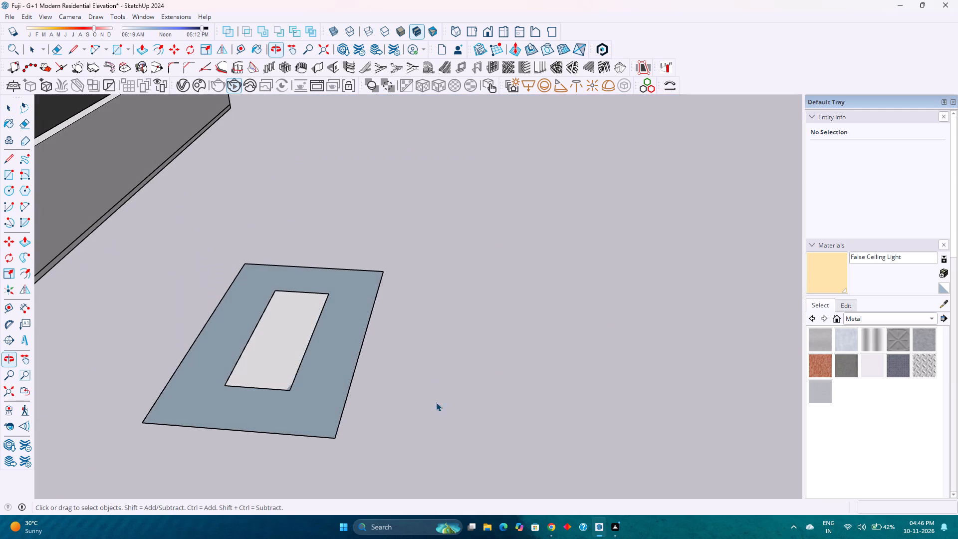
{"action": "key", "text": "ctrl+z"}
{"action": "key", "text": "ctrl+z"}
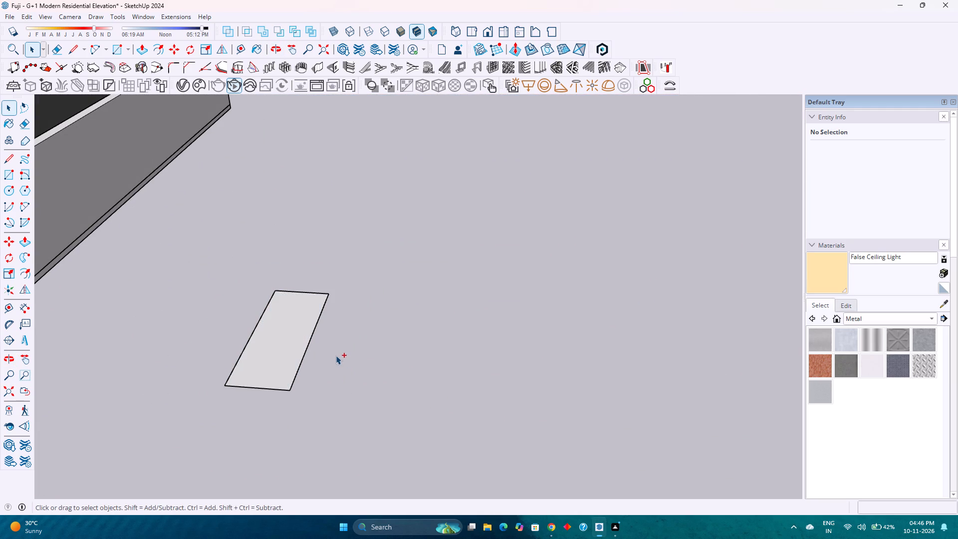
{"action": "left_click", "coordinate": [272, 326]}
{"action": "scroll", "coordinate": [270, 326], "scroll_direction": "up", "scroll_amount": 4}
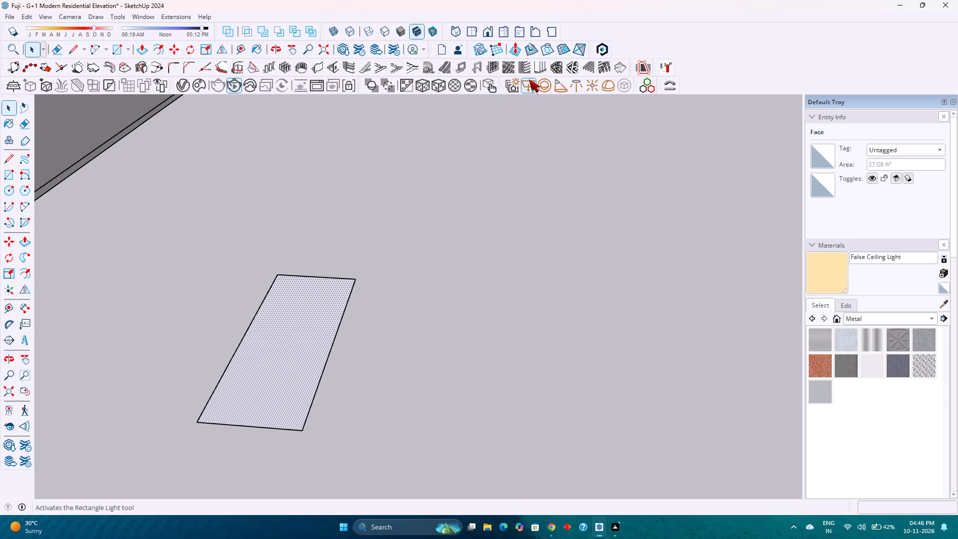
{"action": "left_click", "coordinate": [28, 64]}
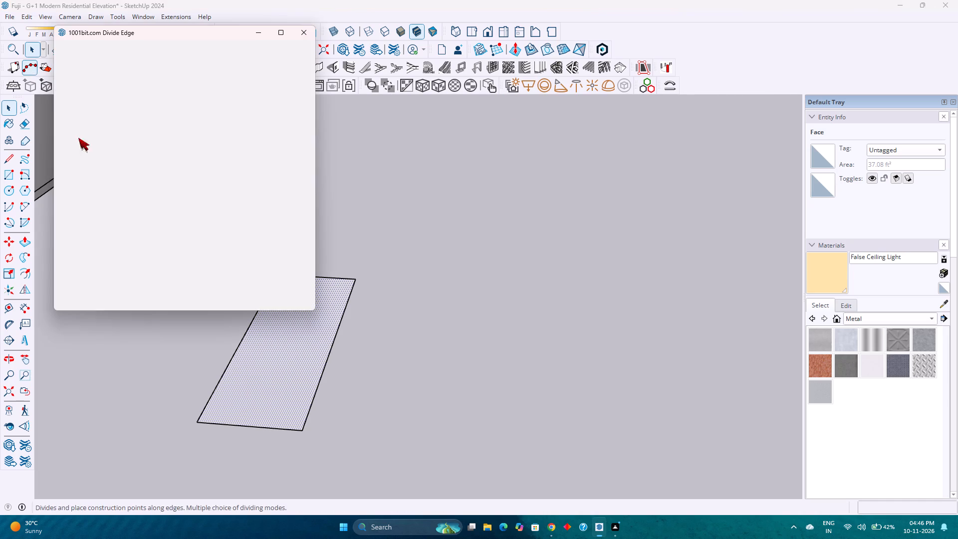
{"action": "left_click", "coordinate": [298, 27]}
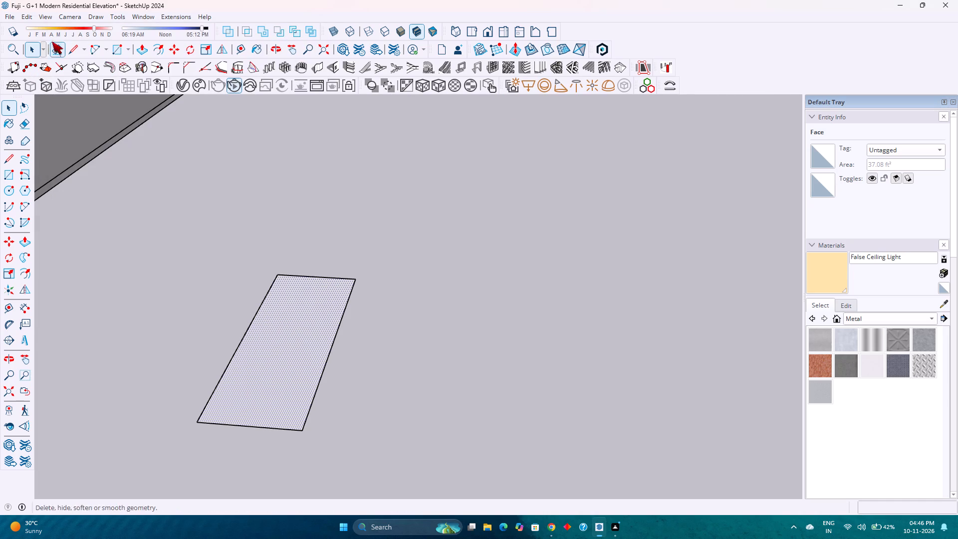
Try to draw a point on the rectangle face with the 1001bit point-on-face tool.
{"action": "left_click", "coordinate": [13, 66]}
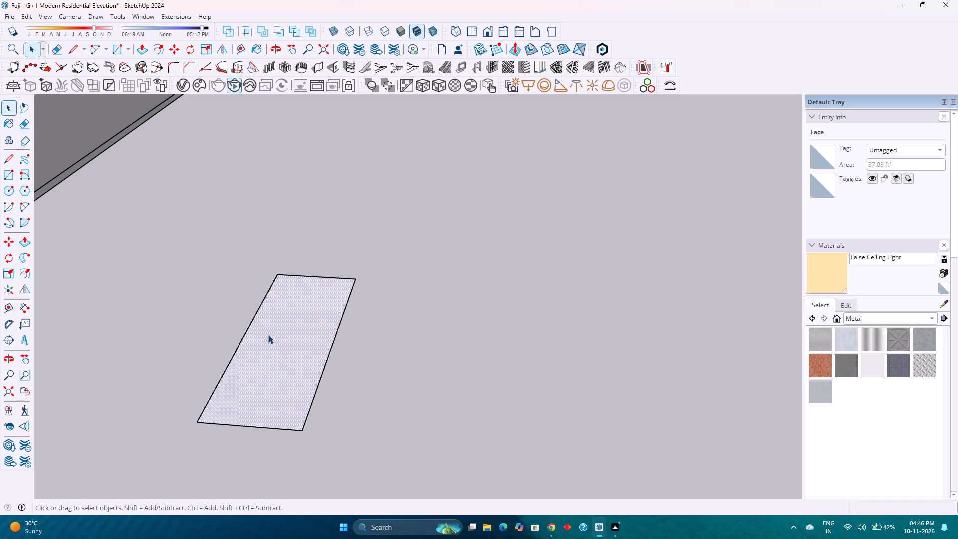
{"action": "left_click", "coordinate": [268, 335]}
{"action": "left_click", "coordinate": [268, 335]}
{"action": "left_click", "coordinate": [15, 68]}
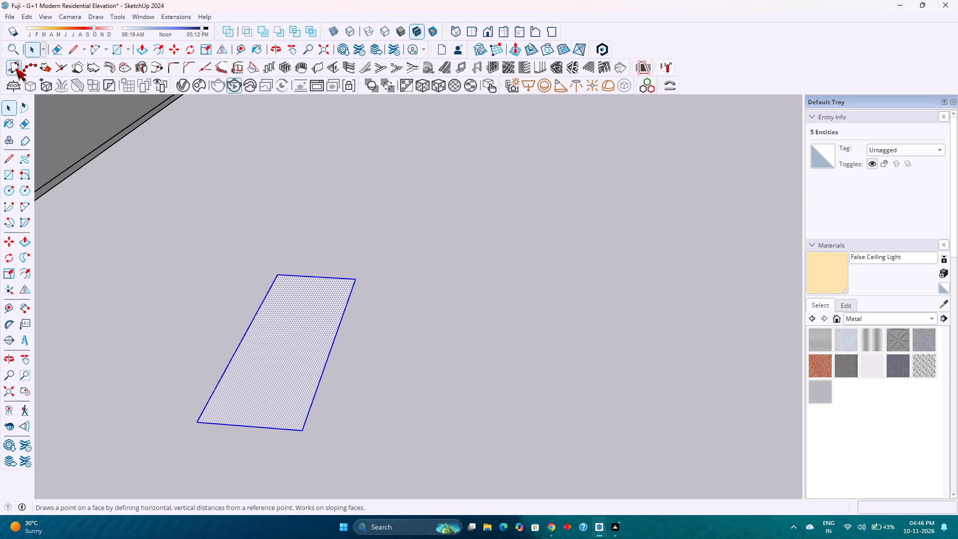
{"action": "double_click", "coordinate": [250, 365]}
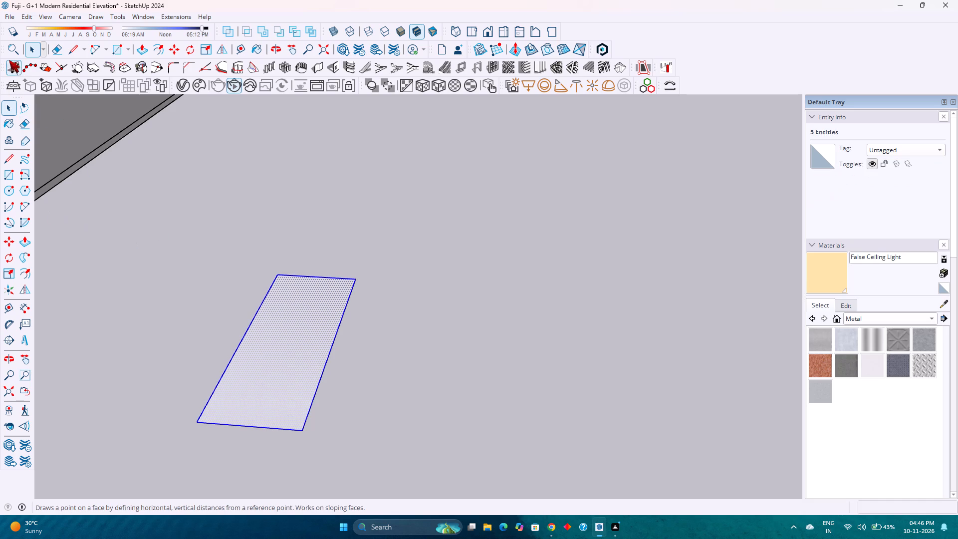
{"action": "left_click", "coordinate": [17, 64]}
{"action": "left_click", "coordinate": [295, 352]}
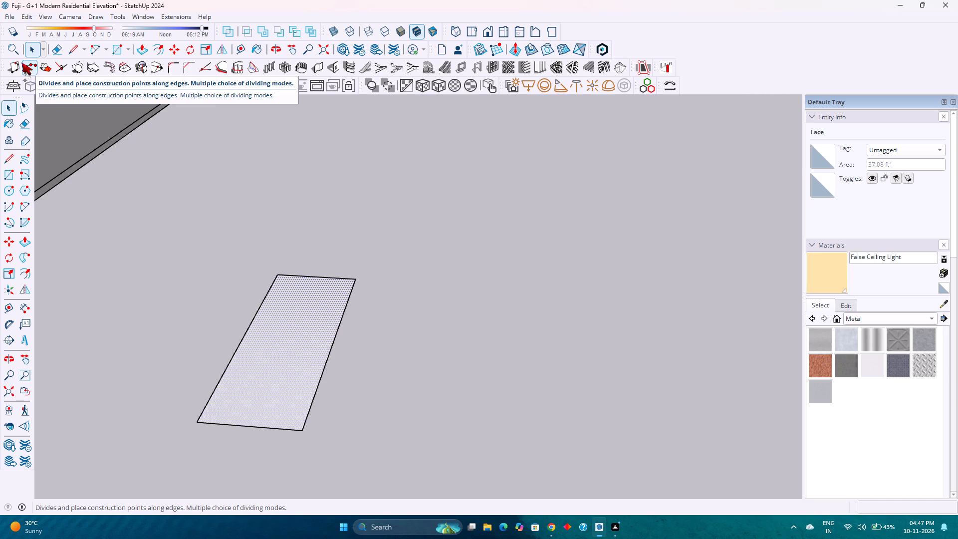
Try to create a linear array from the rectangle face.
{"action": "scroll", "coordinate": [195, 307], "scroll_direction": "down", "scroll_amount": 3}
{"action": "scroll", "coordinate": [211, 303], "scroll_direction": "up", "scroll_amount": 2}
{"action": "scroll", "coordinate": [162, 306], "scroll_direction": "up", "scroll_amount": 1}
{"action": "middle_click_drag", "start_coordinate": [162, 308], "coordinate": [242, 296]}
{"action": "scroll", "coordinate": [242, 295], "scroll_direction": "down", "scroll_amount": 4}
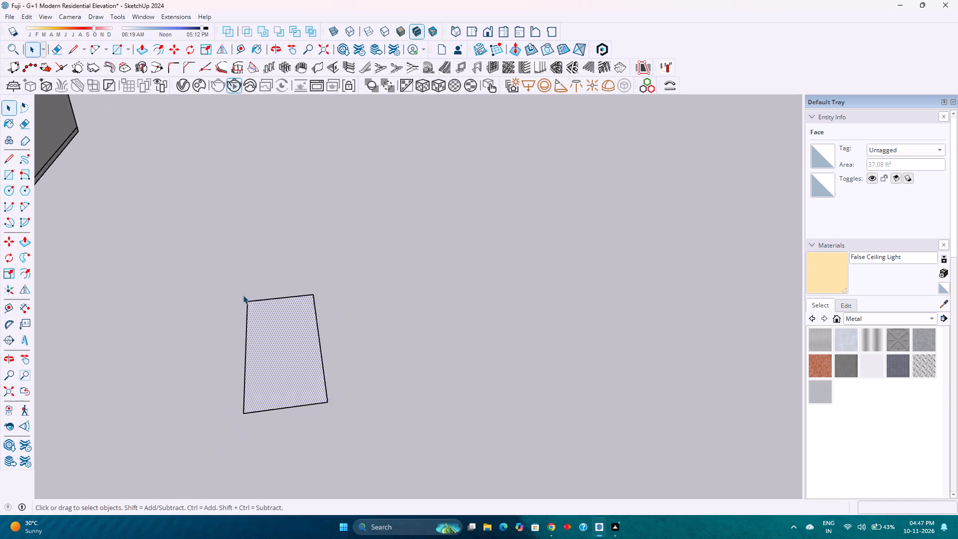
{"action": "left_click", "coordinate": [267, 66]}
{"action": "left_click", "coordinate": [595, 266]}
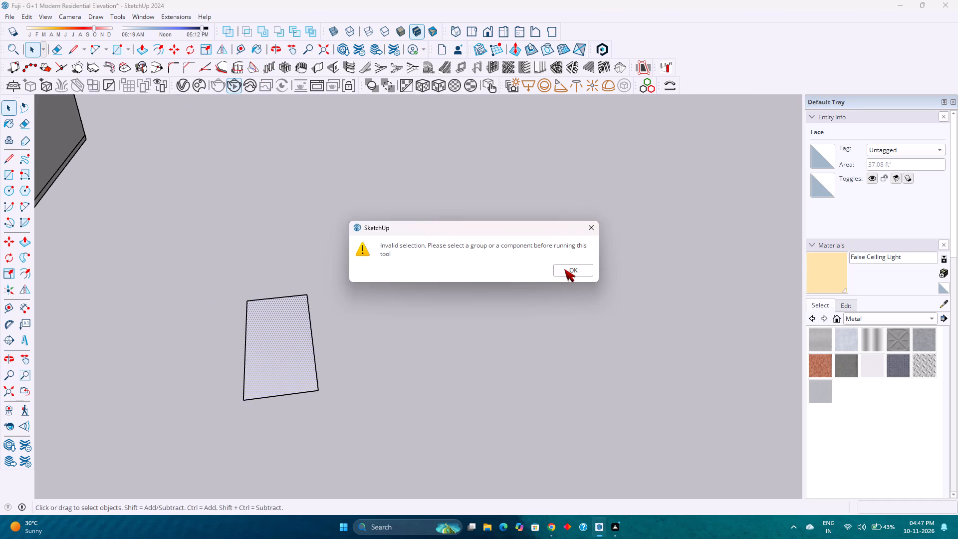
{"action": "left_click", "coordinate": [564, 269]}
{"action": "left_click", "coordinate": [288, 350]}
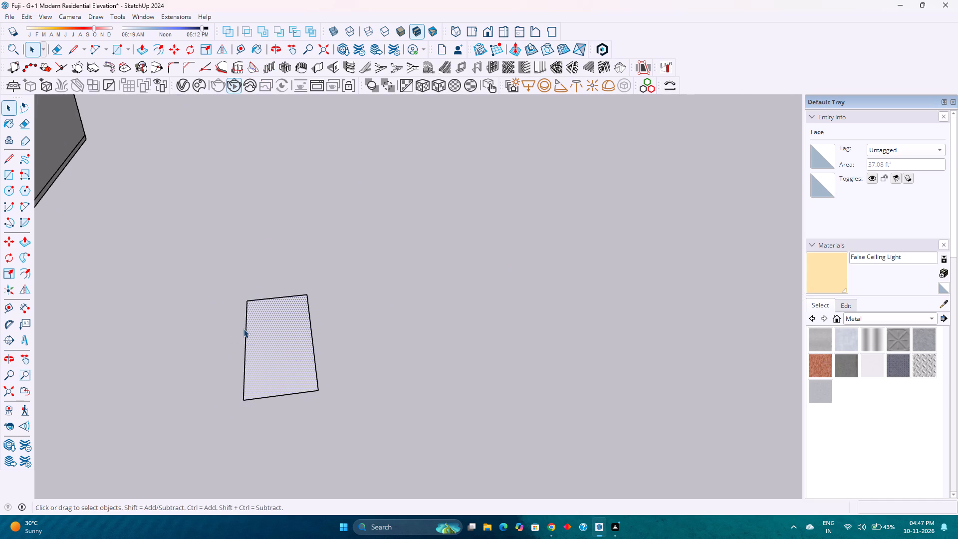
Set up a 1001bit spiral staircase as Type B with a 2" handrail guiding lines offset.
{"action": "left_click", "coordinate": [246, 326]}
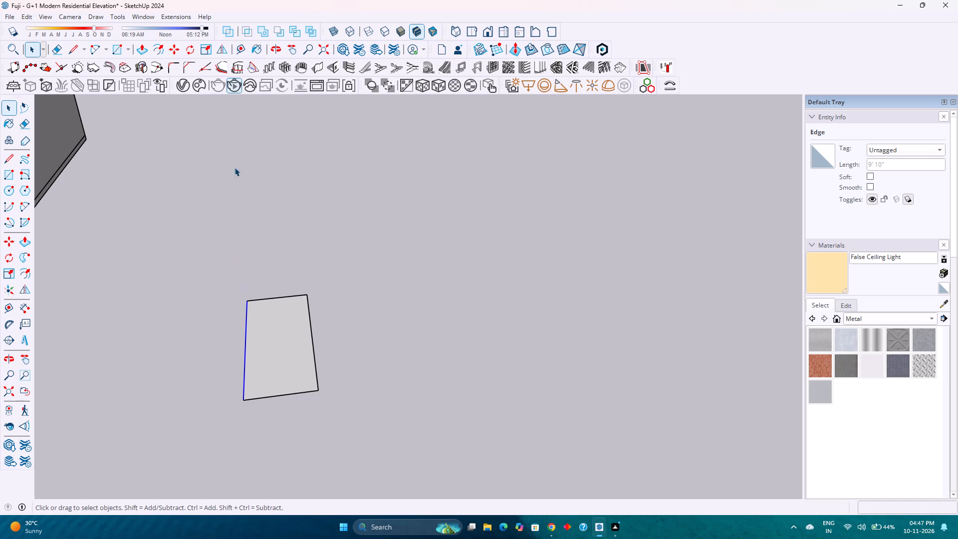
{"action": "left_click", "coordinate": [427, 71]}
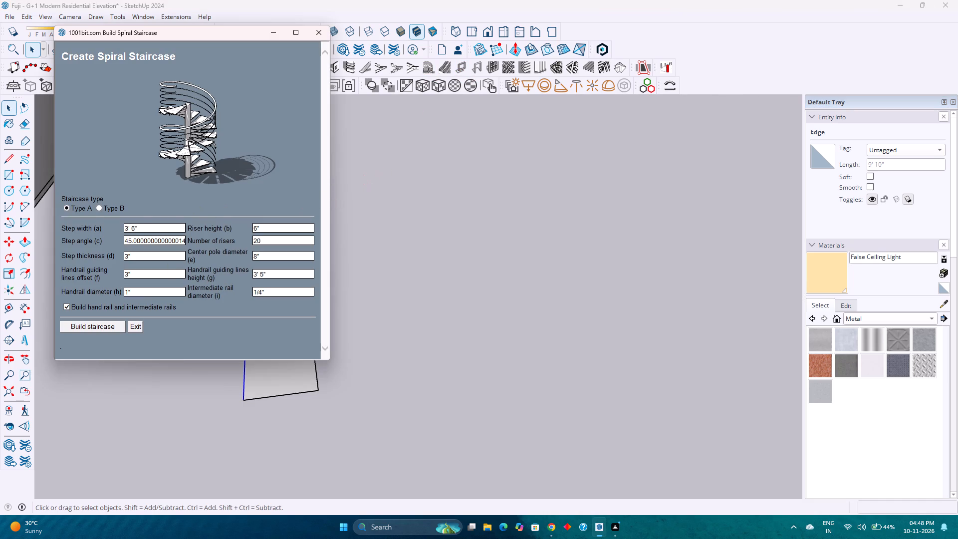
{"action": "left_click", "coordinate": [100, 210]}
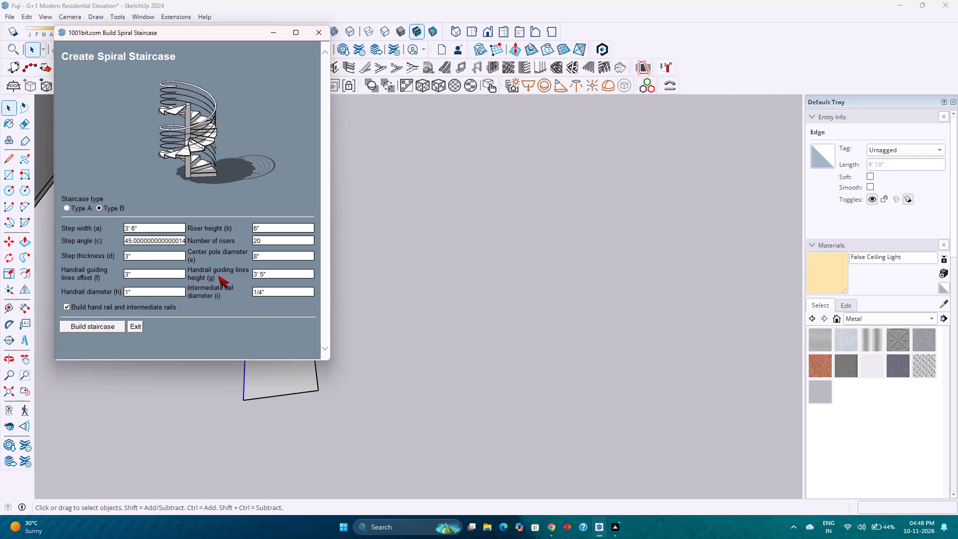
{"action": "left_click", "coordinate": [274, 267]}
{"action": "left_click", "coordinate": [275, 271]}
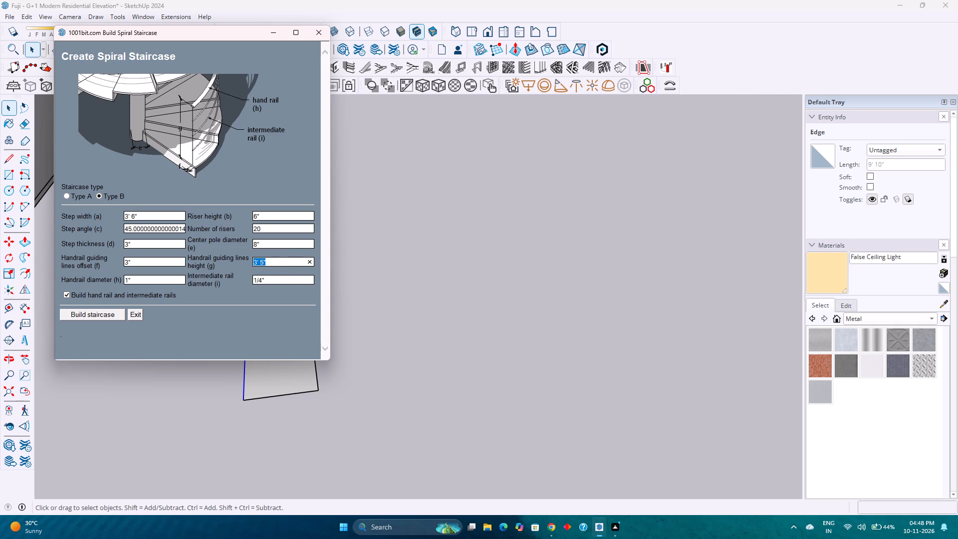
{"action": "left_click", "coordinate": [278, 276]}
{"action": "left_click", "coordinate": [161, 278]}
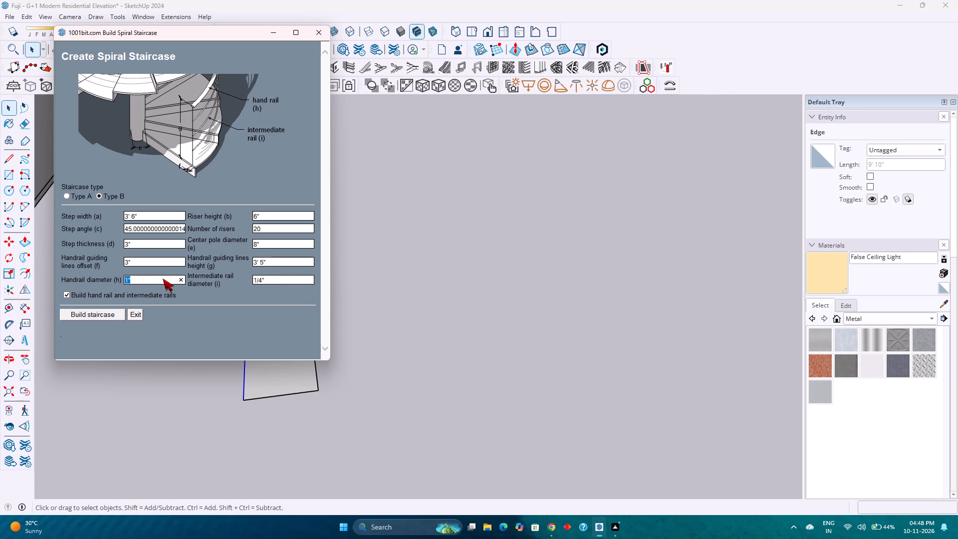
{"action": "left_click", "coordinate": [144, 264]}
{"action": "type", "text": "2\""}
{"action": "key", "text": "Return"}
Set the spiral staircase's step angle to 30 and keep the hand rail and intermediate rails enabled.
{"action": "left_click", "coordinate": [260, 244]}
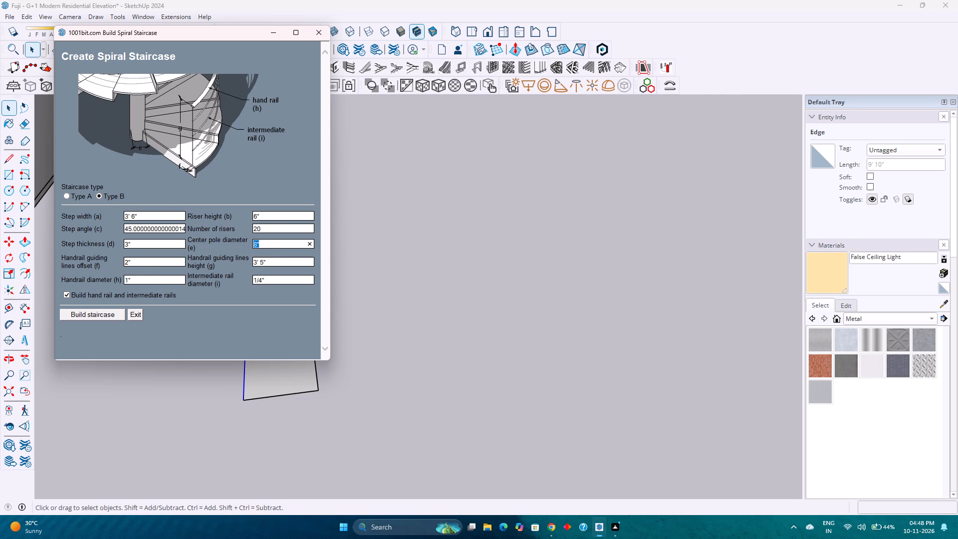
{"action": "left_click", "coordinate": [182, 229]}
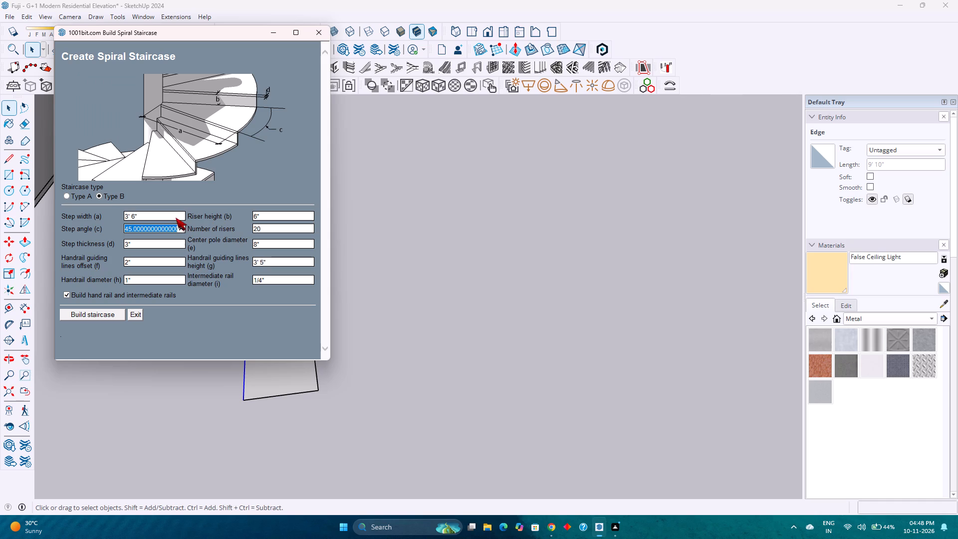
{"action": "type", "text": "30"}
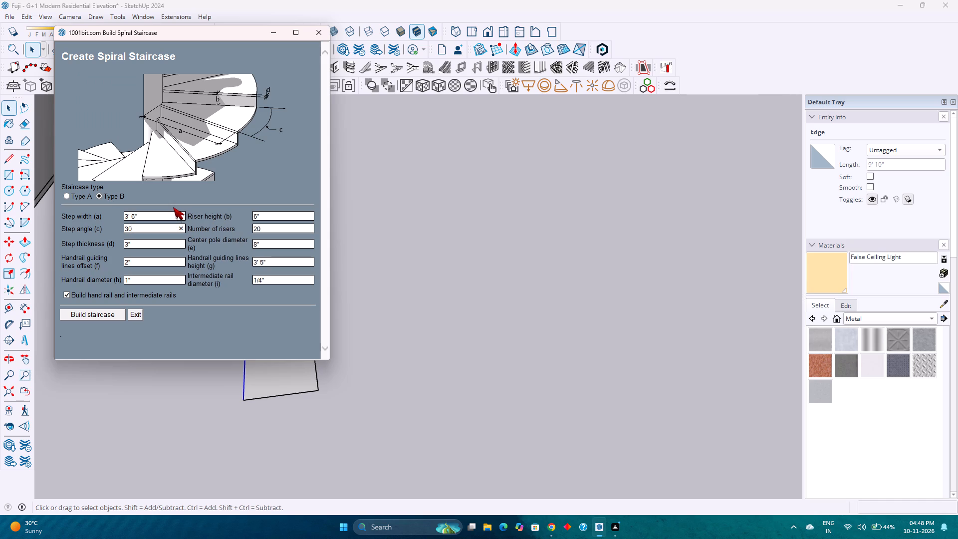
{"action": "key", "text": "Return"}
{"action": "left_click", "coordinate": [66, 294]}
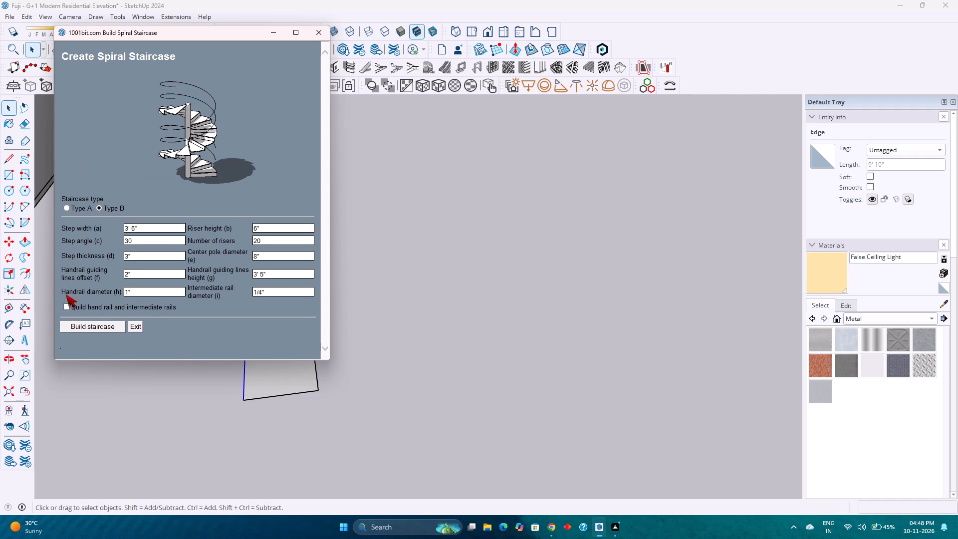
{"action": "left_click", "coordinate": [65, 305]}
{"action": "left_click", "coordinate": [65, 305]}
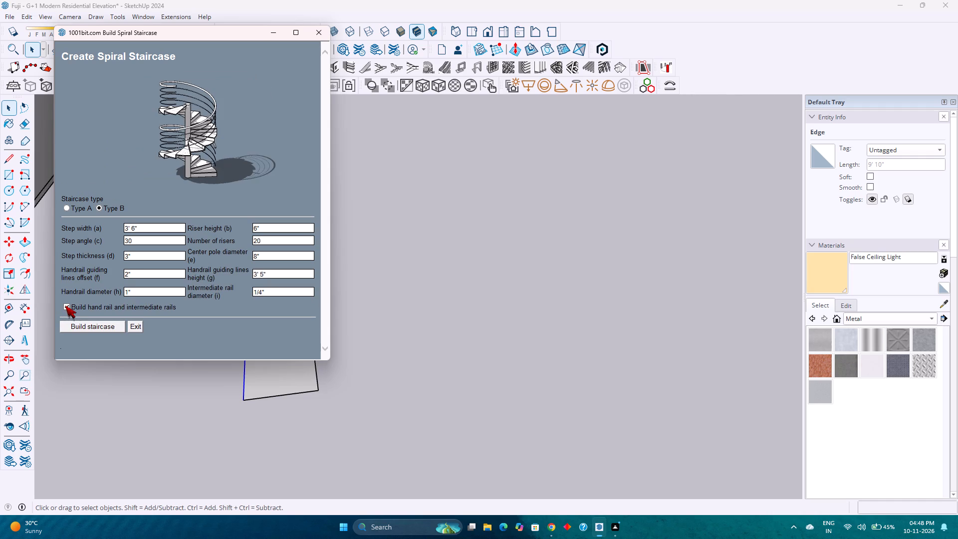
{"action": "left_click", "coordinate": [65, 305]}
{"action": "left_click", "coordinate": [68, 306]}
Build the spiral staircase with its center basepoint at the rectangle's corner, at the far end of the selected long edge.
{"action": "left_click", "coordinate": [100, 326]}
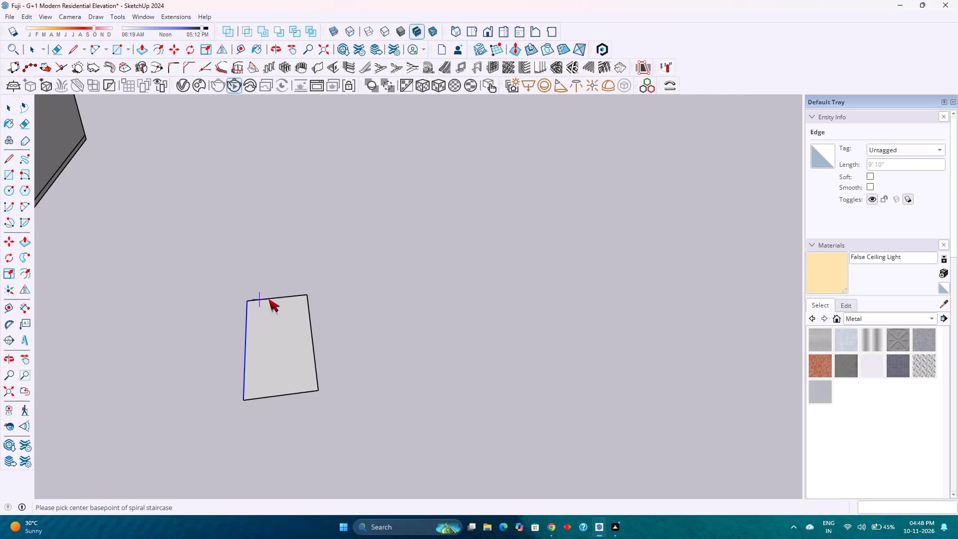
{"action": "scroll", "coordinate": [305, 299], "scroll_direction": "down", "scroll_amount": 10}
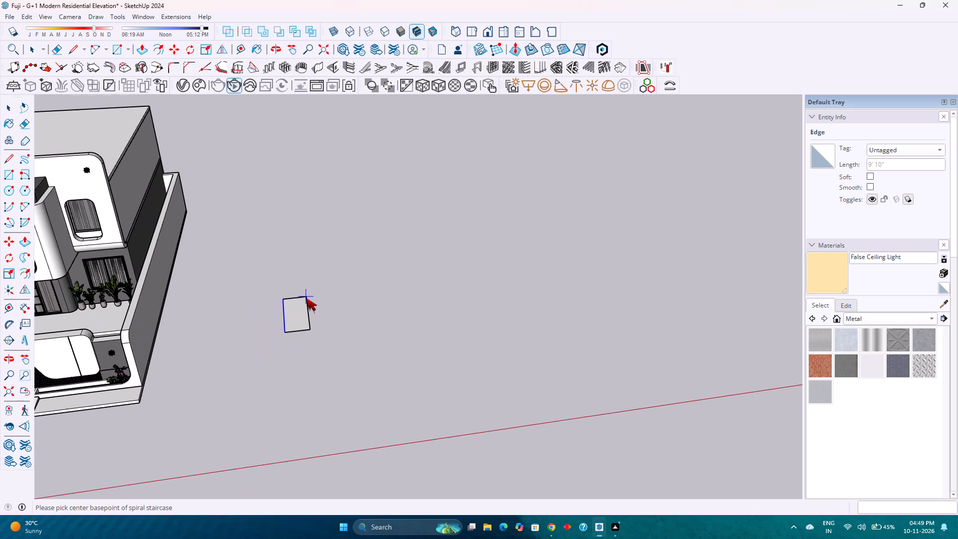
{"action": "scroll", "coordinate": [327, 311], "scroll_direction": "down", "scroll_amount": 1}
{"action": "left_click", "coordinate": [288, 299]}
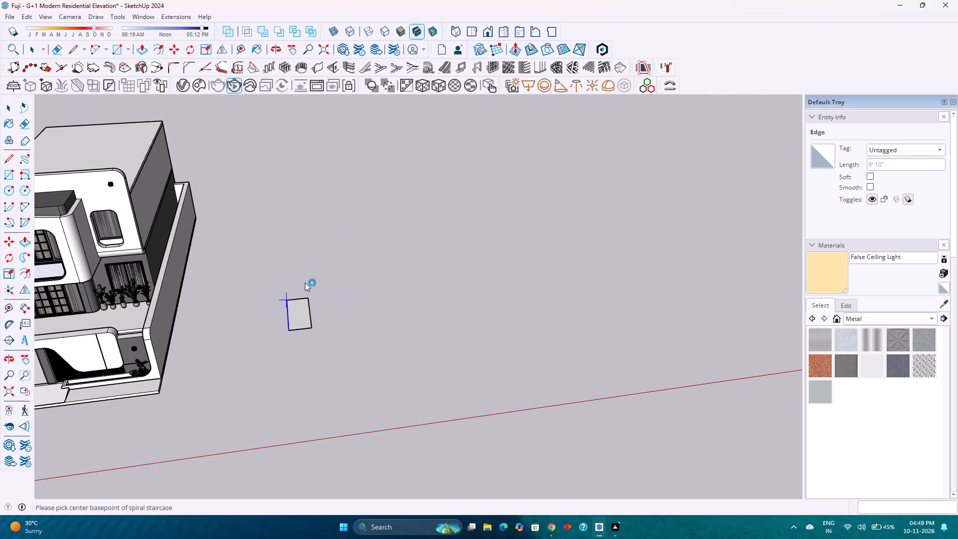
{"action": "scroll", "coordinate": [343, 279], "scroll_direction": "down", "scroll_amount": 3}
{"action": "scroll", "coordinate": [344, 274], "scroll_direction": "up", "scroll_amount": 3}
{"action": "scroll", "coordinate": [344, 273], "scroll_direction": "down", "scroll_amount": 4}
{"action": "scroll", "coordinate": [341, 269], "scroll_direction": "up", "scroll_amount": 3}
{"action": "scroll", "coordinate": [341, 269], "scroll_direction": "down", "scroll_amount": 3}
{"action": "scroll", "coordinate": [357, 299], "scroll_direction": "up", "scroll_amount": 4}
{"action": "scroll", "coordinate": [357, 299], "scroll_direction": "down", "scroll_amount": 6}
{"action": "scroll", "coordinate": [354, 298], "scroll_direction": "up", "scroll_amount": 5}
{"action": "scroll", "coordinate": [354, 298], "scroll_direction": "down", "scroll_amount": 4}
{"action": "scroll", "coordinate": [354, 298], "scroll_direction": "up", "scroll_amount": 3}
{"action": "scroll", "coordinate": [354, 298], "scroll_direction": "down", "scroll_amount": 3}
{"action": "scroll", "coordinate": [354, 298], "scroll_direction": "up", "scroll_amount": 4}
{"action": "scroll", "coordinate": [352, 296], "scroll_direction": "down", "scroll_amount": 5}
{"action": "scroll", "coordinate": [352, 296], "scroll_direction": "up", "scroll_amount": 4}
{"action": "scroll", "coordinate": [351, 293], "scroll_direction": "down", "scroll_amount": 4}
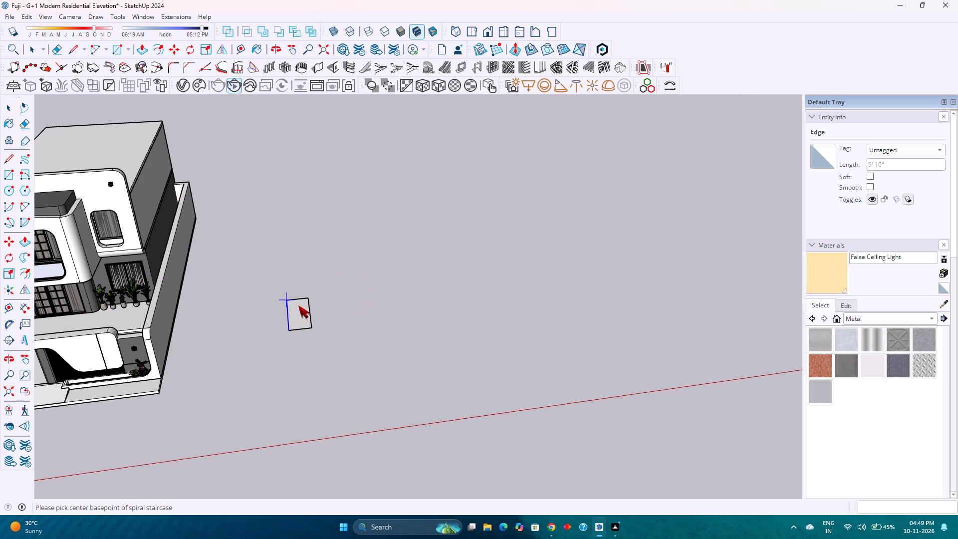
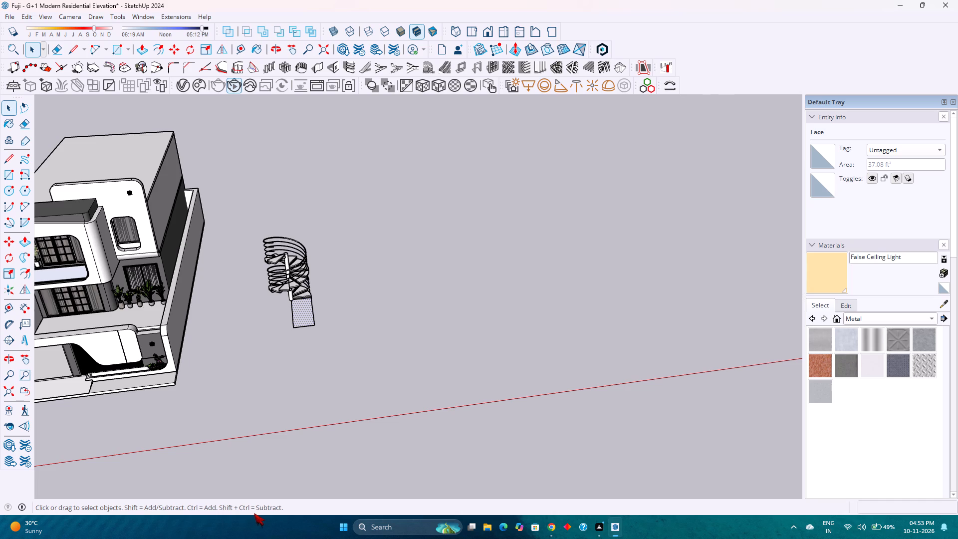
Examine the generated spiral staircase's treads, centre pole and handrails from the bottom step up and from several sides.
{"action": "left_click", "coordinate": [331, 348]}
{"action": "scroll", "coordinate": [239, 253], "scroll_direction": "up", "scroll_amount": 1}
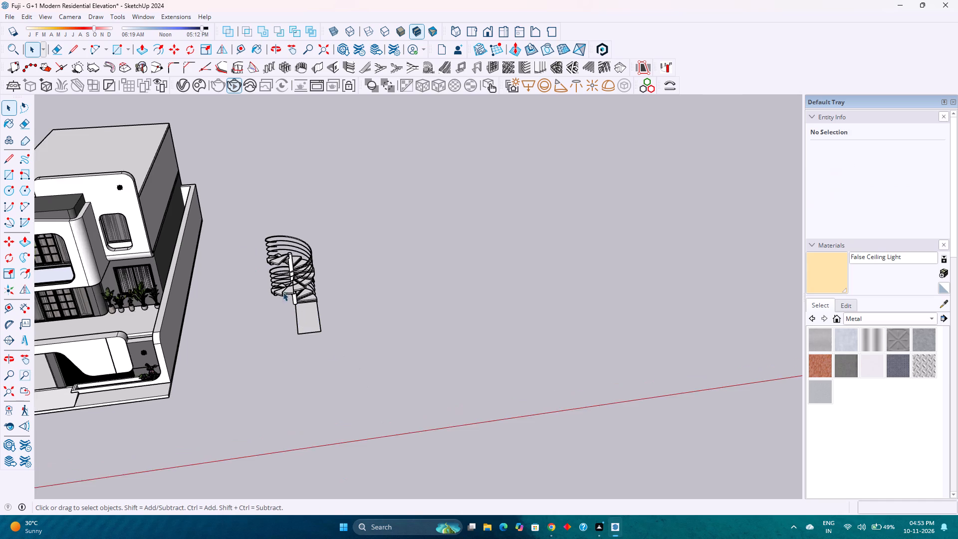
{"action": "scroll", "coordinate": [285, 292], "scroll_direction": "up", "scroll_amount": 1}
{"action": "scroll", "coordinate": [286, 292], "scroll_direction": "down", "scroll_amount": 4}
{"action": "scroll", "coordinate": [286, 292], "scroll_direction": "up", "scroll_amount": 4}
{"action": "scroll", "coordinate": [286, 292], "scroll_direction": "down", "scroll_amount": 4}
{"action": "scroll", "coordinate": [286, 293], "scroll_direction": "up", "scroll_amount": 4}
{"action": "middle_click_drag", "start_coordinate": [326, 347], "coordinate": [171, 302]}
{"action": "middle_click", "coordinate": [168, 299]}
{"action": "scroll", "coordinate": [330, 295], "scroll_direction": "up", "scroll_amount": 1}
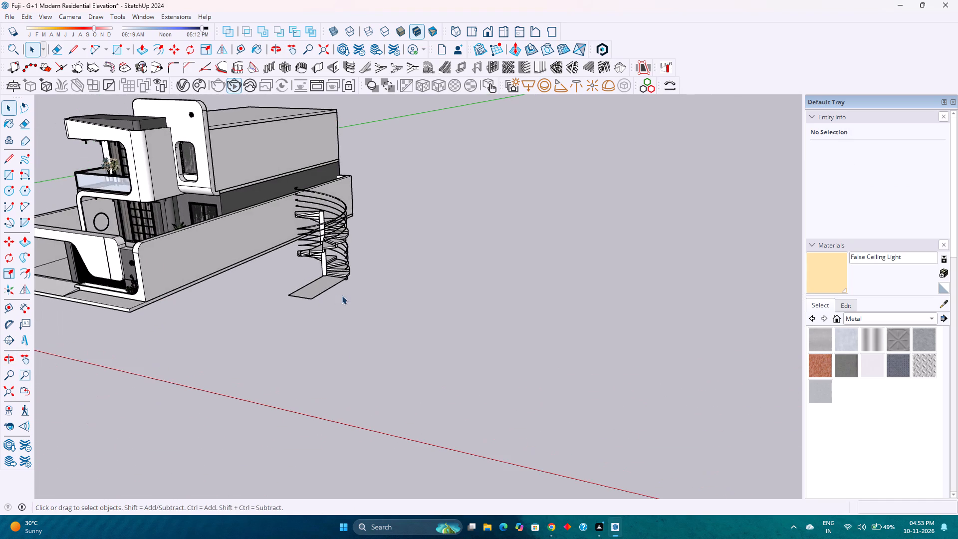
{"action": "scroll", "coordinate": [350, 265], "scroll_direction": "up", "scroll_amount": 15}
{"action": "middle_click_drag", "start_coordinate": [313, 310], "coordinate": [182, 246]}
{"action": "middle_click", "coordinate": [182, 246]}
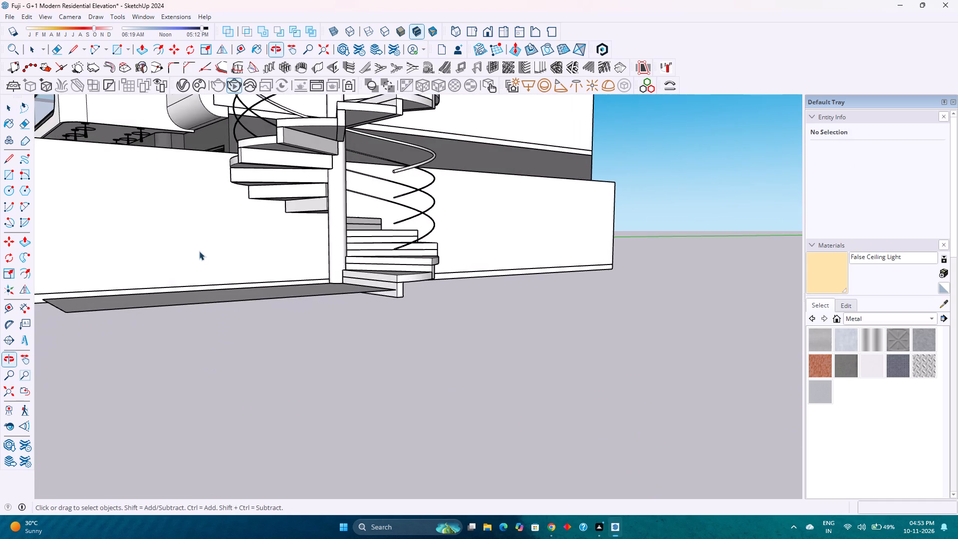
{"action": "scroll", "coordinate": [346, 253], "scroll_direction": "up", "scroll_amount": 2}
{"action": "scroll", "coordinate": [401, 270], "scroll_direction": "up", "scroll_amount": 1}
{"action": "middle_click_drag", "start_coordinate": [401, 270], "coordinate": [280, 212]}
{"action": "middle_click_drag", "start_coordinate": [295, 205], "coordinate": [524, 321]}
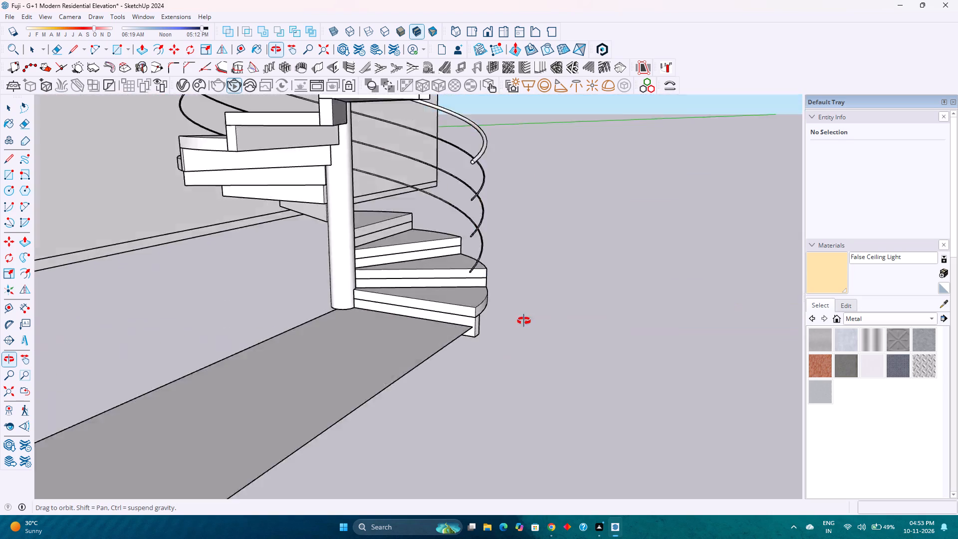
{"action": "middle_click_drag", "start_coordinate": [524, 321], "coordinate": [237, 319]}
{"action": "middle_click", "coordinate": [237, 319]}
{"action": "scroll", "coordinate": [237, 316], "scroll_direction": "up", "scroll_amount": 1}
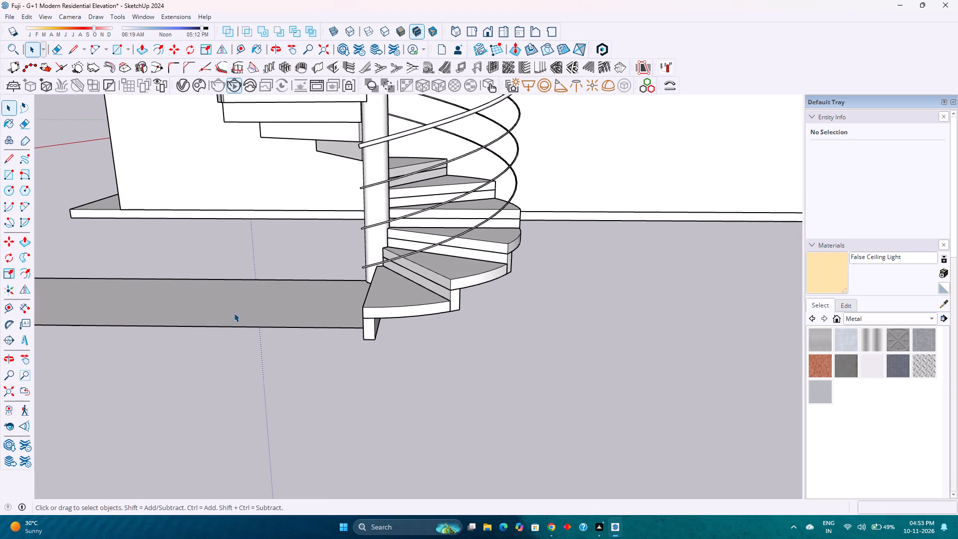
{"action": "scroll", "coordinate": [484, 270], "scroll_direction": "up", "scroll_amount": 4}
{"action": "middle_click_drag", "start_coordinate": [489, 269], "coordinate": [428, 278]}
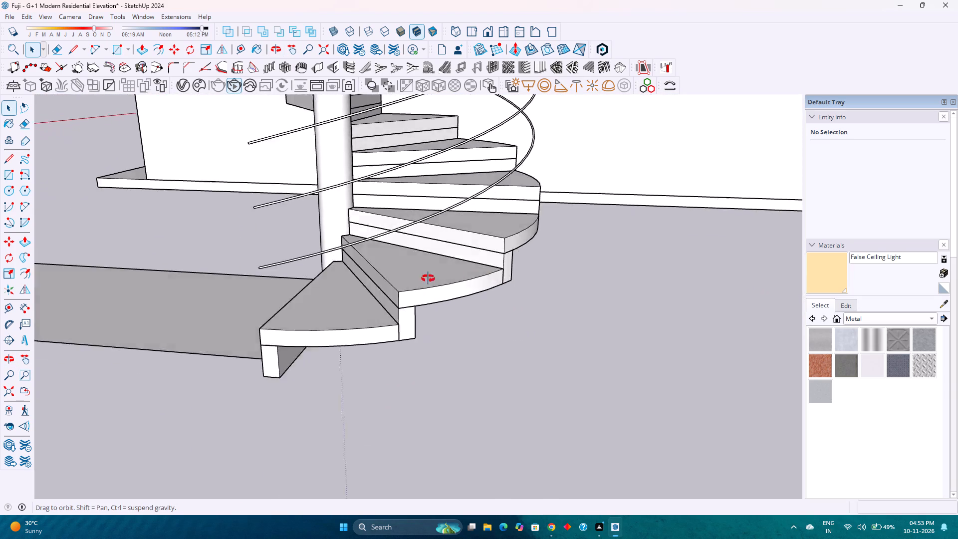
{"action": "middle_click_drag", "start_coordinate": [428, 278], "coordinate": [620, 292]}
{"action": "scroll", "coordinate": [608, 288], "scroll_direction": "down", "scroll_amount": 2}
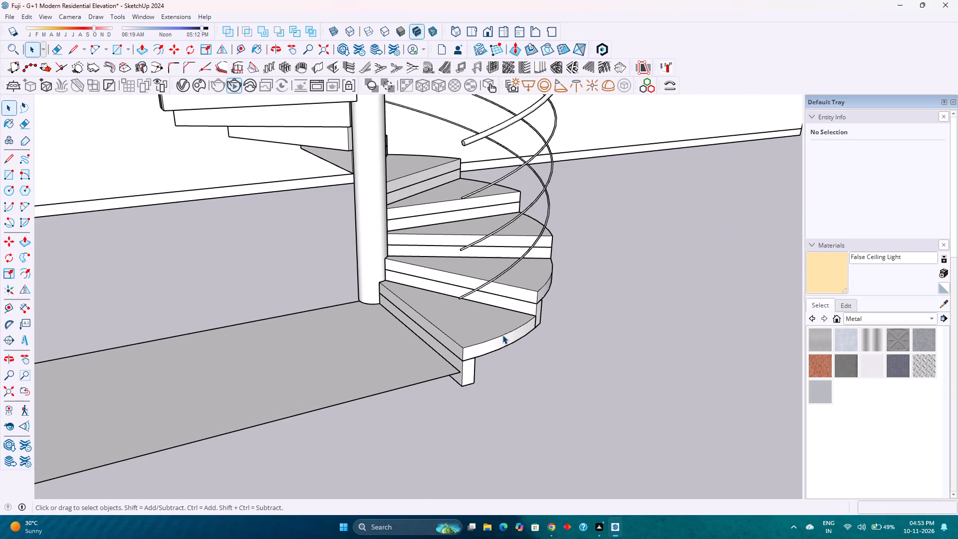
{"action": "scroll", "coordinate": [504, 335], "scroll_direction": "down", "scroll_amount": 6}
{"action": "middle_click_drag", "start_coordinate": [511, 285], "coordinate": [542, 363], "text": "shift"}
{"action": "middle_click_drag", "start_coordinate": [540, 366], "coordinate": [534, 365]}
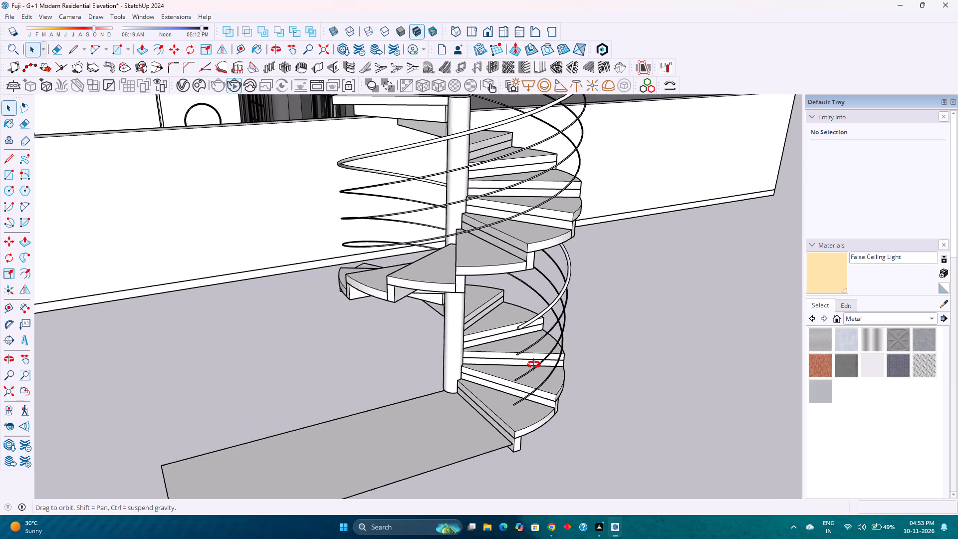
{"action": "middle_click_drag", "start_coordinate": [534, 365], "coordinate": [329, 387]}
{"action": "scroll", "coordinate": [354, 358], "scroll_direction": "down", "scroll_amount": 2}
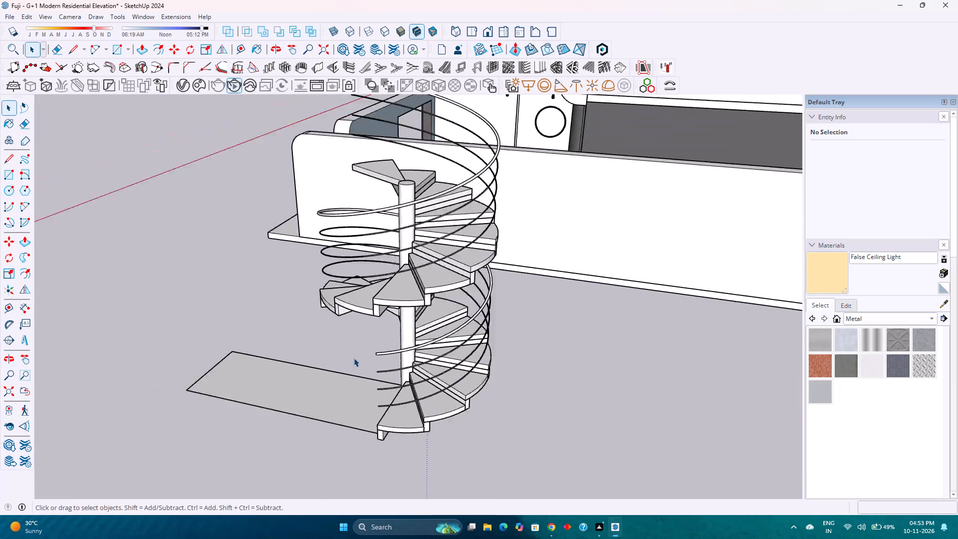
{"action": "scroll", "coordinate": [354, 358], "scroll_direction": "down", "scroll_amount": 6}
{"action": "middle_click_drag", "start_coordinate": [317, 335], "coordinate": [366, 243]}
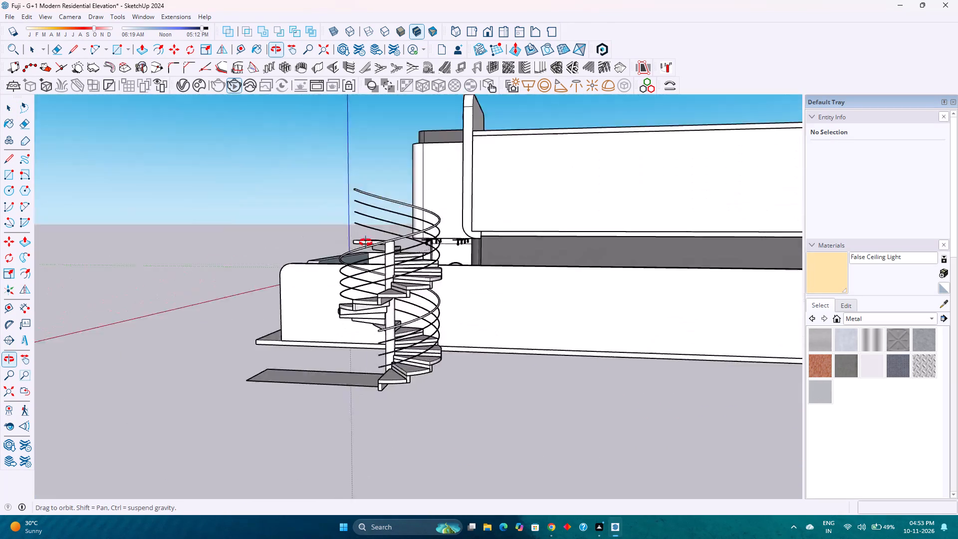
{"action": "middle_click_drag", "start_coordinate": [366, 243], "coordinate": [892, 286]}
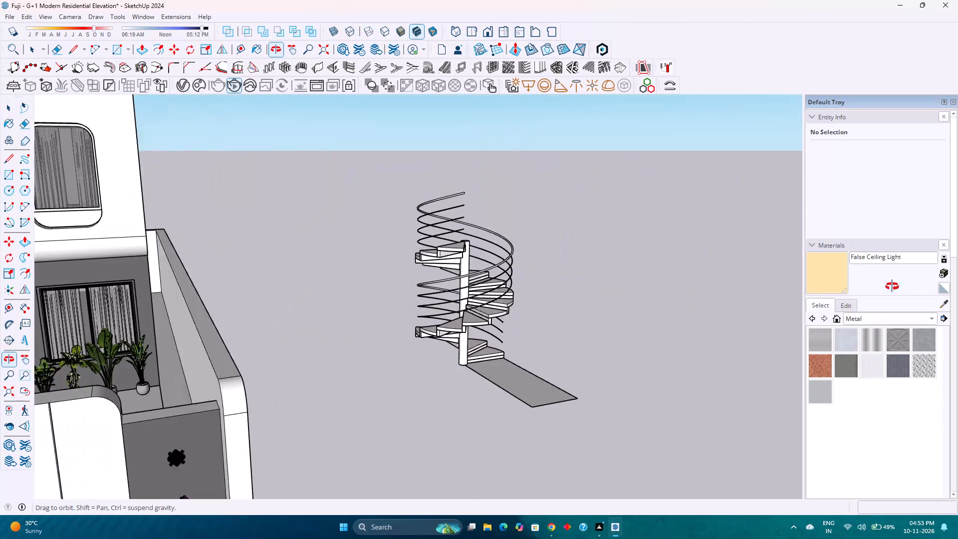
{"action": "middle_click_drag", "start_coordinate": [892, 286], "coordinate": [242, 388]}
Reverse the blue back-facing inner face of the front compound wall inside its nested group, and exit the group.
{"action": "scroll", "coordinate": [426, 156], "scroll_direction": "up", "scroll_amount": 3}
{"action": "double_click", "coordinate": [440, 164]}
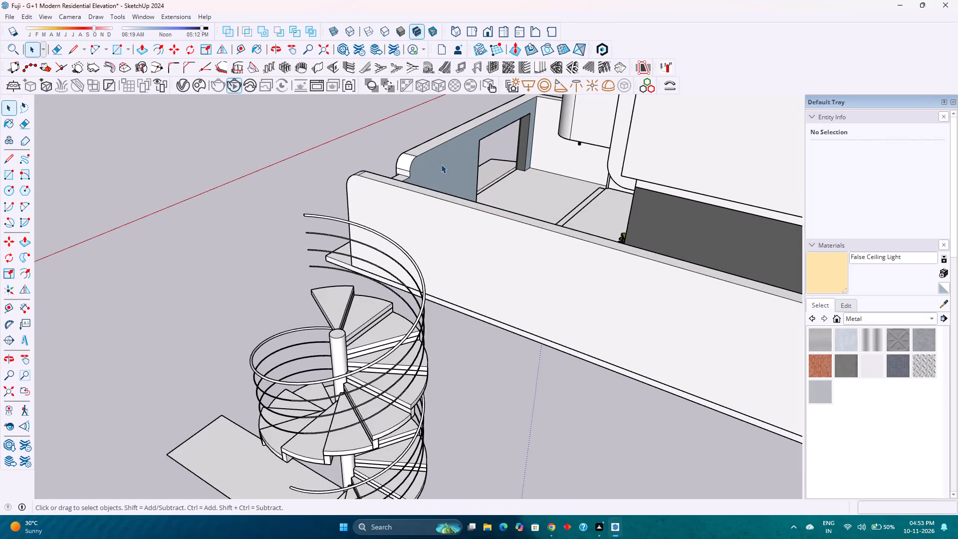
{"action": "scroll", "coordinate": [441, 164], "scroll_direction": "up", "scroll_amount": 4}
{"action": "double_click", "coordinate": [441, 164]}
{"action": "scroll", "coordinate": [441, 166], "scroll_direction": "up", "scroll_amount": 3}
{"action": "left_click", "coordinate": [440, 166]}
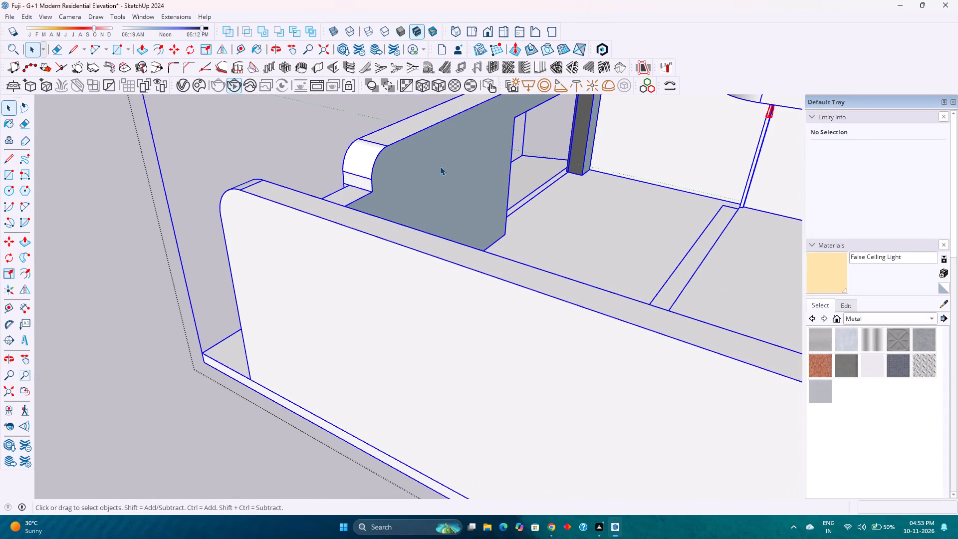
{"action": "double_click", "coordinate": [440, 166]}
{"action": "left_click", "coordinate": [444, 208]}
{"action": "left_click", "coordinate": [442, 200]}
{"action": "double_click", "coordinate": [432, 180]}
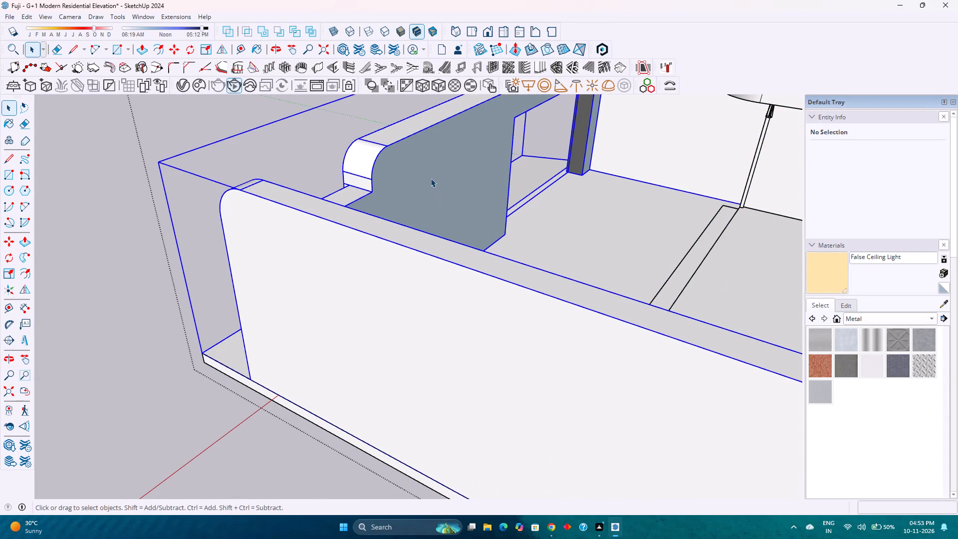
{"action": "scroll", "coordinate": [429, 176], "scroll_direction": "up", "scroll_amount": 3}
{"action": "left_click", "coordinate": [429, 176]}
{"action": "right_click", "coordinate": [429, 176]}
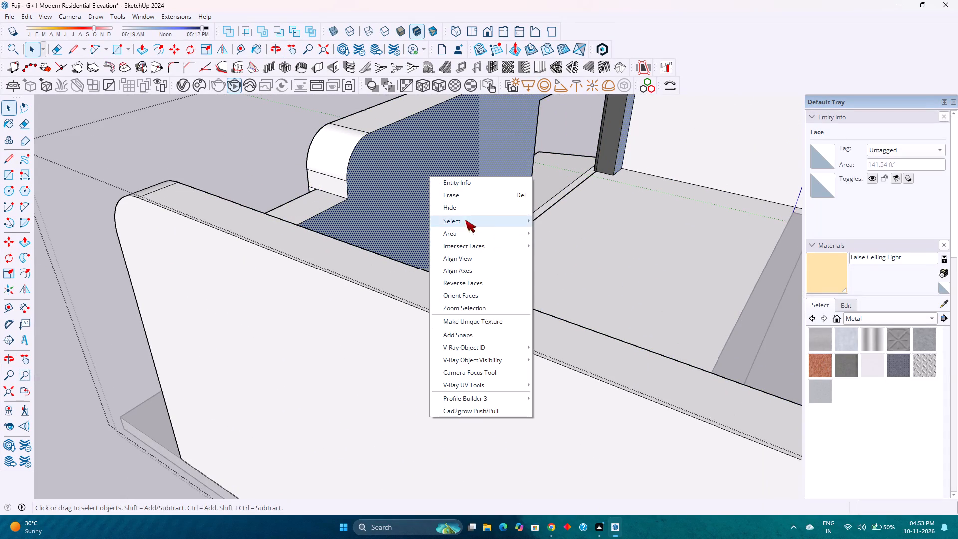
{"action": "left_click", "coordinate": [455, 286]}
{"action": "scroll", "coordinate": [395, 277], "scroll_direction": "down", "scroll_amount": 8}
{"action": "middle_click_drag", "start_coordinate": [129, 312], "coordinate": [429, 327]}
{"action": "middle_click_drag", "start_coordinate": [436, 326], "coordinate": [443, 325]}
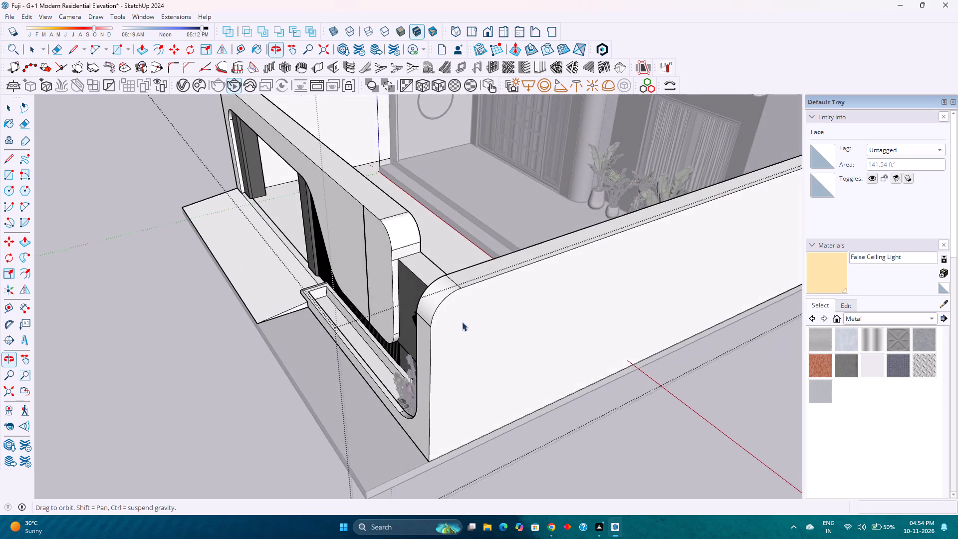
{"action": "scroll", "coordinate": [468, 318], "scroll_direction": "down", "scroll_amount": 12}
{"action": "left_click", "coordinate": [187, 395]}
{"action": "scroll", "coordinate": [206, 391], "scroll_direction": "down", "scroll_amount": 3}
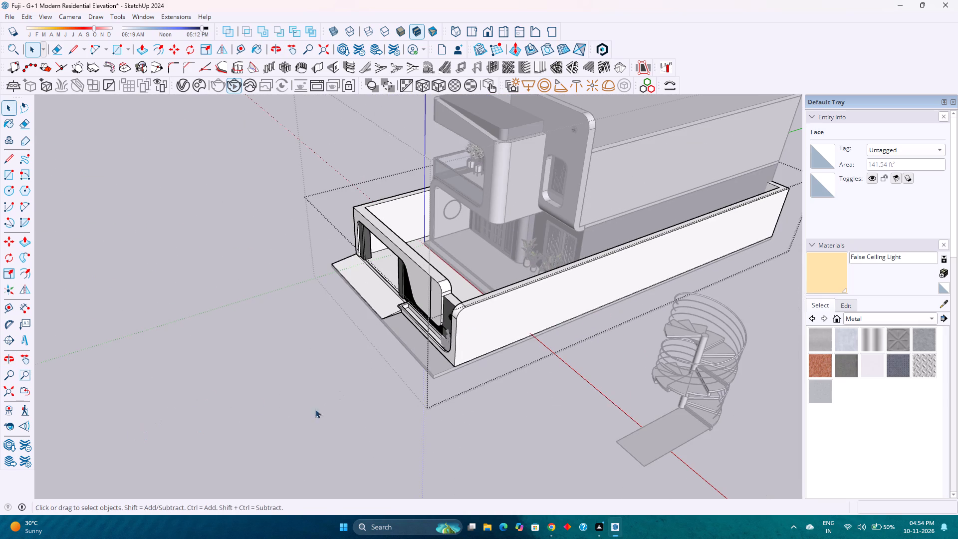
{"action": "left_click", "coordinate": [478, 416]}
{"action": "left_click", "coordinate": [475, 411]}
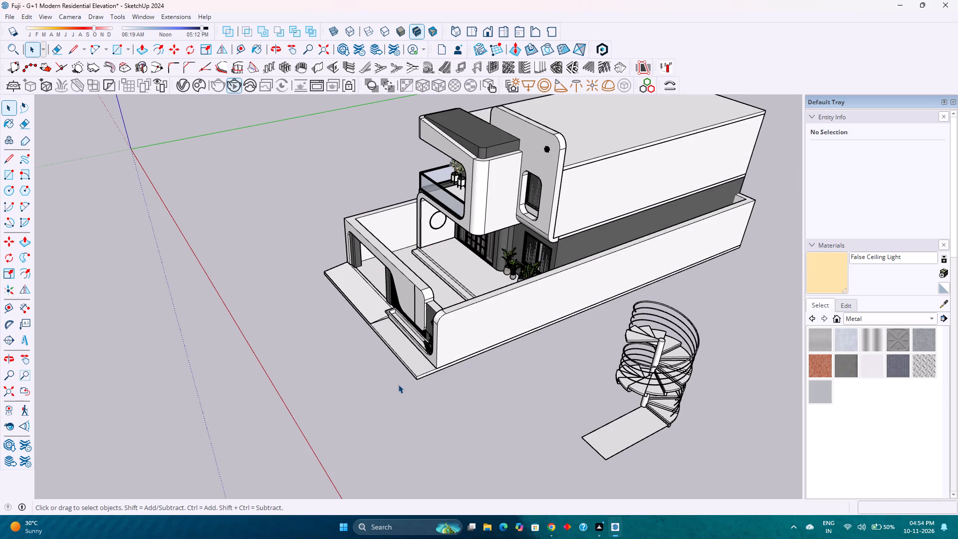
Delete the spiral staircase group standing beside the house.
{"action": "scroll", "coordinate": [447, 431], "scroll_direction": "down", "scroll_amount": 4}
{"action": "scroll", "coordinate": [506, 423], "scroll_direction": "up", "scroll_amount": 2}
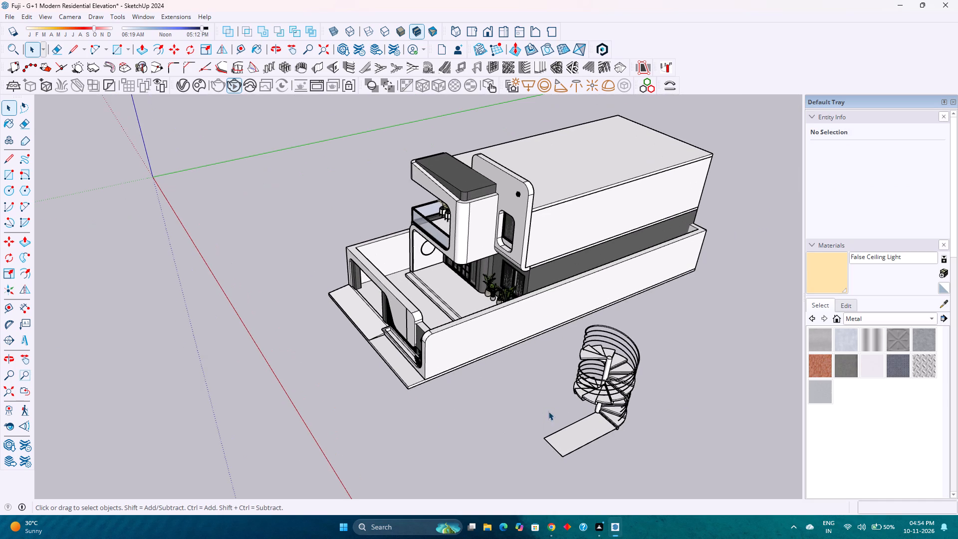
{"action": "scroll", "coordinate": [611, 418], "scroll_direction": "up", "scroll_amount": 2}
{"action": "left_click", "coordinate": [604, 395]}
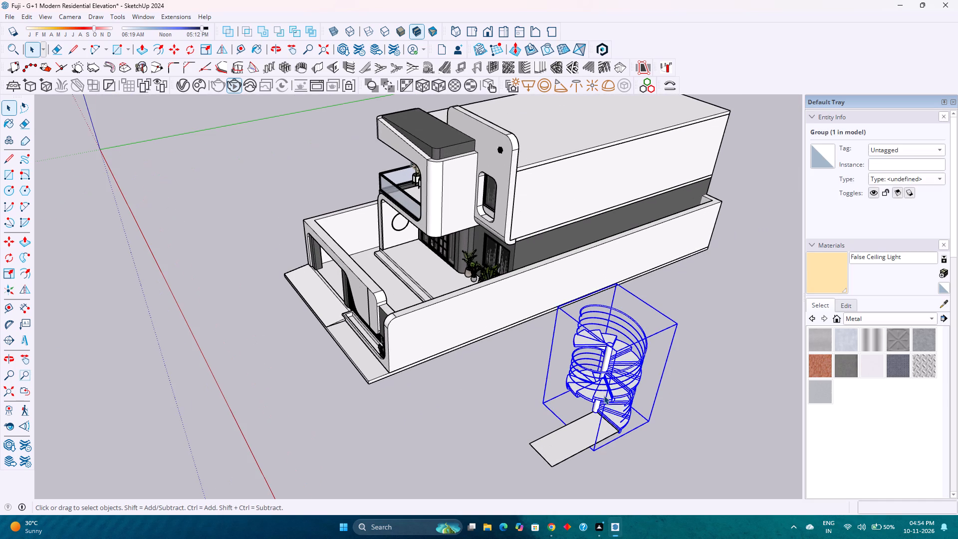
{"action": "key", "text": "Delete"}
{"action": "scroll", "coordinate": [574, 439], "scroll_direction": "up", "scroll_amount": 3}
{"action": "scroll", "coordinate": [574, 439], "scroll_direction": "down", "scroll_amount": 1}
{"action": "scroll", "coordinate": [571, 437], "scroll_direction": "up", "scroll_amount": 4}
{"action": "scroll", "coordinate": [568, 429], "scroll_direction": "down", "scroll_amount": 3}
{"action": "scroll", "coordinate": [569, 430], "scroll_direction": "up", "scroll_amount": 3}
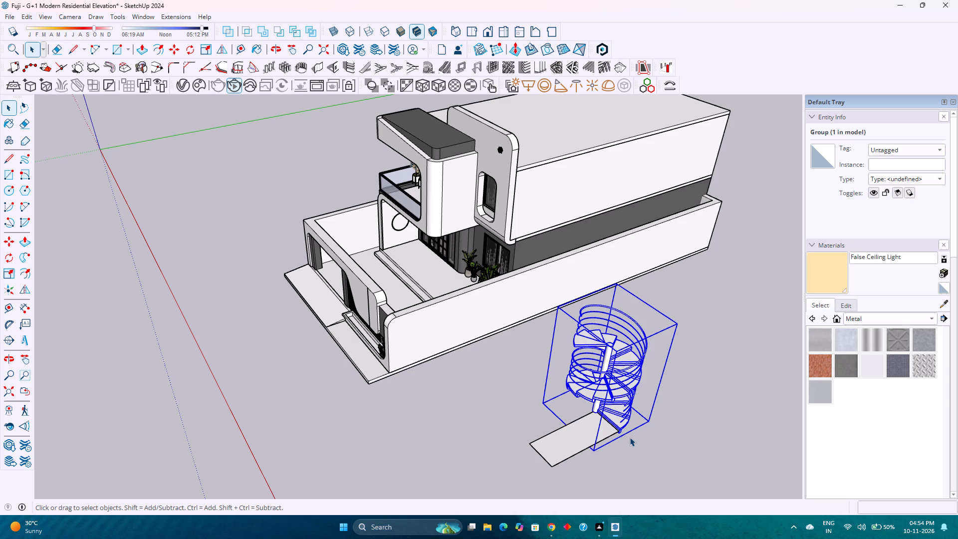
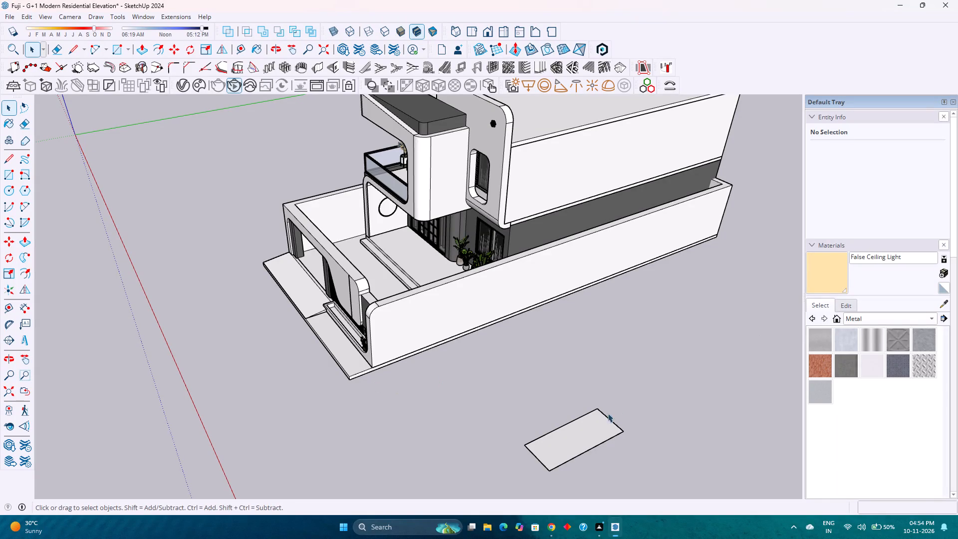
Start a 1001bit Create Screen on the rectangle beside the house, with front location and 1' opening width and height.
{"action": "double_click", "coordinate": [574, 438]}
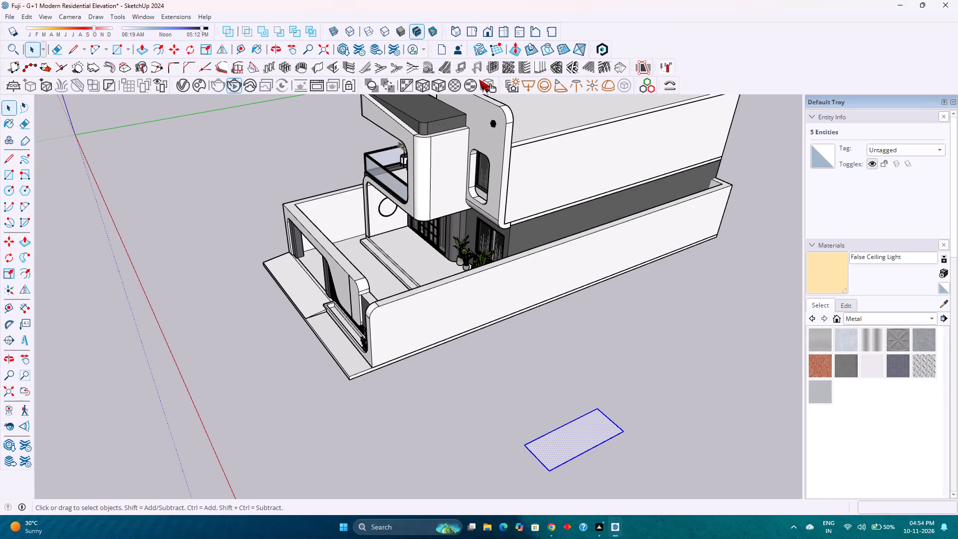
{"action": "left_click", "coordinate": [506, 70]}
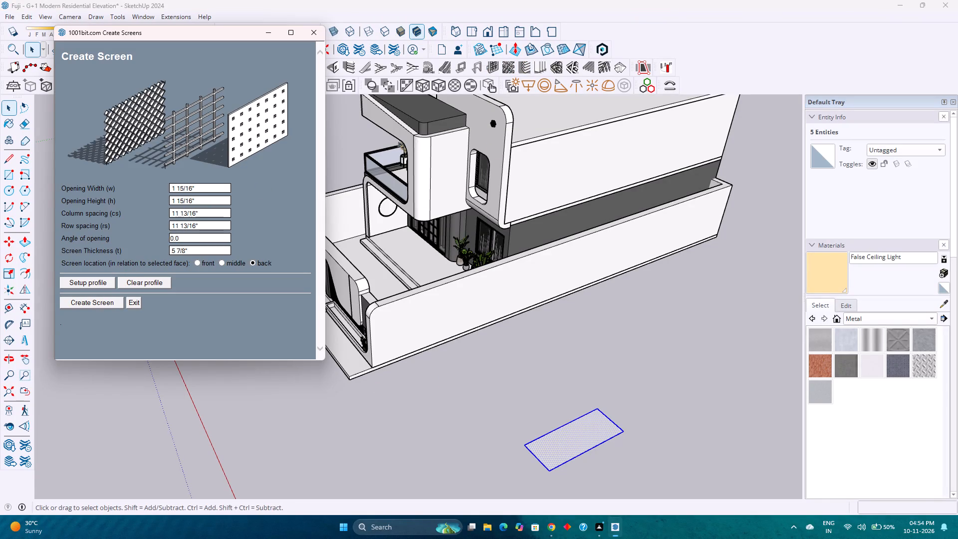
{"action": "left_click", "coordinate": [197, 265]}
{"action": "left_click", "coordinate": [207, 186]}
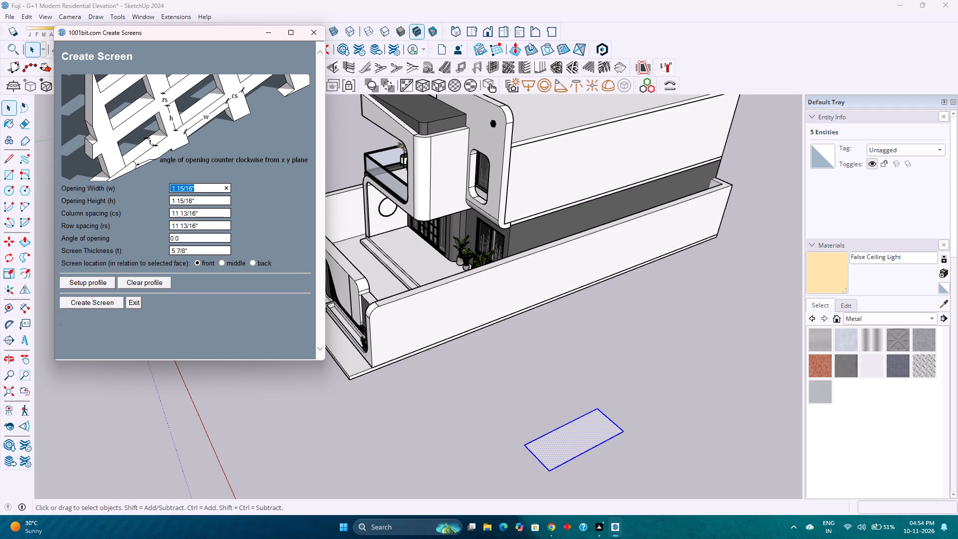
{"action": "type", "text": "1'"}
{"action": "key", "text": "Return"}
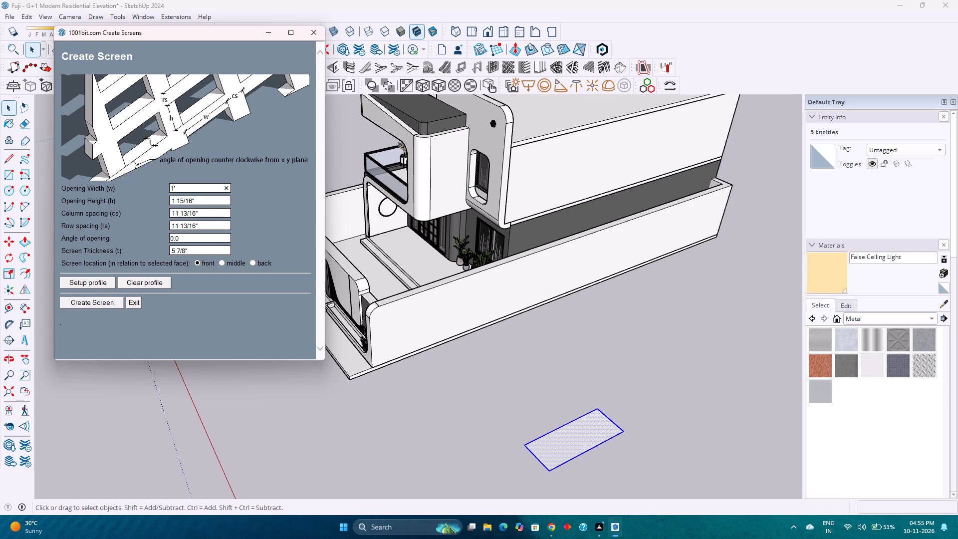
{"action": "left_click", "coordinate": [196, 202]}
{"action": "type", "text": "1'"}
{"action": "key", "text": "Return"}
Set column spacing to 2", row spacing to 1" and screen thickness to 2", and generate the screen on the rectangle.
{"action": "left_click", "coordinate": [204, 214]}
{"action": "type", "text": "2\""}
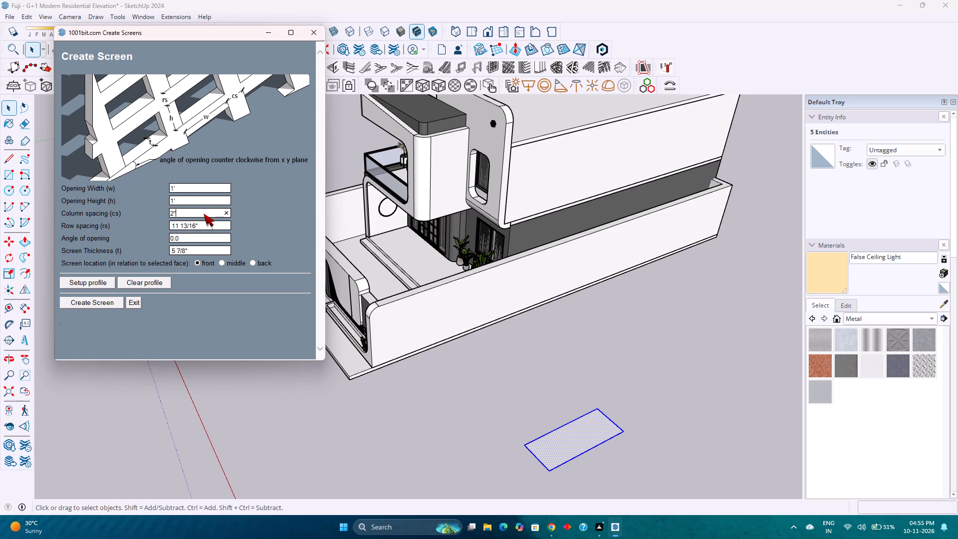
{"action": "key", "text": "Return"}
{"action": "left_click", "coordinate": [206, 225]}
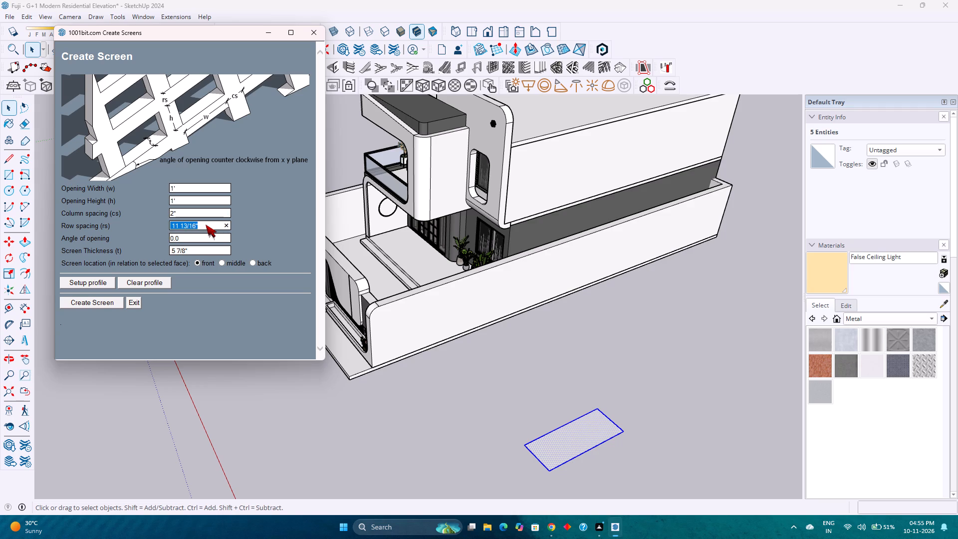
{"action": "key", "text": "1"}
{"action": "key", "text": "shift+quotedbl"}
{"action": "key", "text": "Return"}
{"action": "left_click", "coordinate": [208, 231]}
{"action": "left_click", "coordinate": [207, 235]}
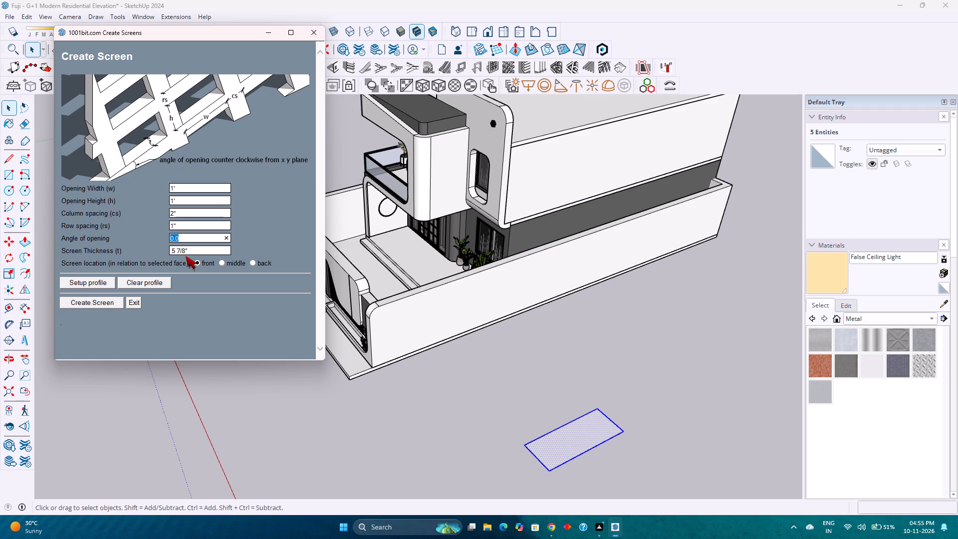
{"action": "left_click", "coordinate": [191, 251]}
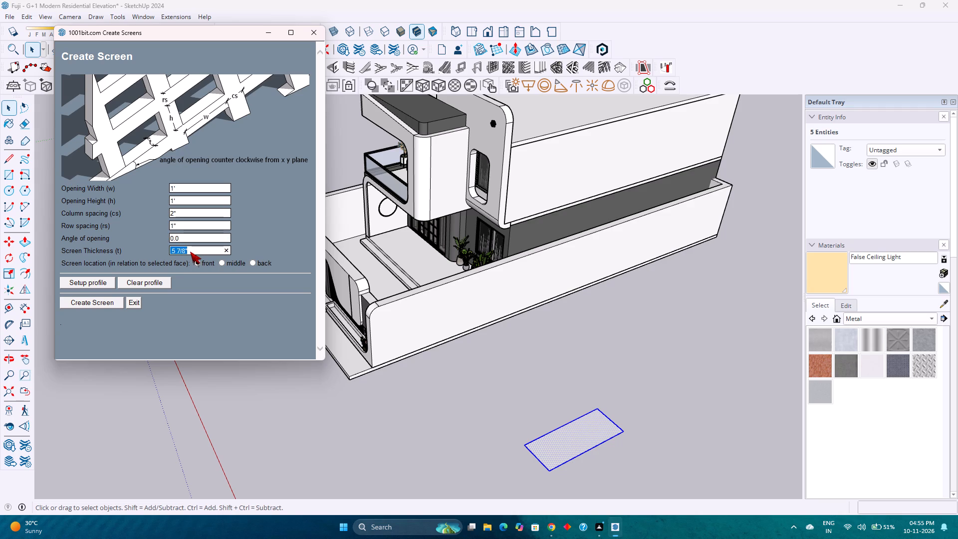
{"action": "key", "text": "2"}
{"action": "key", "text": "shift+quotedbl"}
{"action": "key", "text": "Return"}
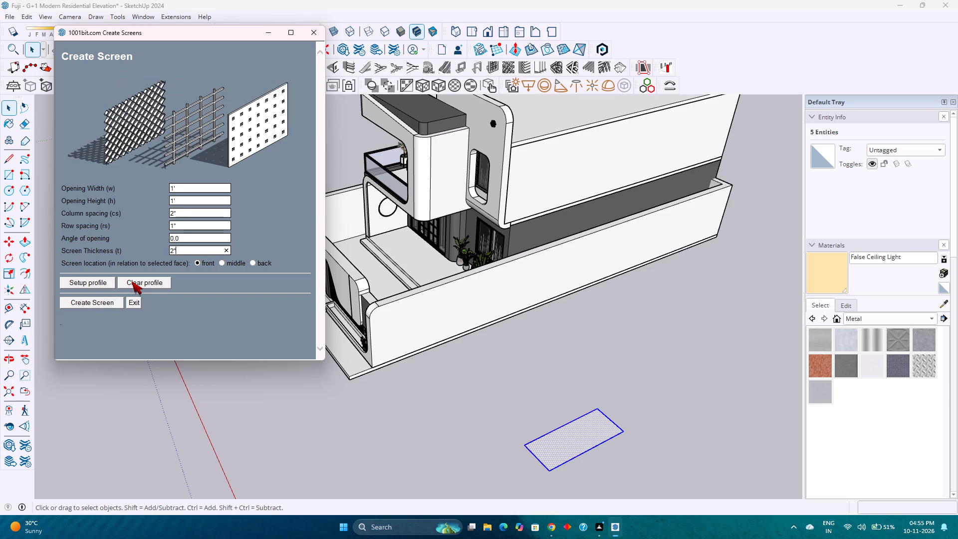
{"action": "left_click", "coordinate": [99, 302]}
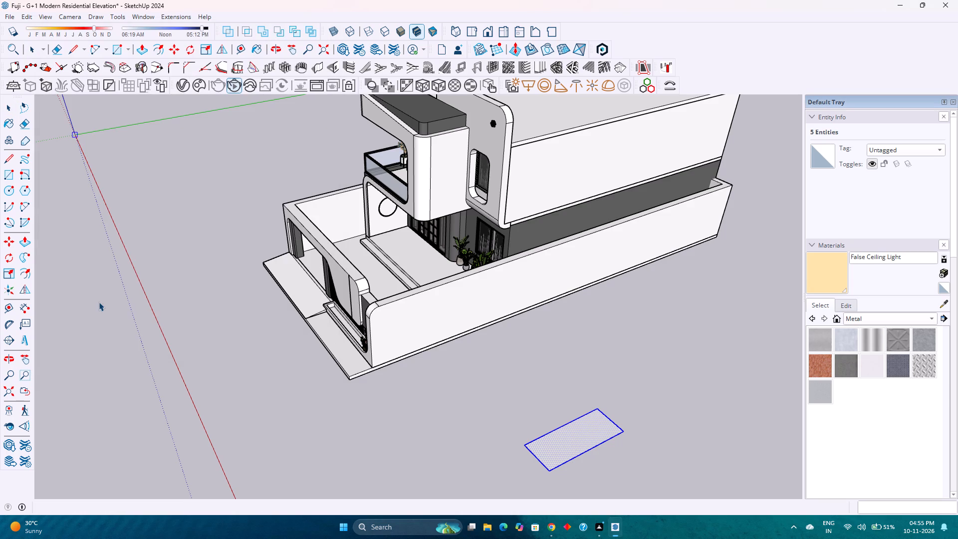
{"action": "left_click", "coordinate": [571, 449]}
Examine the generated lattice screen's crossing bars and openings up close and from several angles.
{"action": "scroll", "coordinate": [600, 400], "scroll_direction": "down", "scroll_amount": 3}
{"action": "scroll", "coordinate": [599, 412], "scroll_direction": "up", "scroll_amount": 3}
{"action": "scroll", "coordinate": [599, 412], "scroll_direction": "down", "scroll_amount": 3}
{"action": "scroll", "coordinate": [599, 412], "scroll_direction": "up", "scroll_amount": 3}
{"action": "scroll", "coordinate": [599, 412], "scroll_direction": "down", "scroll_amount": 3}
{"action": "scroll", "coordinate": [599, 413], "scroll_direction": "up", "scroll_amount": 5}
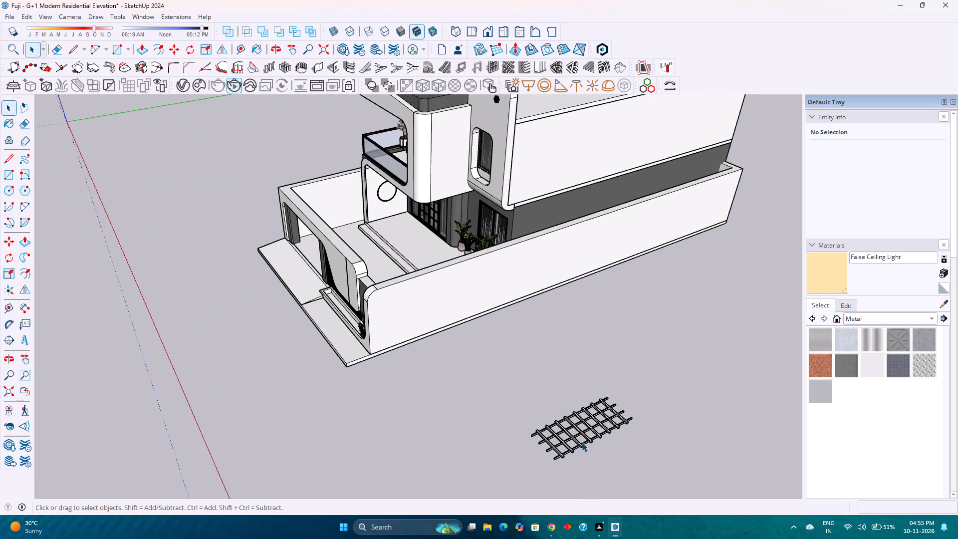
{"action": "scroll", "coordinate": [582, 443], "scroll_direction": "up", "scroll_amount": 20}
{"action": "middle_click_drag", "start_coordinate": [568, 448], "coordinate": [517, 418]}
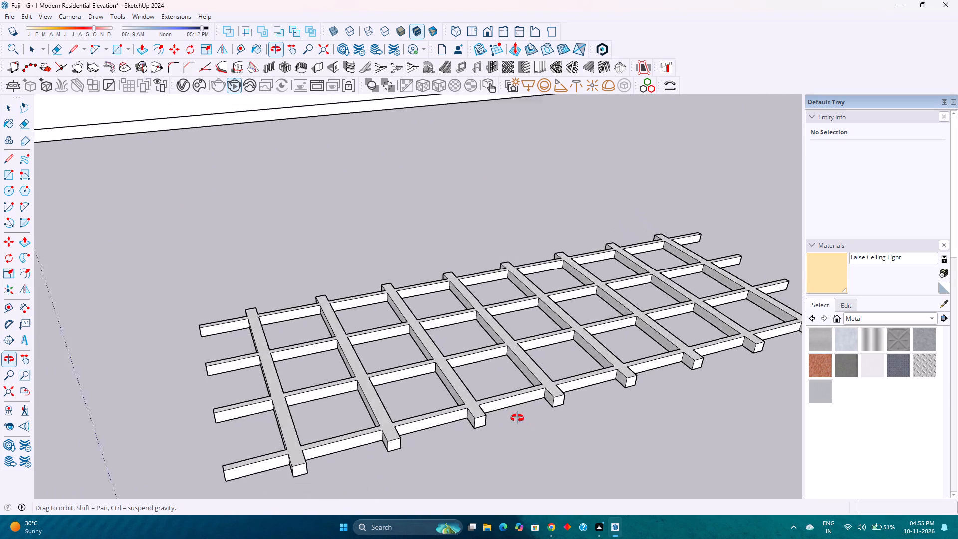
{"action": "middle_click_drag", "start_coordinate": [517, 418], "coordinate": [520, 320]}
{"action": "middle_click", "coordinate": [523, 319]}
{"action": "middle_click", "coordinate": [524, 318]}
{"action": "scroll", "coordinate": [528, 318], "scroll_direction": "down", "scroll_amount": 5}
{"action": "middle_click_drag", "start_coordinate": [528, 318], "coordinate": [588, 397]}
{"action": "middle_click", "coordinate": [589, 398]}
{"action": "scroll", "coordinate": [590, 399], "scroll_direction": "down", "scroll_amount": 5}
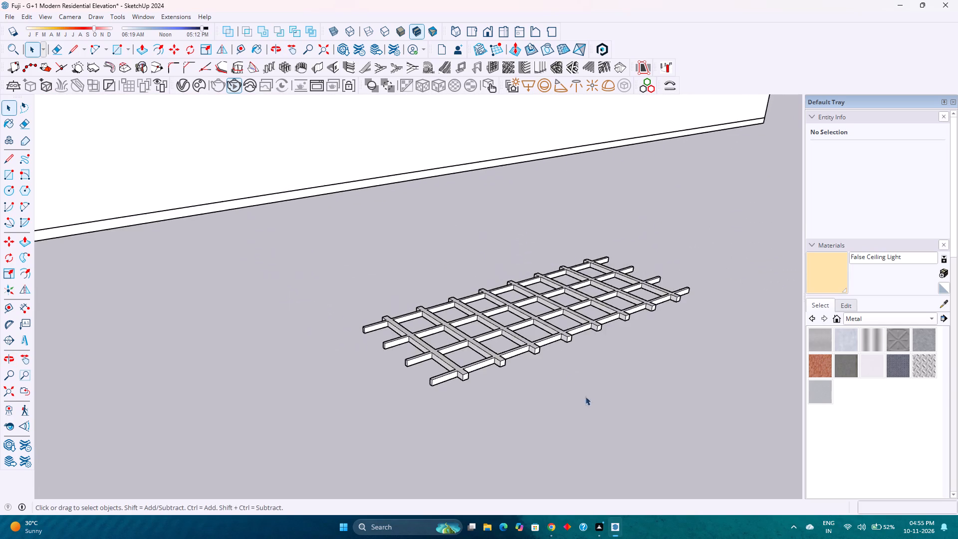
{"action": "scroll", "coordinate": [553, 327], "scroll_direction": "up", "scroll_amount": 2}
{"action": "middle_click_drag", "start_coordinate": [553, 326], "coordinate": [591, 476]}
{"action": "middle_click", "coordinate": [591, 476]}
{"action": "scroll", "coordinate": [558, 385], "scroll_direction": "down", "scroll_amount": 4}
{"action": "middle_click_drag", "start_coordinate": [603, 341], "coordinate": [588, 363]}
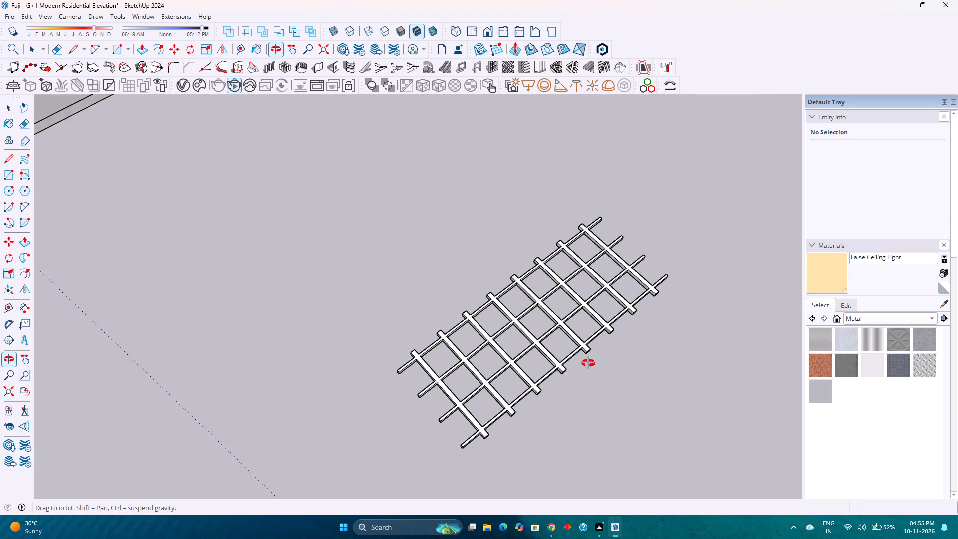
{"action": "middle_click_drag", "start_coordinate": [588, 363], "coordinate": [542, 404]}
{"action": "middle_click_drag", "start_coordinate": [542, 404], "coordinate": [609, 360]}
{"action": "middle_click_drag", "start_coordinate": [567, 344], "coordinate": [560, 342]}
{"action": "middle_click_drag", "start_coordinate": [553, 340], "coordinate": [588, 307]}
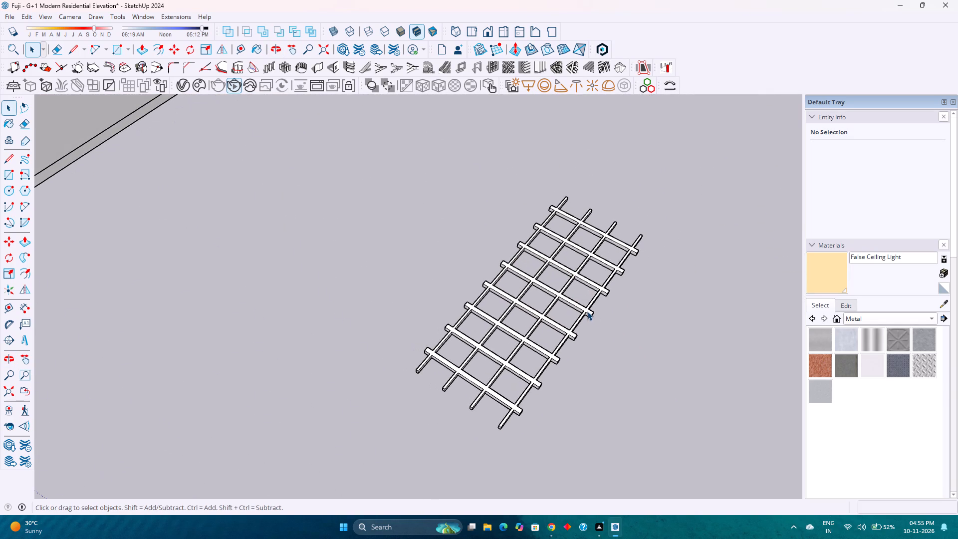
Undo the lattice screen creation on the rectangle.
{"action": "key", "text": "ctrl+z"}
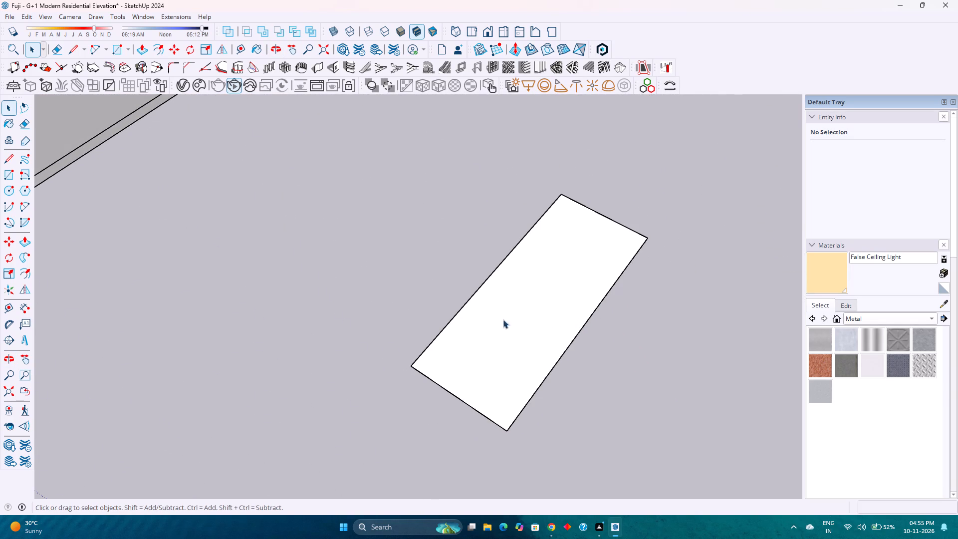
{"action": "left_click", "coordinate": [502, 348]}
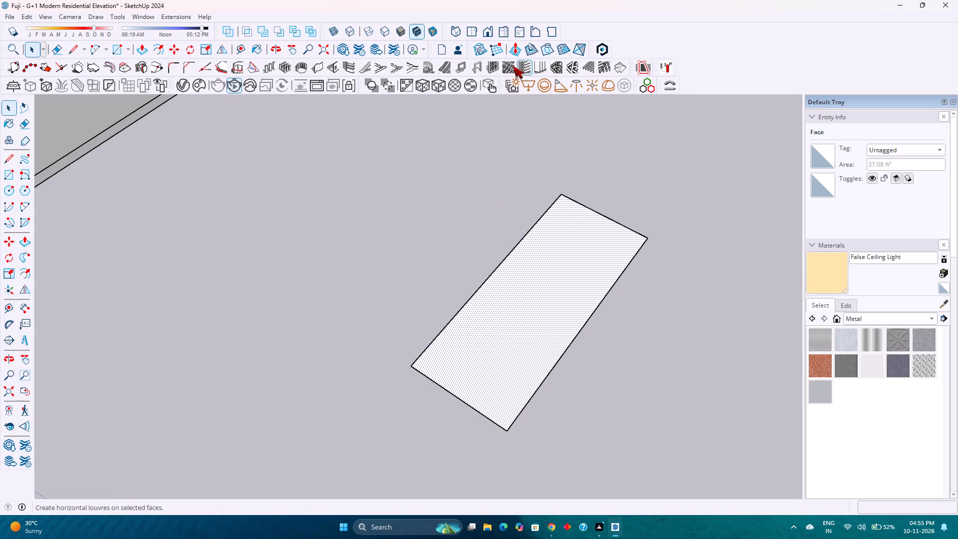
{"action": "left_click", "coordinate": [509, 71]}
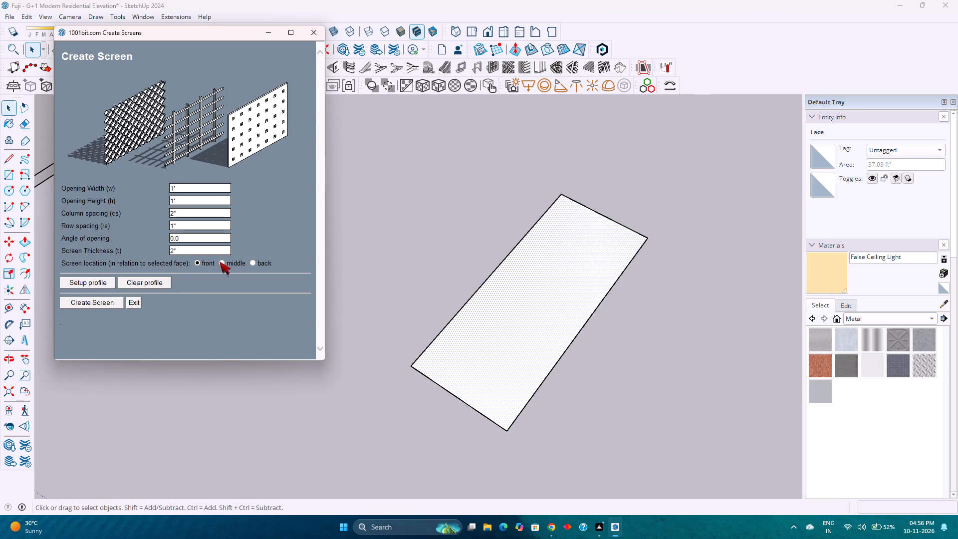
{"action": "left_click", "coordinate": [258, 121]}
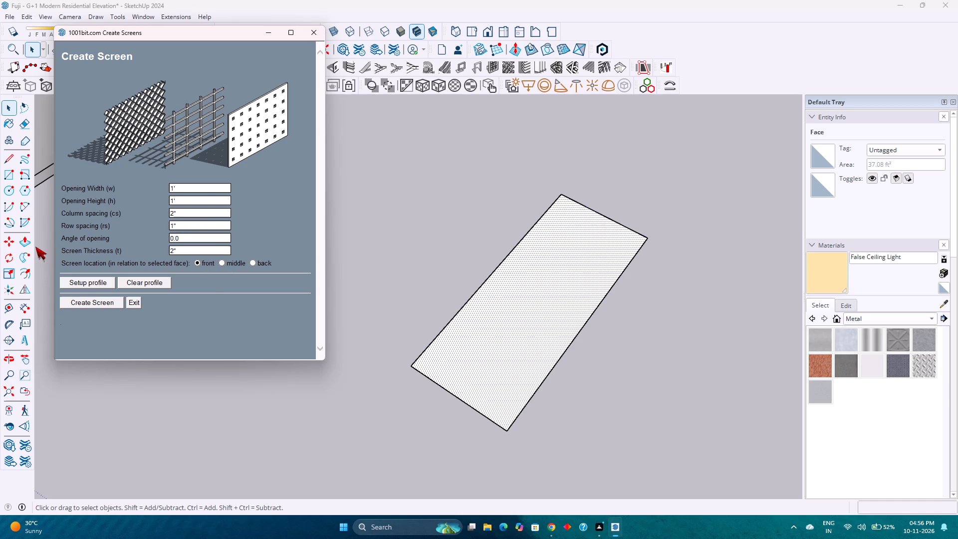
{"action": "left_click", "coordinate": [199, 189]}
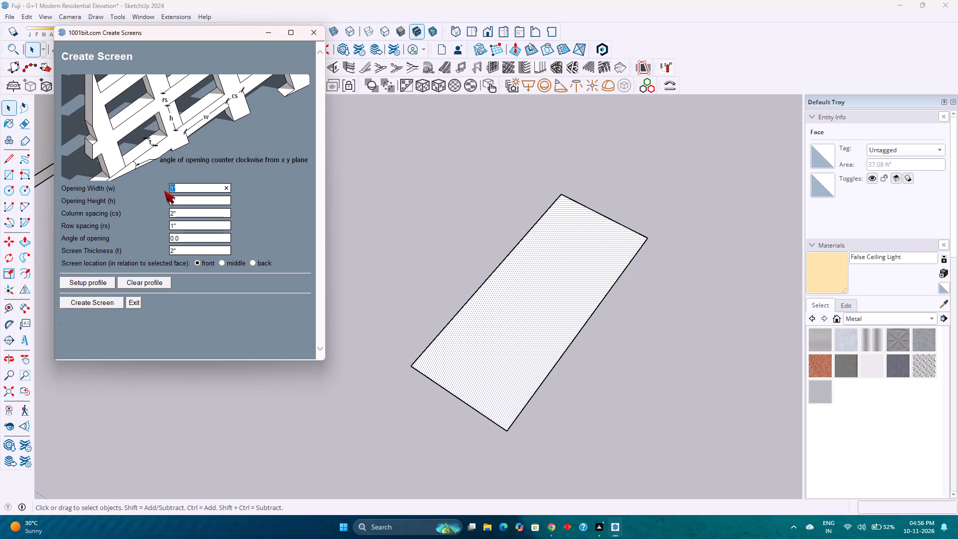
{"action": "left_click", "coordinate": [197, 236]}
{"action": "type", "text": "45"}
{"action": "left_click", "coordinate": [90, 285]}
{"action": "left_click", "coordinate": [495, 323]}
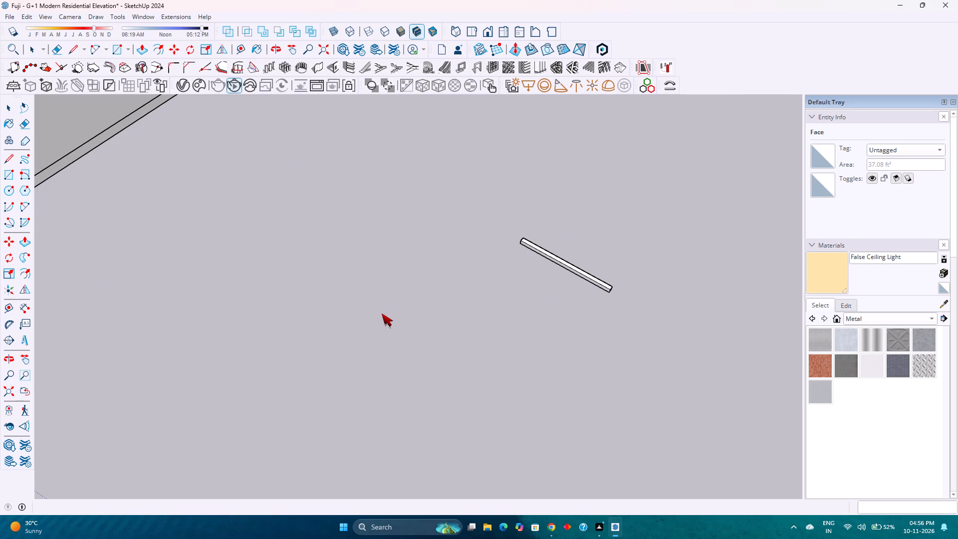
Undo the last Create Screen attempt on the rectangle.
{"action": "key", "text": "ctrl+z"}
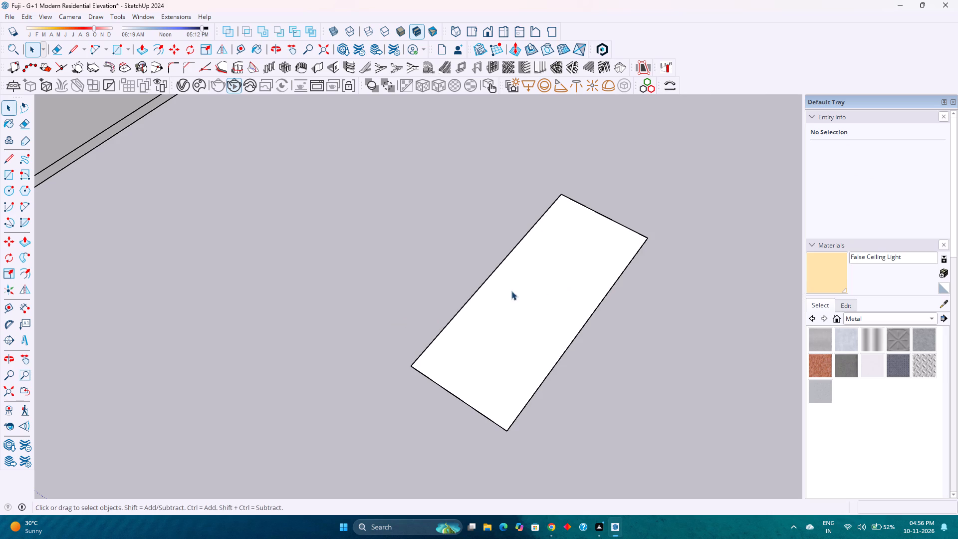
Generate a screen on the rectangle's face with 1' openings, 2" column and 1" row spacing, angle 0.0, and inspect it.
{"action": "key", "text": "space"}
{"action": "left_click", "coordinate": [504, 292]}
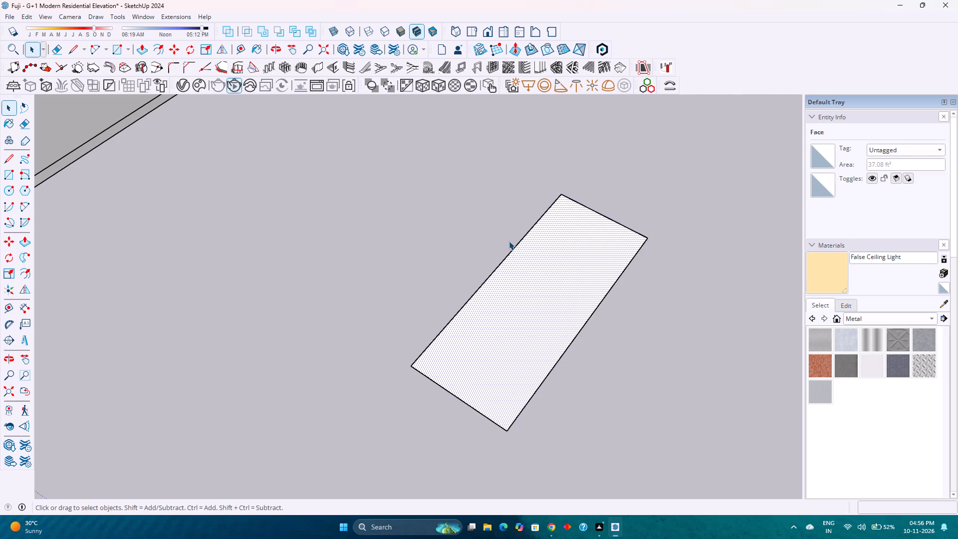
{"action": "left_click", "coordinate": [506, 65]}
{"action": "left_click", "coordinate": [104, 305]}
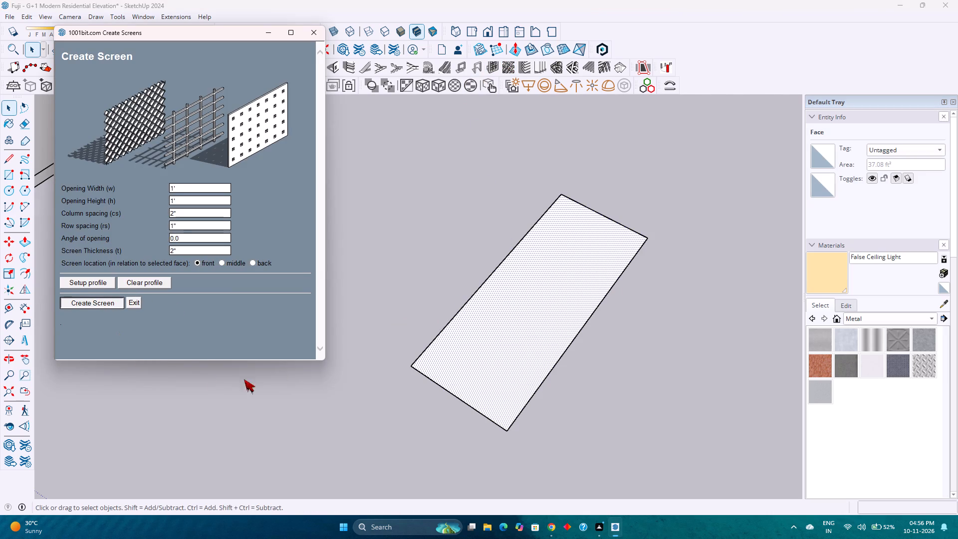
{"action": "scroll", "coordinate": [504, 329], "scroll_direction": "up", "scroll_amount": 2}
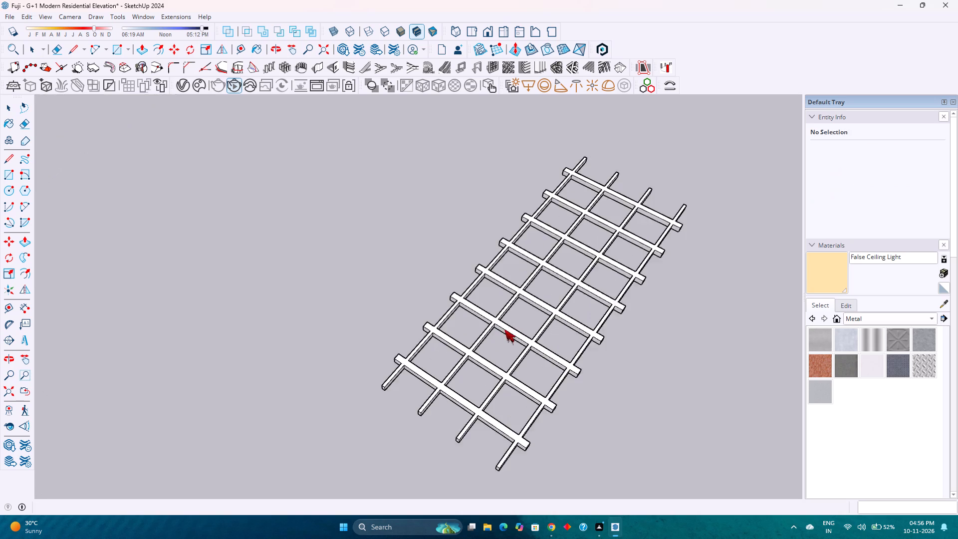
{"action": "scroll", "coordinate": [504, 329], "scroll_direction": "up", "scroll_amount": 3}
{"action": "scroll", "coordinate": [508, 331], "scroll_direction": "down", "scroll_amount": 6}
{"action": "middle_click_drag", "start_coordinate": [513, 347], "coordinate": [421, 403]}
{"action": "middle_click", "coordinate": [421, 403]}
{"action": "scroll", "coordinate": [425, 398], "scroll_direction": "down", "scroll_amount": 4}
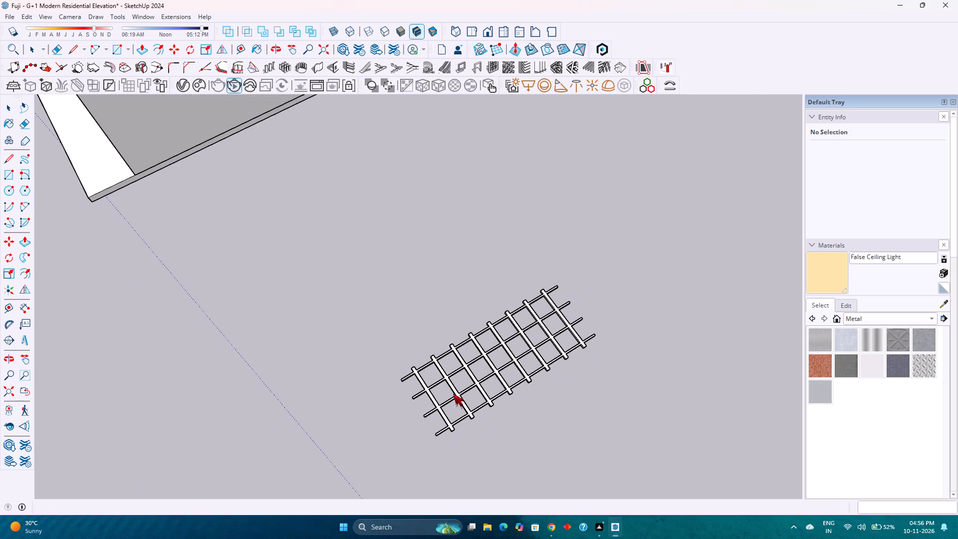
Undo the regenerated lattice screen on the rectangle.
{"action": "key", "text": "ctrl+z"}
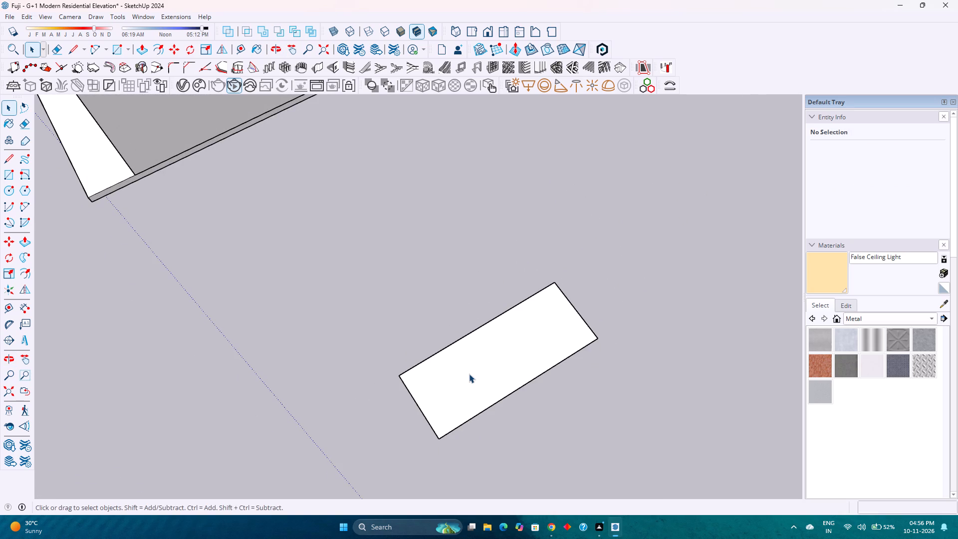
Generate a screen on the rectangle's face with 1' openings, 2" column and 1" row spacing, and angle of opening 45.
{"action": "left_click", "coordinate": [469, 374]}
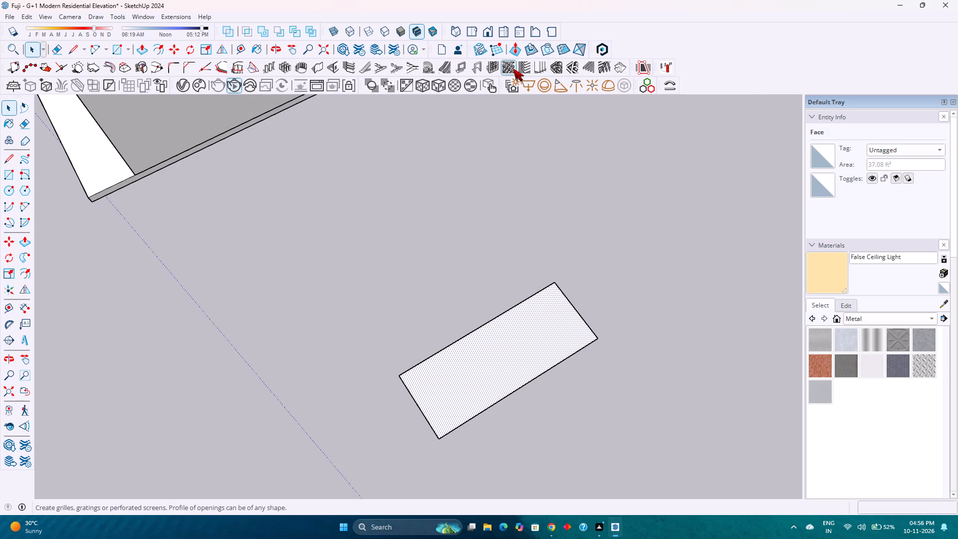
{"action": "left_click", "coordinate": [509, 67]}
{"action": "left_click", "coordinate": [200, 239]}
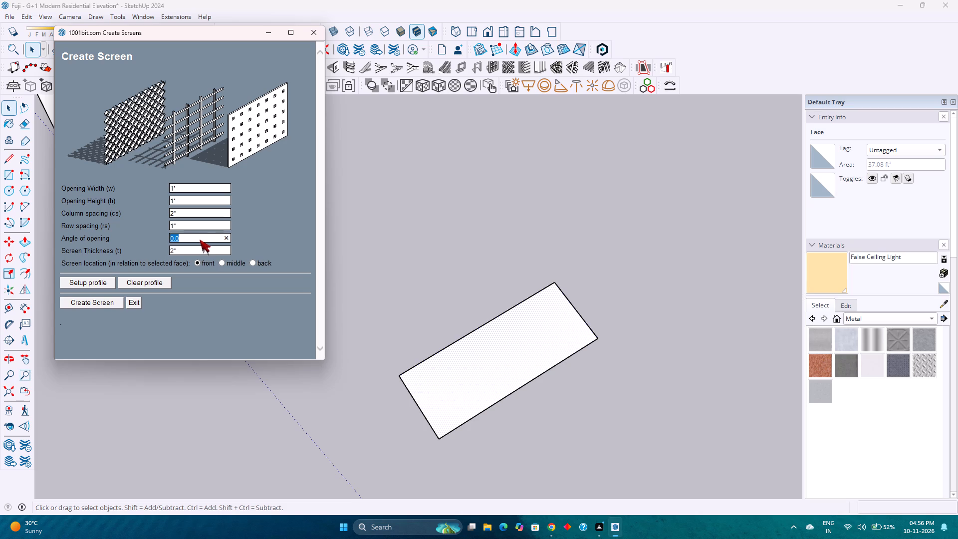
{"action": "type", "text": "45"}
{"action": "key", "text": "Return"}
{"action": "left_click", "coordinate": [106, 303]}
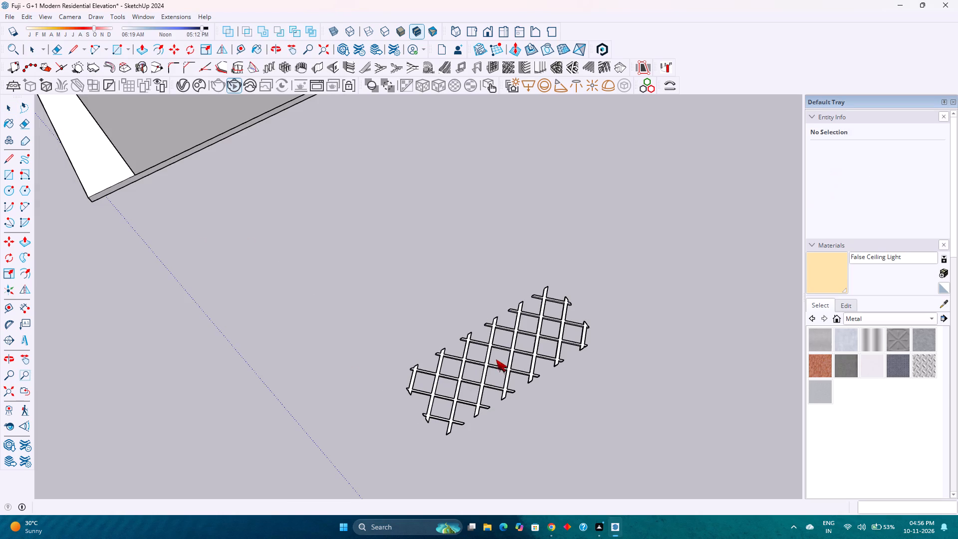
Examine the diagonal lattice screen's bars, crossings and cut edges up close, and check it as a selected group.
{"action": "scroll", "coordinate": [498, 358], "scroll_direction": "up", "scroll_amount": 8}
{"action": "scroll", "coordinate": [444, 356], "scroll_direction": "down", "scroll_amount": 8}
{"action": "middle_click_drag", "start_coordinate": [494, 354], "coordinate": [465, 359]}
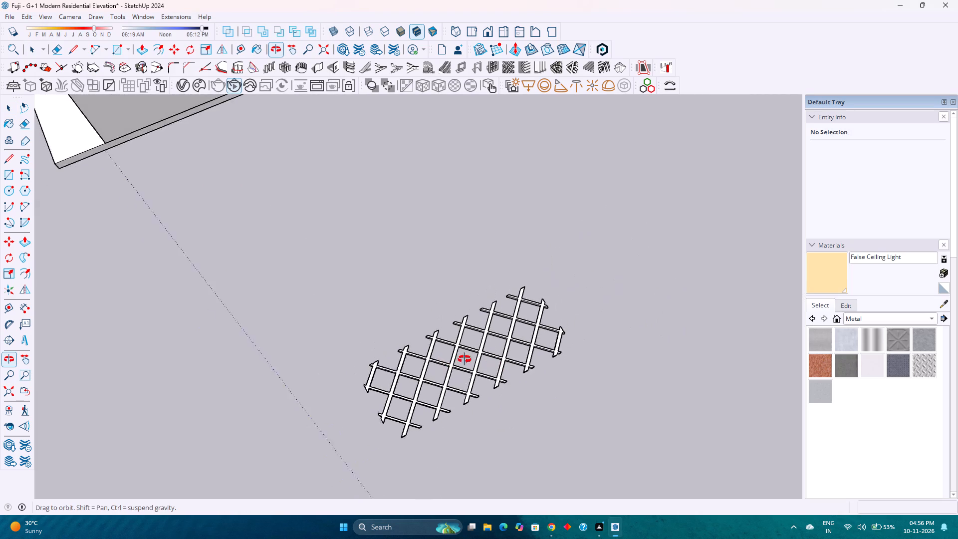
{"action": "middle_click_drag", "start_coordinate": [465, 359], "coordinate": [609, 418]}
{"action": "middle_click", "coordinate": [610, 417]}
{"action": "scroll", "coordinate": [466, 339], "scroll_direction": "up", "scroll_amount": 4}
{"action": "scroll", "coordinate": [425, 338], "scroll_direction": "up", "scroll_amount": 8}
{"action": "scroll", "coordinate": [431, 354], "scroll_direction": "down", "scroll_amount": 20}
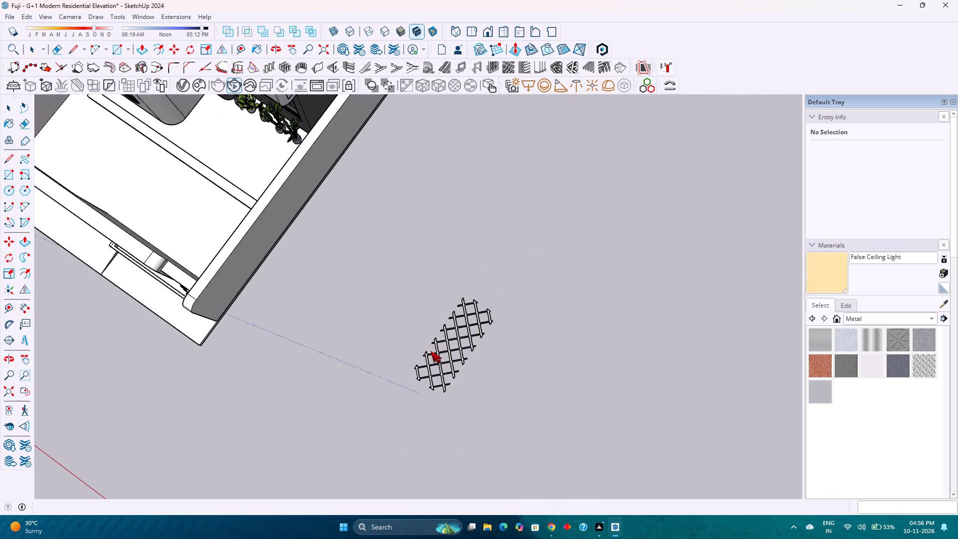
{"action": "scroll", "coordinate": [431, 351], "scroll_direction": "down", "scroll_amount": 5}
{"action": "scroll", "coordinate": [445, 371], "scroll_direction": "up", "scroll_amount": 5}
{"action": "left_click", "coordinate": [445, 357]}
{"action": "scroll", "coordinate": [444, 356], "scroll_direction": "up", "scroll_amount": 4}
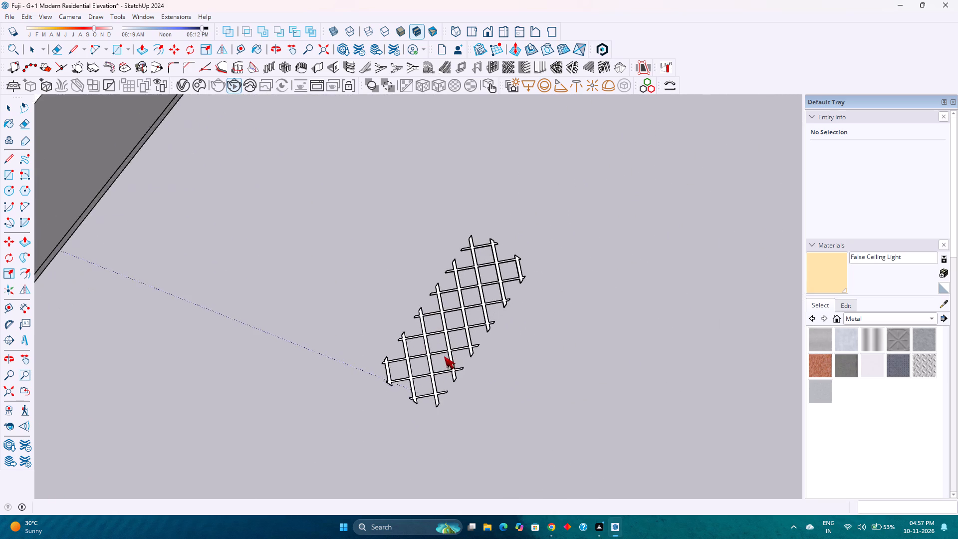
{"action": "scroll", "coordinate": [444, 356], "scroll_direction": "up", "scroll_amount": 5}
{"action": "left_click", "coordinate": [458, 343]}
{"action": "double_click", "coordinate": [450, 346]}
{"action": "scroll", "coordinate": [450, 346], "scroll_direction": "up", "scroll_amount": 3}
{"action": "left_click", "coordinate": [529, 371]}
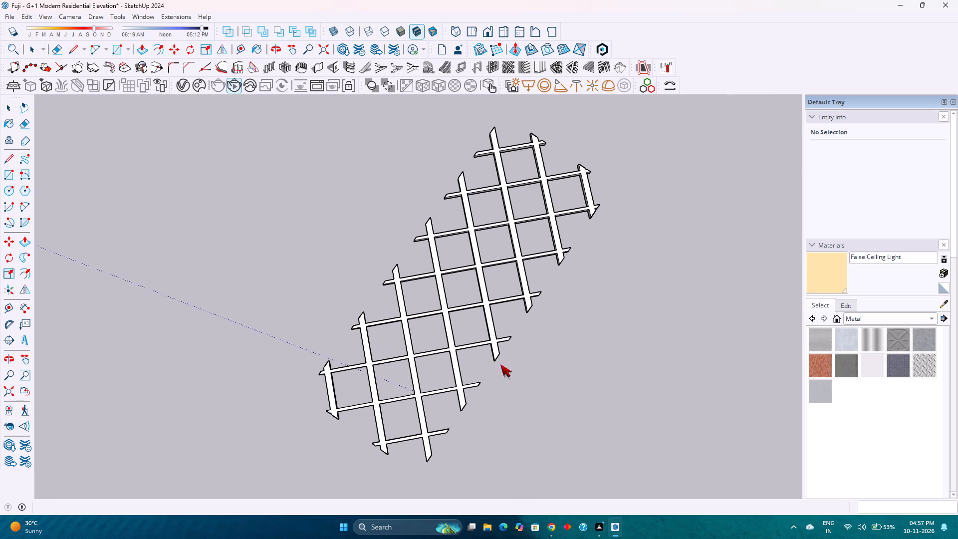
{"action": "double_click", "coordinate": [469, 348]}
{"action": "key", "text": "Escape"}
{"action": "left_click", "coordinate": [476, 389]}
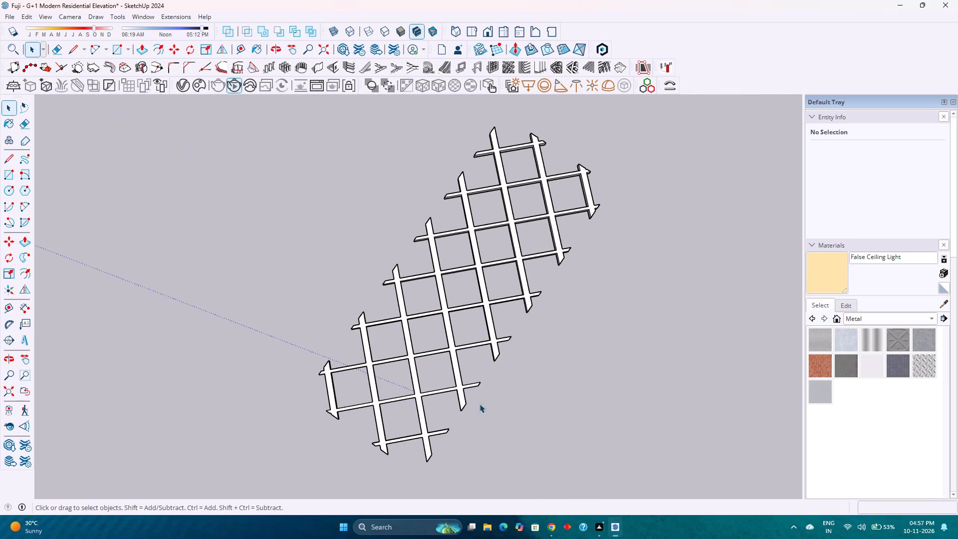
{"action": "left_click_drag", "start_coordinate": [503, 429], "coordinate": [317, 264]}
{"action": "scroll", "coordinate": [362, 294], "scroll_direction": "down", "scroll_amount": 4}
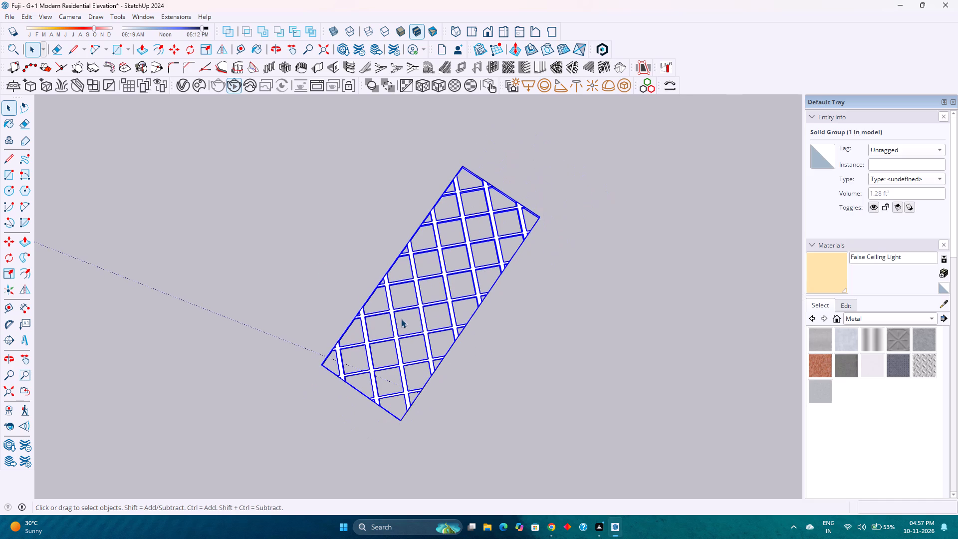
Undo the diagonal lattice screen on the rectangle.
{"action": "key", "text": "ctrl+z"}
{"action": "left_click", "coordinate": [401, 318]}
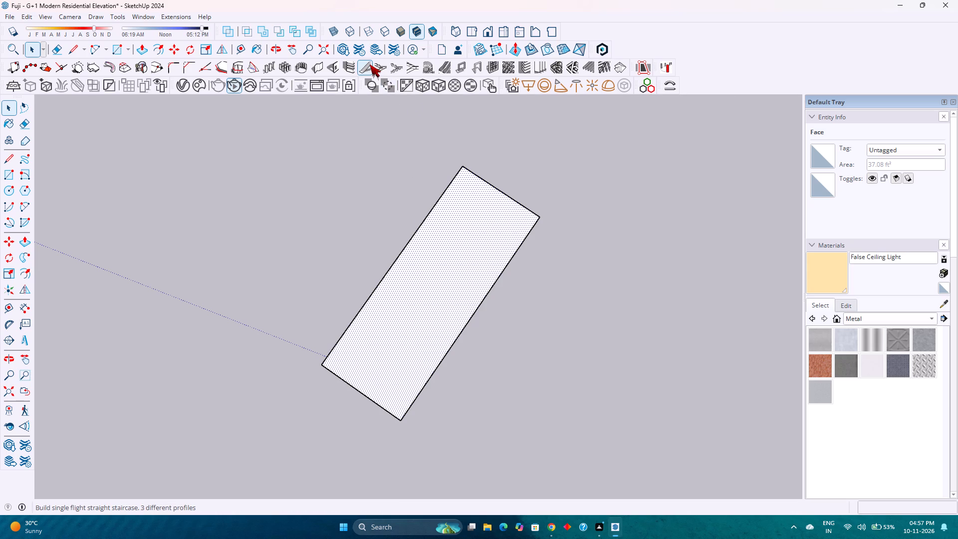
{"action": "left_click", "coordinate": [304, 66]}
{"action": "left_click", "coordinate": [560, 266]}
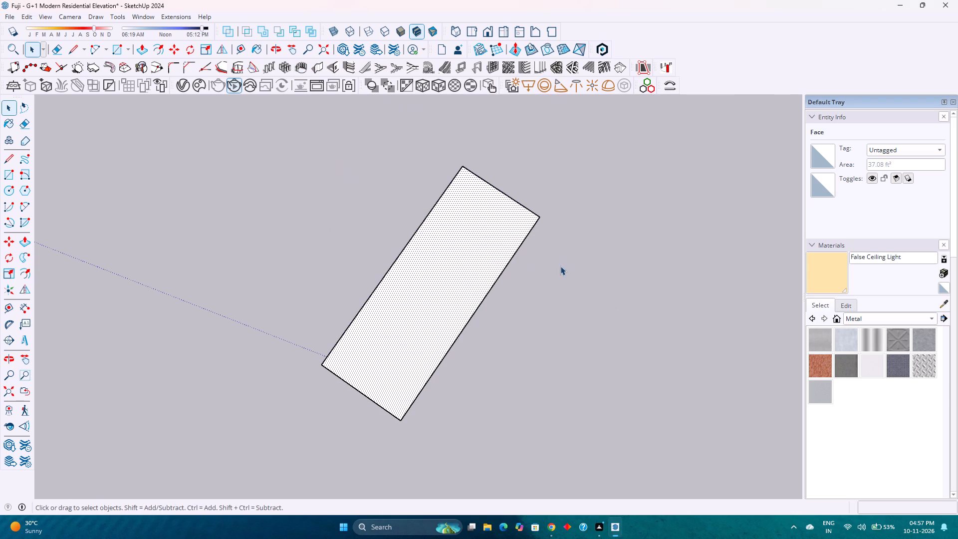
Set up Build Staircase 3 with right-to-left direction, a flight width of 3'6" and a thread depth of 11.5".
{"action": "left_click", "coordinate": [392, 66]}
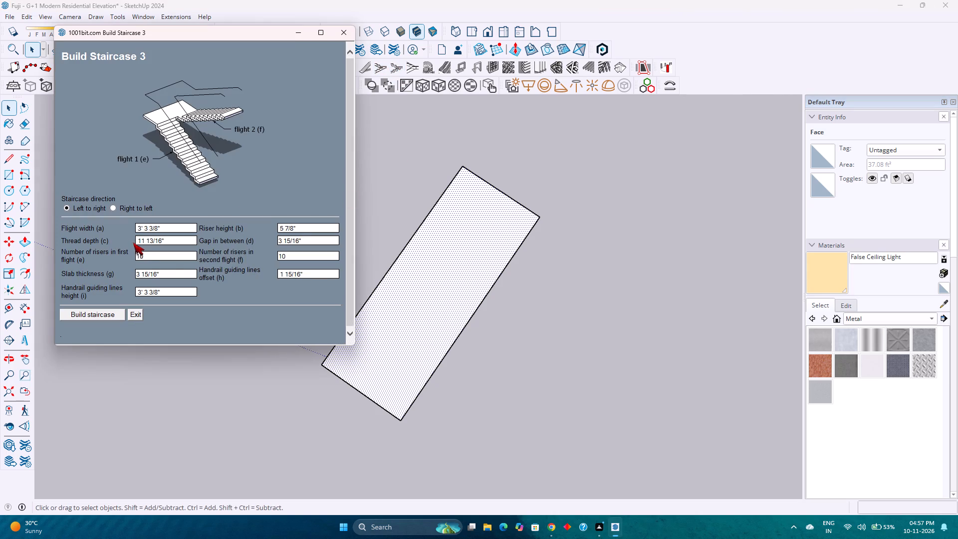
{"action": "scroll", "coordinate": [222, 302], "scroll_direction": "down", "scroll_amount": 4}
{"action": "scroll", "coordinate": [222, 302], "scroll_direction": "up", "scroll_amount": 3}
{"action": "scroll", "coordinate": [139, 209], "scroll_direction": "down", "scroll_amount": 4}
{"action": "scroll", "coordinate": [139, 209], "scroll_direction": "up", "scroll_amount": 3}
{"action": "scroll", "coordinate": [70, 146], "scroll_direction": "down", "scroll_amount": 4}
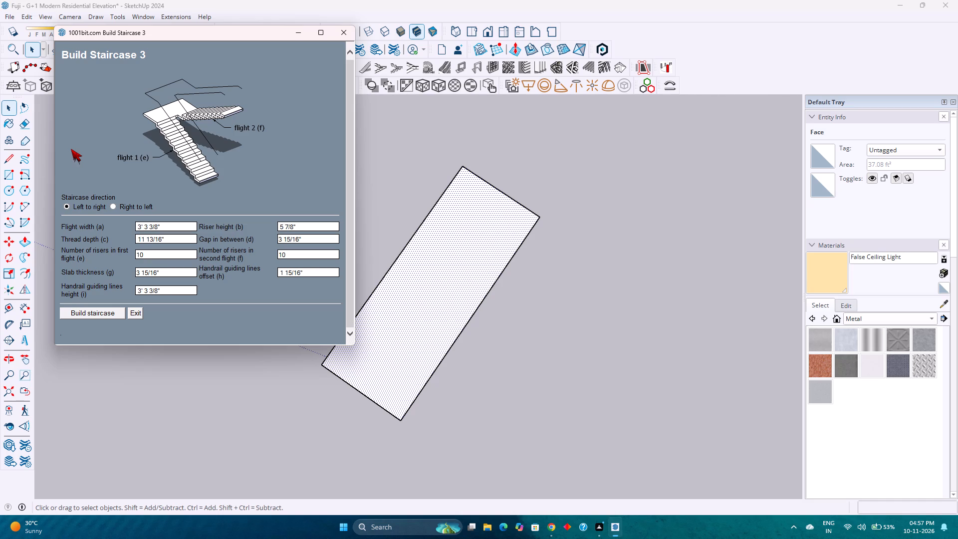
{"action": "left_click", "coordinate": [113, 205]}
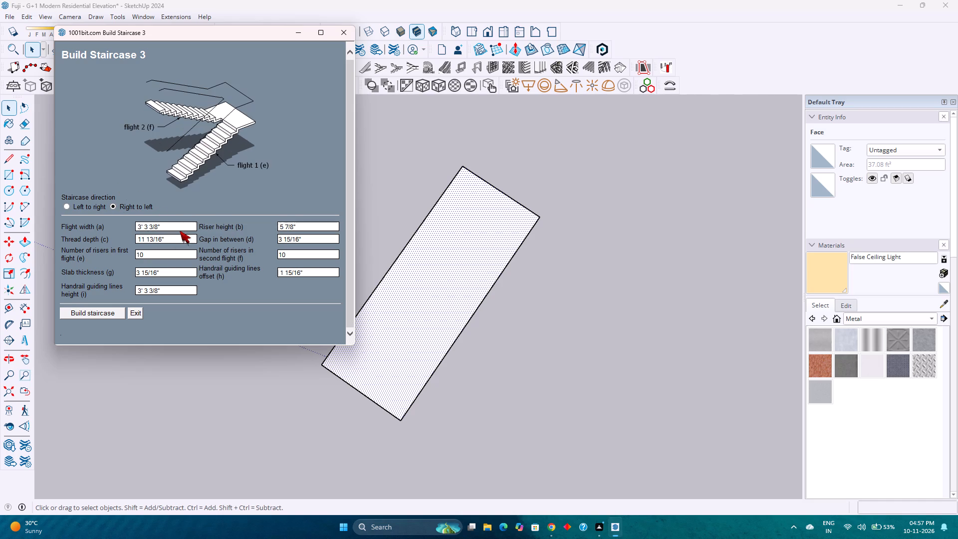
{"action": "left_click", "coordinate": [182, 228]}
{"action": "type", "text": "3'6\""}
{"action": "key", "text": "Return"}
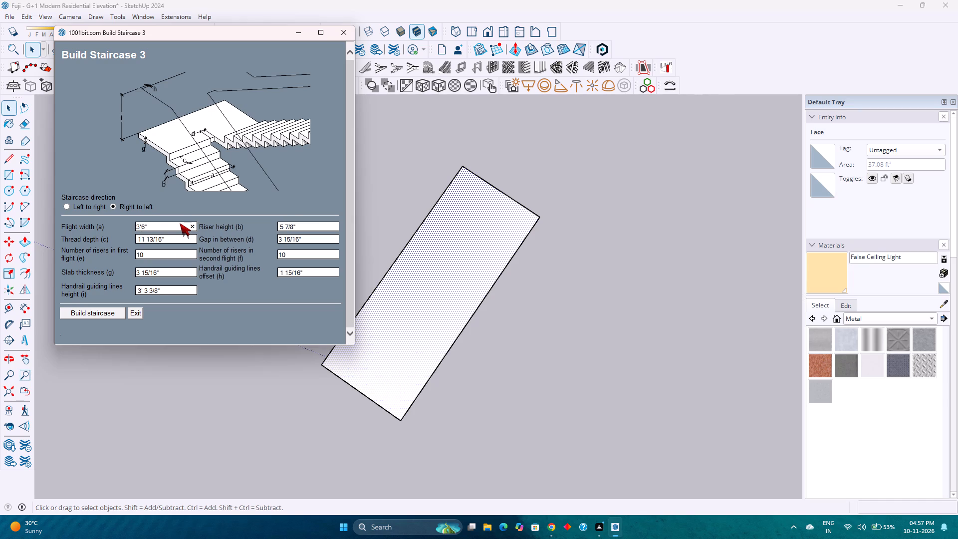
{"action": "left_click", "coordinate": [187, 236]}
{"action": "type", "text": "11.5\""}
{"action": "key", "text": "Return"}
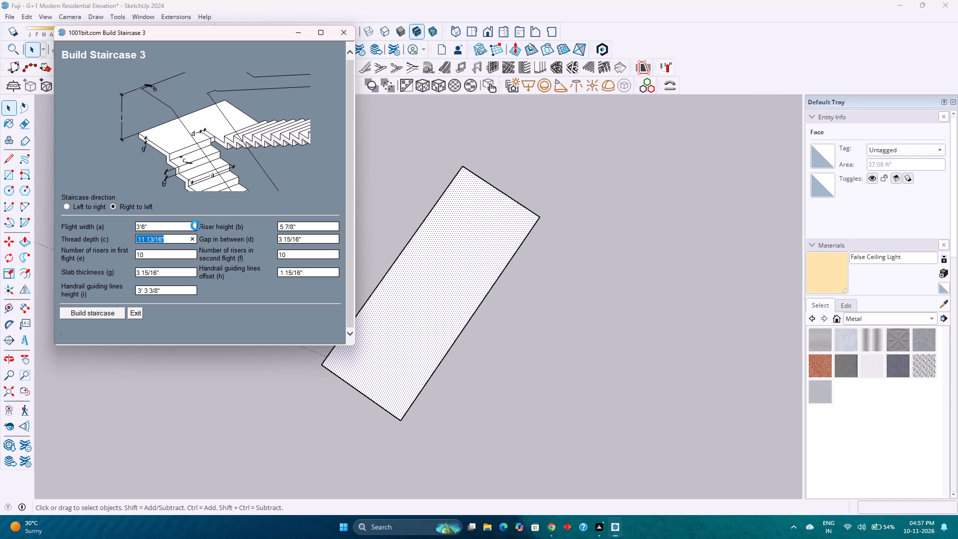
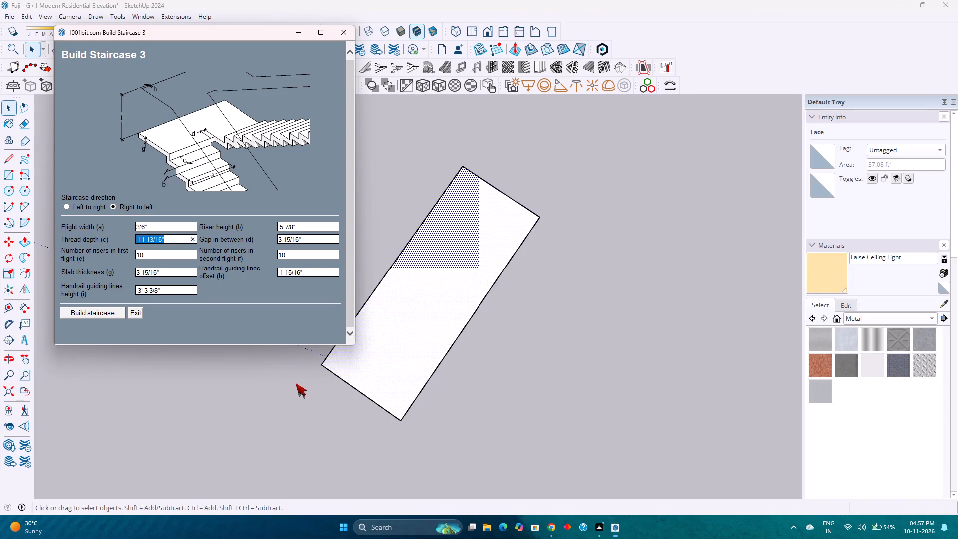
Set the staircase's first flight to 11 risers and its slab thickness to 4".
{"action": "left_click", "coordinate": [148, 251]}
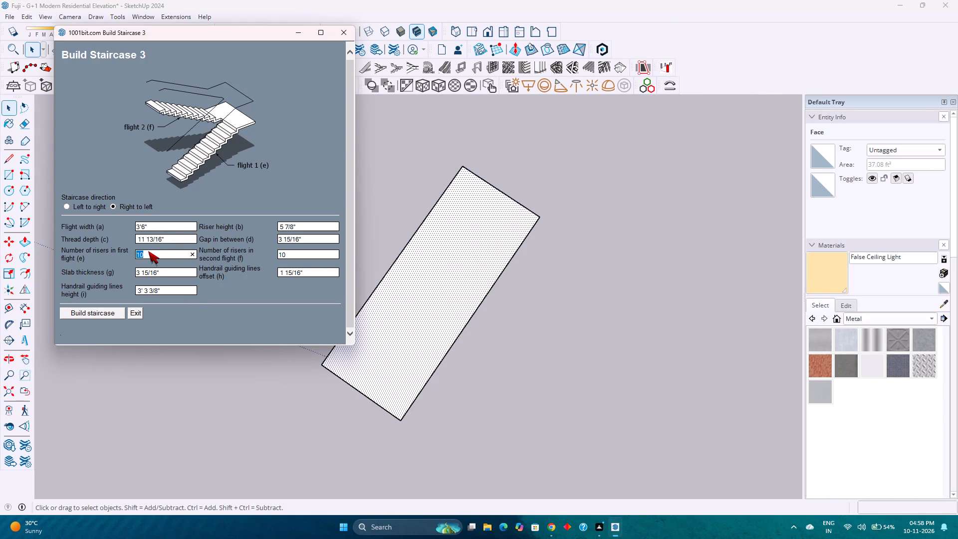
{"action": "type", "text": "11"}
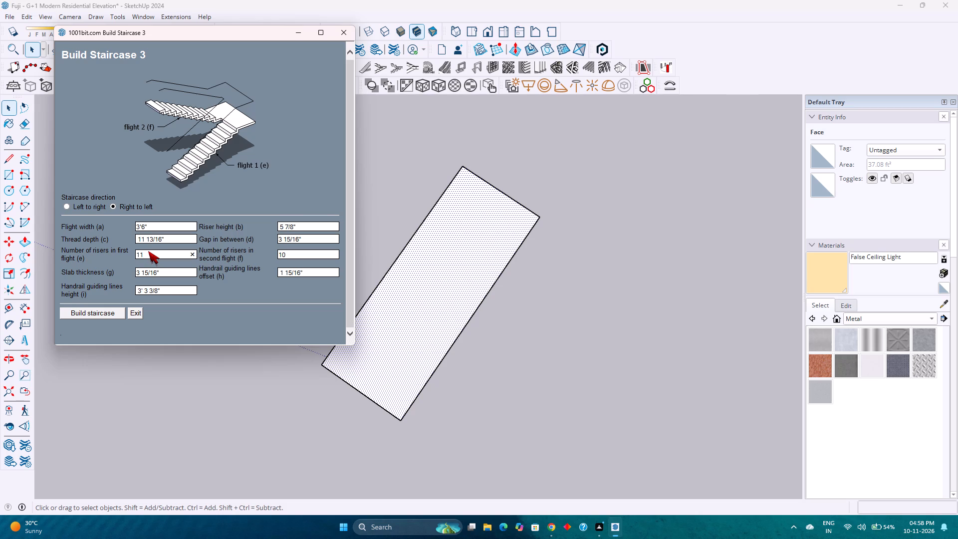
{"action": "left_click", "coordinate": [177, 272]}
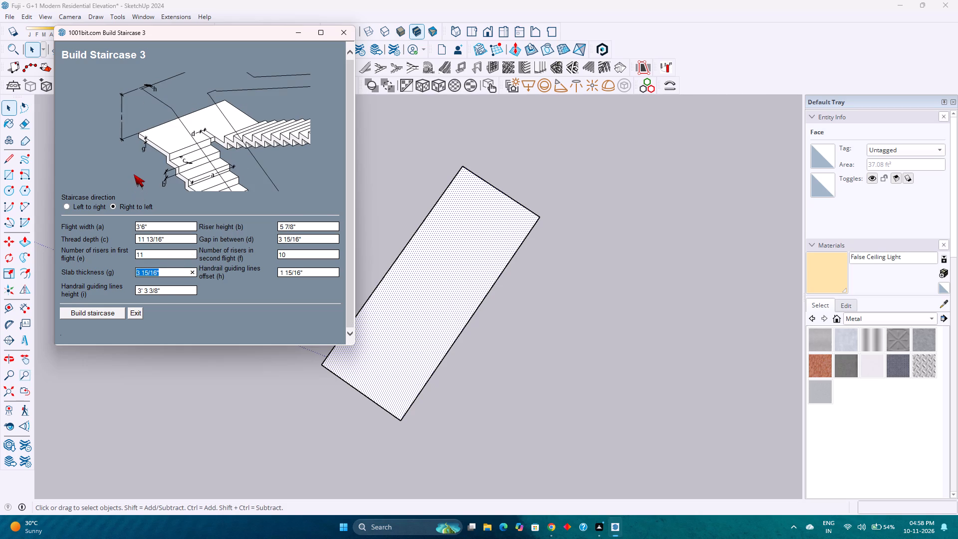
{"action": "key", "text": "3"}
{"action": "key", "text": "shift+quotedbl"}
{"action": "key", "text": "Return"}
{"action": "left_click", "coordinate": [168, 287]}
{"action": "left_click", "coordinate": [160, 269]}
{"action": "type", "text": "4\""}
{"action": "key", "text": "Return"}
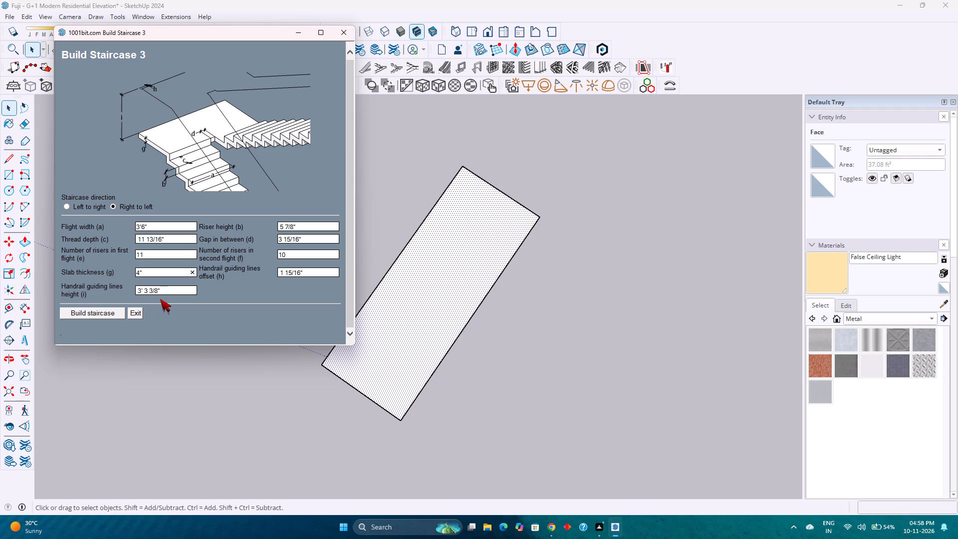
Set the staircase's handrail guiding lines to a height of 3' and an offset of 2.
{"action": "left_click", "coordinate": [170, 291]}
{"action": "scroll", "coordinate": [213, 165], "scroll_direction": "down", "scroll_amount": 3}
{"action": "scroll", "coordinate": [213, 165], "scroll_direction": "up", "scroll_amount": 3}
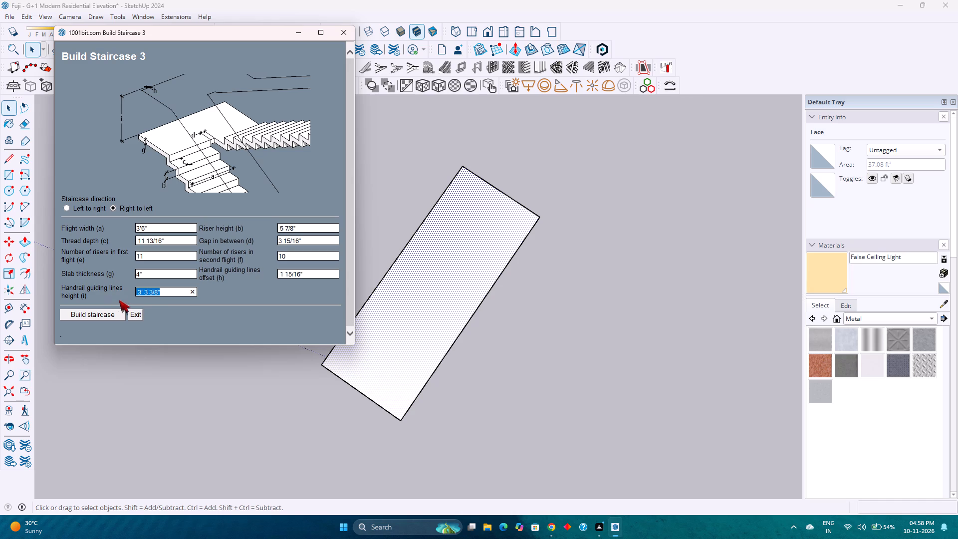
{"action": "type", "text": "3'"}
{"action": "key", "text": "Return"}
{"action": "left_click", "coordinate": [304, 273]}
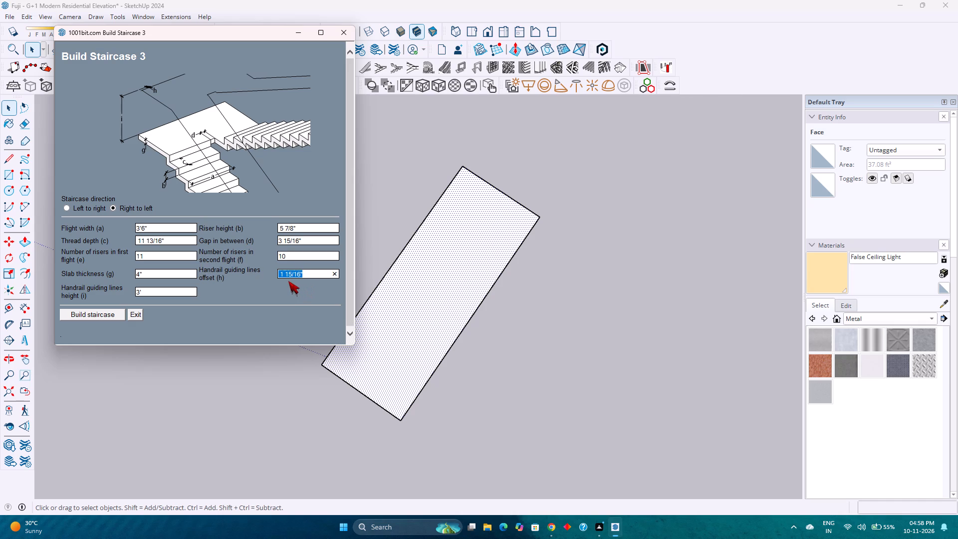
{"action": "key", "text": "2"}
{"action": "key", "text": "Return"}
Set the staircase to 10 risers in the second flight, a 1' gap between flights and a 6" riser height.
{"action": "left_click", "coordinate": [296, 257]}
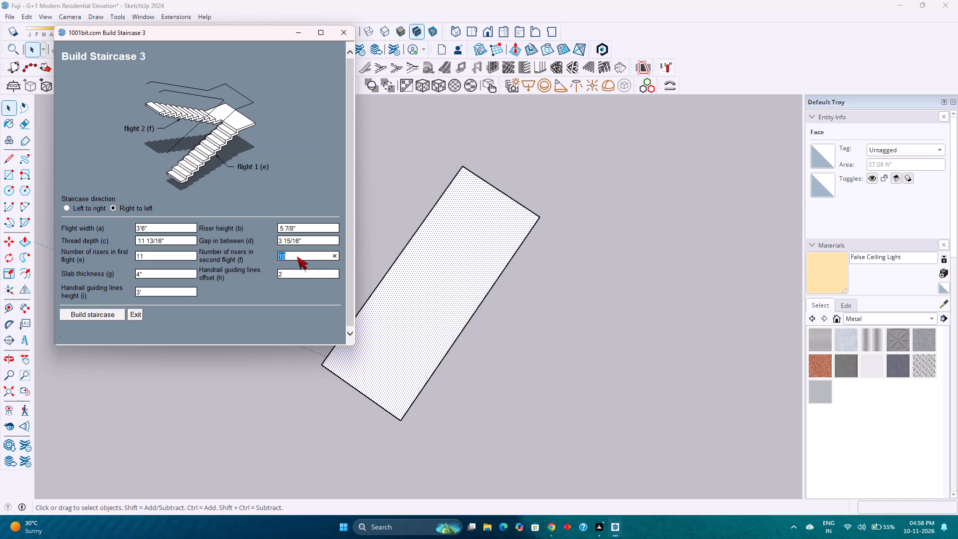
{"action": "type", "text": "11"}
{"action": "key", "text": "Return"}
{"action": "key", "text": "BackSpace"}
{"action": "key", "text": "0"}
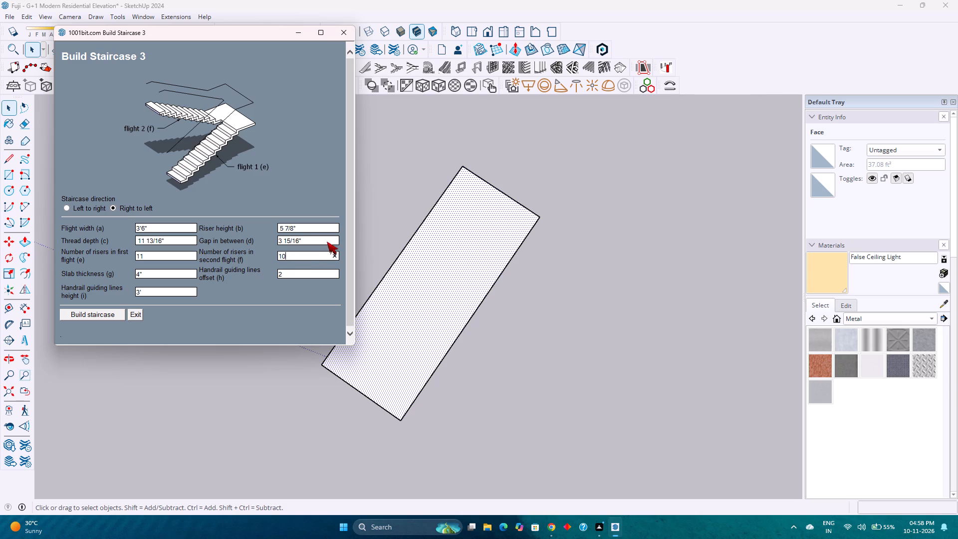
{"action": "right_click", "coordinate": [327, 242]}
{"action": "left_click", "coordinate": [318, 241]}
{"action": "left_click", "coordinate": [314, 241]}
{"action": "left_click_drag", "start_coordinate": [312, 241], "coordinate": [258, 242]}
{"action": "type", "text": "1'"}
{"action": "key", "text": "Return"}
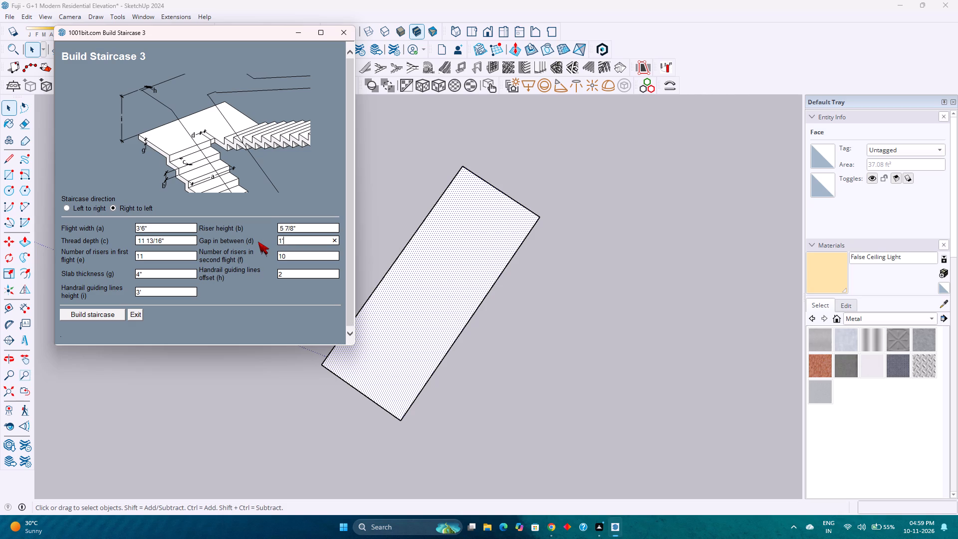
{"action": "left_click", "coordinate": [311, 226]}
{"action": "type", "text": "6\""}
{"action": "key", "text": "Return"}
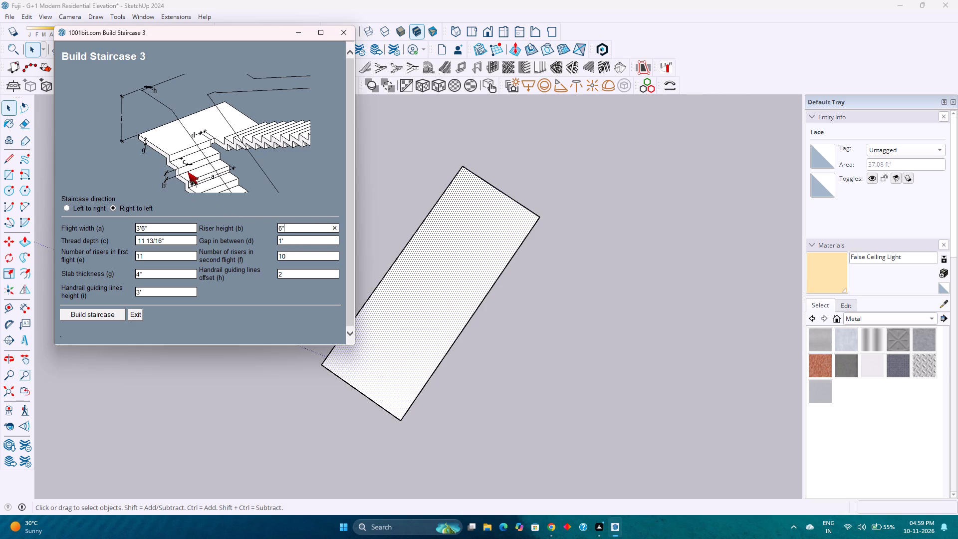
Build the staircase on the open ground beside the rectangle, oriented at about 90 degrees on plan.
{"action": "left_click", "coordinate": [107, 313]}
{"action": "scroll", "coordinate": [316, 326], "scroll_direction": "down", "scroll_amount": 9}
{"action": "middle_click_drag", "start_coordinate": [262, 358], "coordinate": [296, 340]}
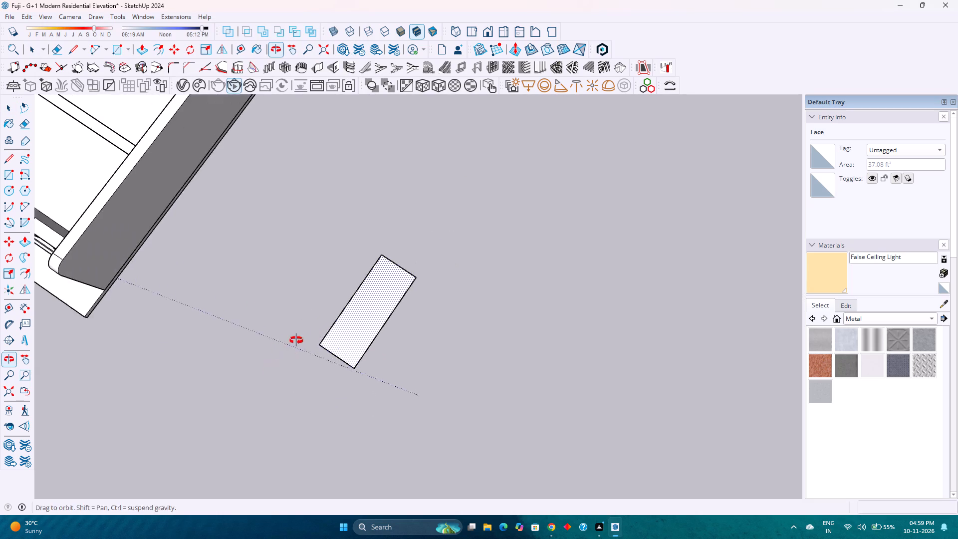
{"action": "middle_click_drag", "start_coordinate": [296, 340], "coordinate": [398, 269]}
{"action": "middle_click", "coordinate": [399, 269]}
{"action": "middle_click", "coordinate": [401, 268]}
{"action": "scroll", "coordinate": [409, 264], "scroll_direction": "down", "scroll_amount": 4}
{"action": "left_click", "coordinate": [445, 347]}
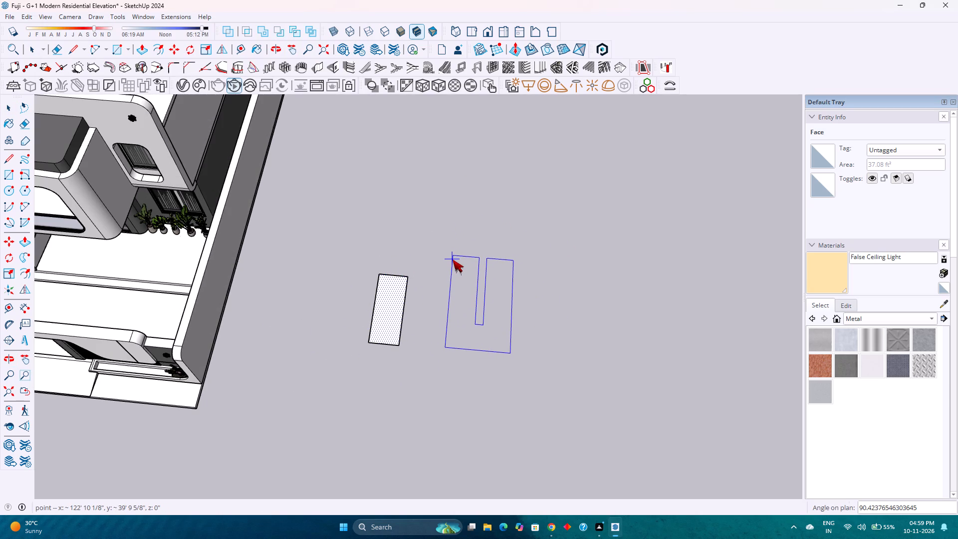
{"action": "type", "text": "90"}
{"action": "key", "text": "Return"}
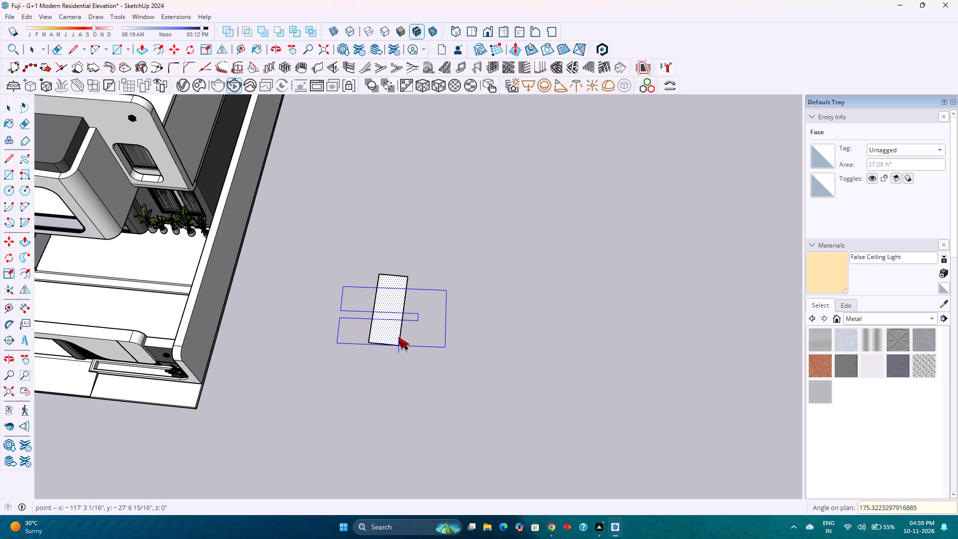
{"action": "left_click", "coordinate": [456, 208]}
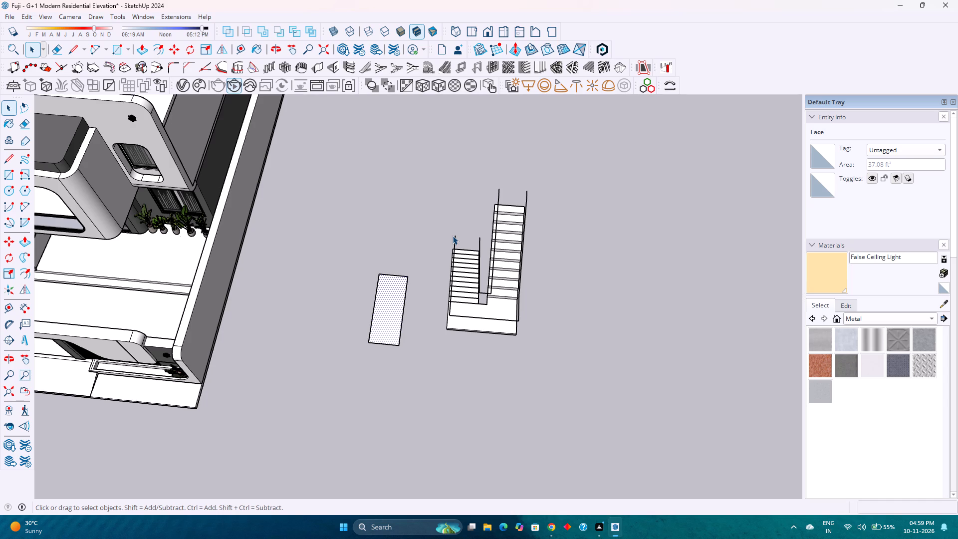
Examine the staircase's flights, landing, step profile and handrail guiding lines from several sides and close up.
{"action": "scroll", "coordinate": [453, 236], "scroll_direction": "down", "scroll_amount": 4}
{"action": "middle_click_drag", "start_coordinate": [499, 259], "coordinate": [327, 192]}
{"action": "middle_click", "coordinate": [327, 189]}
{"action": "scroll", "coordinate": [479, 323], "scroll_direction": "up", "scroll_amount": 4}
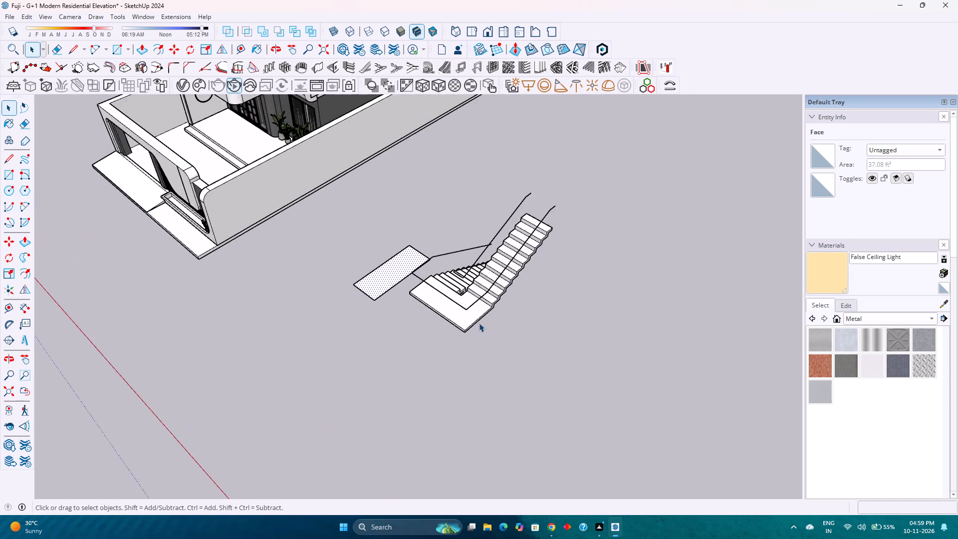
{"action": "scroll", "coordinate": [479, 323], "scroll_direction": "up", "scroll_amount": 4}
{"action": "middle_click_drag", "start_coordinate": [471, 323], "coordinate": [450, 157]}
{"action": "middle_click", "coordinate": [451, 157]}
{"action": "scroll", "coordinate": [422, 229], "scroll_direction": "up", "scroll_amount": 3}
{"action": "middle_click_drag", "start_coordinate": [422, 229], "coordinate": [658, 257]}
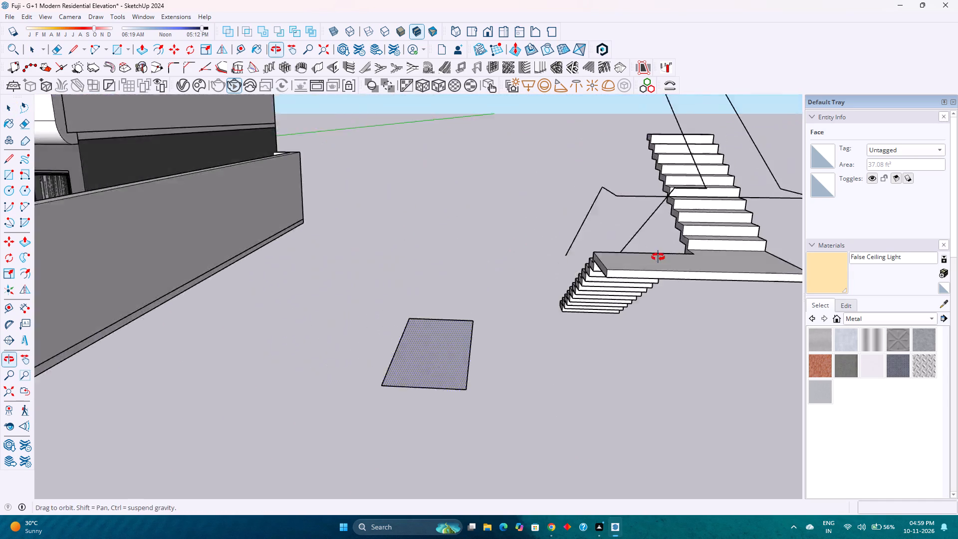
{"action": "middle_click_drag", "start_coordinate": [658, 257], "coordinate": [713, 262]}
{"action": "middle_click", "coordinate": [713, 262]}
{"action": "scroll", "coordinate": [713, 262], "scroll_direction": "up", "scroll_amount": 6}
{"action": "middle_click_drag", "start_coordinate": [582, 249], "coordinate": [576, 274]}
{"action": "middle_click_drag", "start_coordinate": [596, 278], "coordinate": [731, 270]}
{"action": "middle_click", "coordinate": [731, 270]}
{"action": "scroll", "coordinate": [628, 270], "scroll_direction": "up", "scroll_amount": 4}
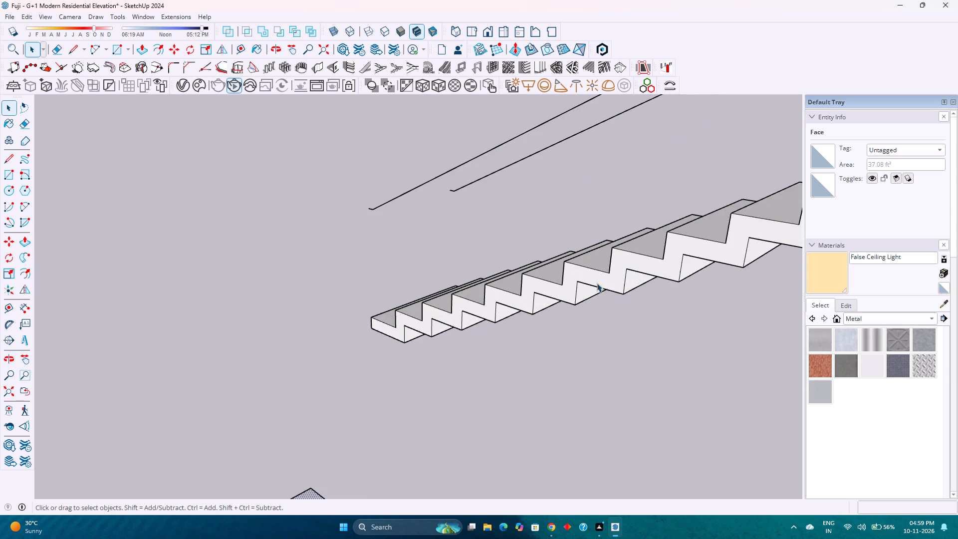
{"action": "middle_click_drag", "start_coordinate": [590, 289], "coordinate": [772, 245]}
{"action": "scroll", "coordinate": [444, 262], "scroll_direction": "up", "scroll_amount": 8}
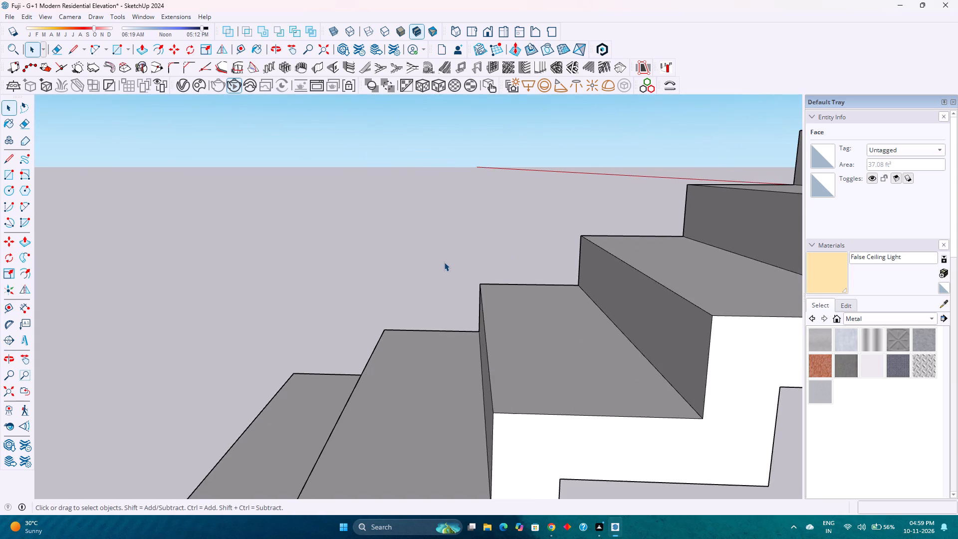
{"action": "scroll", "coordinate": [444, 262], "scroll_direction": "down", "scroll_amount": 4}
{"action": "scroll", "coordinate": [444, 262], "scroll_direction": "up", "scroll_amount": 4}
{"action": "scroll", "coordinate": [444, 262], "scroll_direction": "down", "scroll_amount": 12}
{"action": "middle_click_drag", "start_coordinate": [503, 280], "coordinate": [358, 331]}
{"action": "middle_click", "coordinate": [355, 331]}
{"action": "scroll", "coordinate": [340, 324], "scroll_direction": "down", "scroll_amount": 5}
{"action": "scroll", "coordinate": [339, 321], "scroll_direction": "up", "scroll_amount": 4}
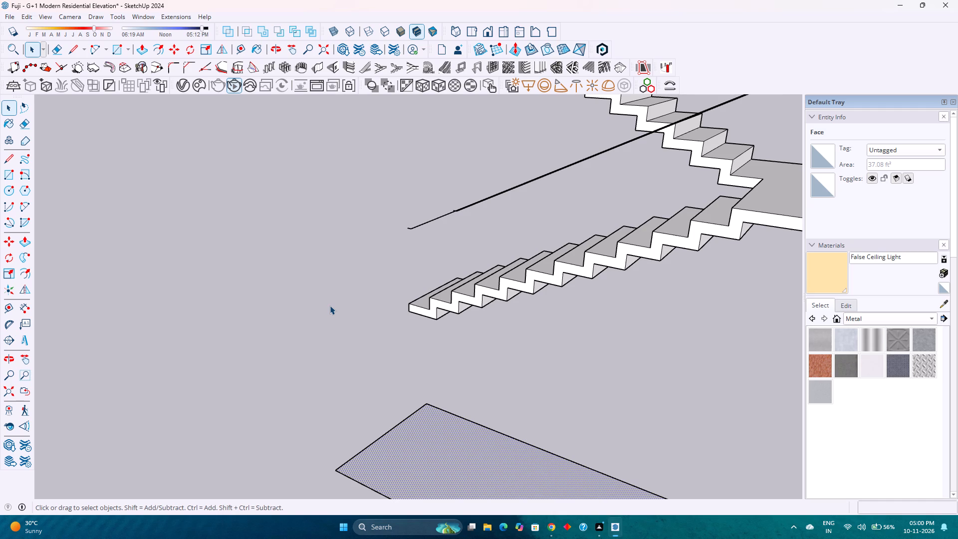
{"action": "scroll", "coordinate": [330, 305], "scroll_direction": "down", "scroll_amount": 3}
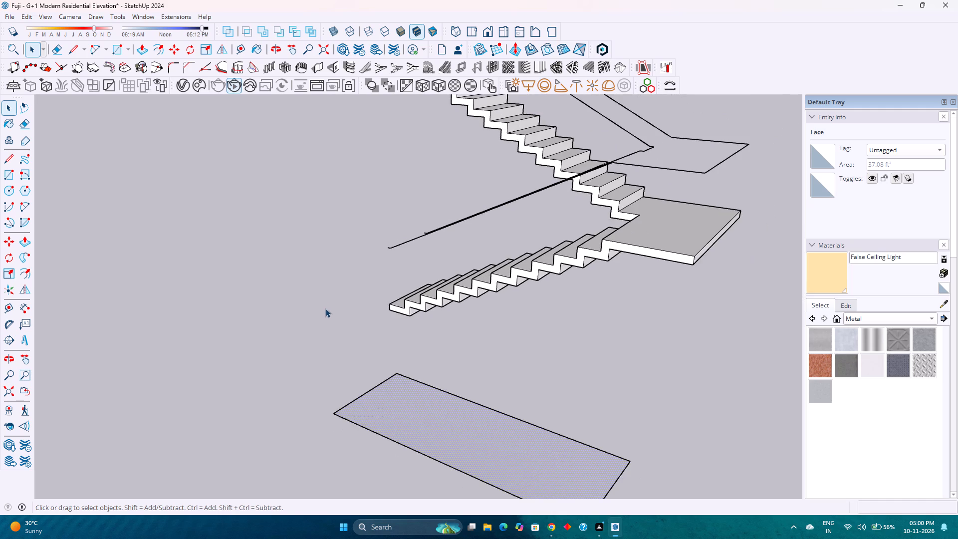
{"action": "middle_click_drag", "start_coordinate": [367, 299], "coordinate": [407, 349]}
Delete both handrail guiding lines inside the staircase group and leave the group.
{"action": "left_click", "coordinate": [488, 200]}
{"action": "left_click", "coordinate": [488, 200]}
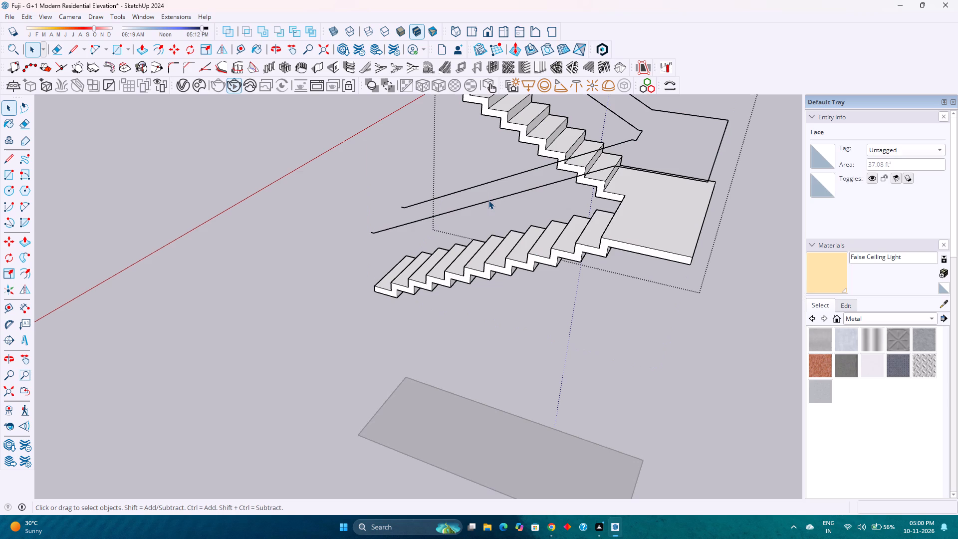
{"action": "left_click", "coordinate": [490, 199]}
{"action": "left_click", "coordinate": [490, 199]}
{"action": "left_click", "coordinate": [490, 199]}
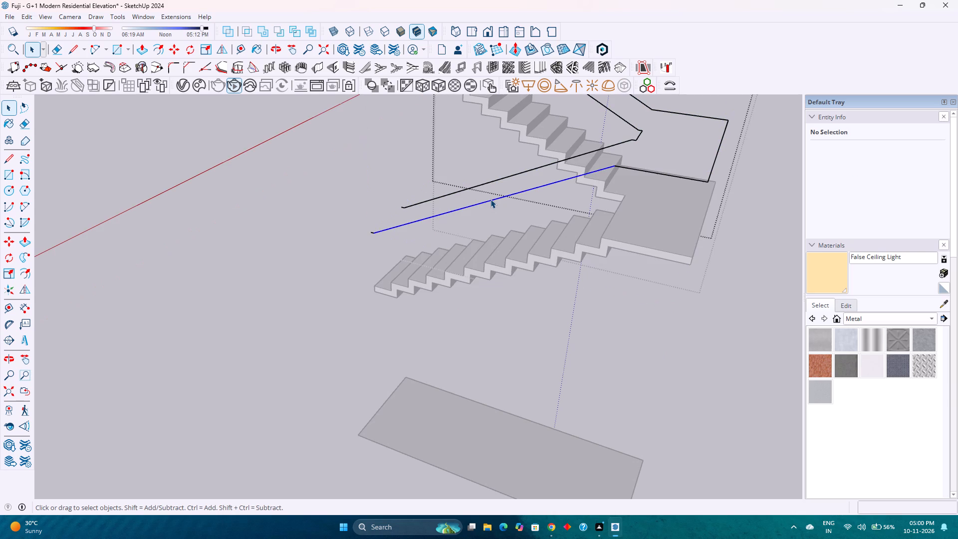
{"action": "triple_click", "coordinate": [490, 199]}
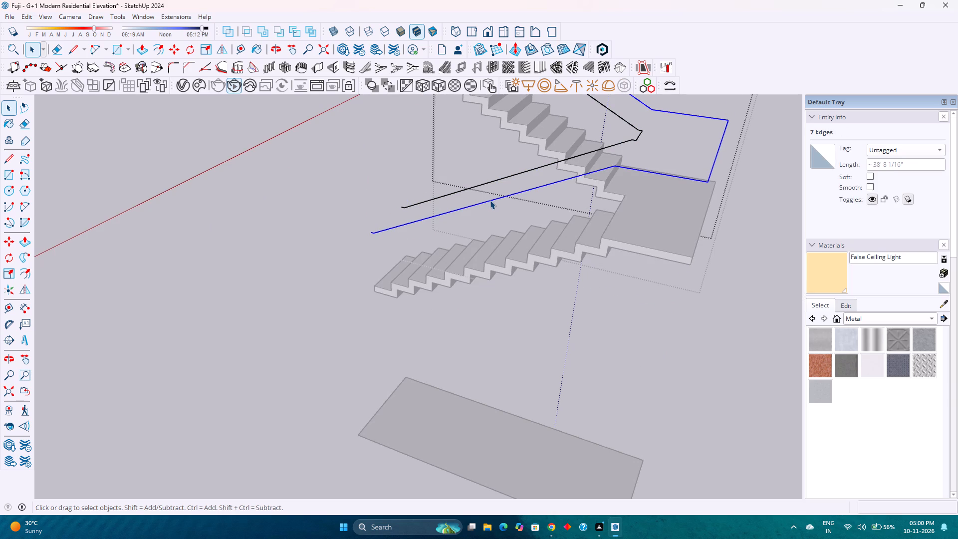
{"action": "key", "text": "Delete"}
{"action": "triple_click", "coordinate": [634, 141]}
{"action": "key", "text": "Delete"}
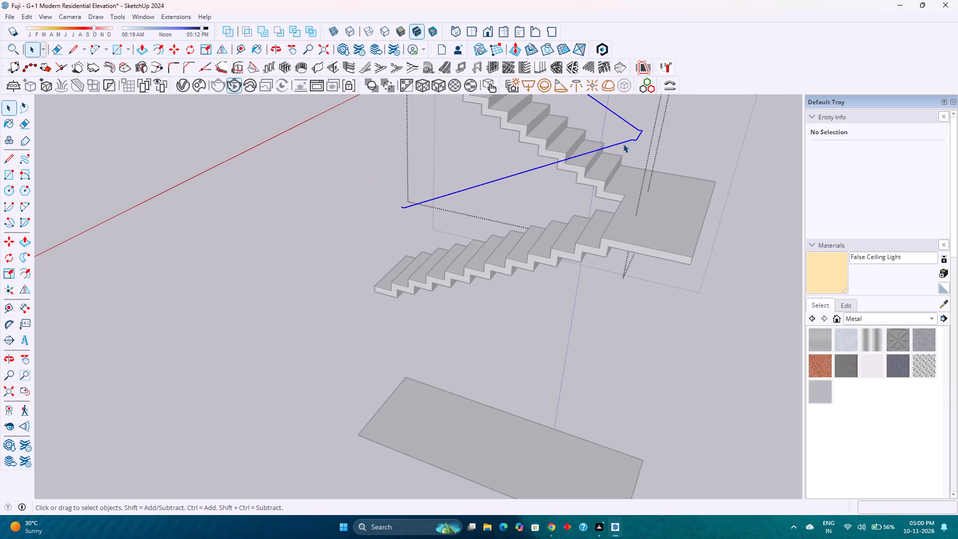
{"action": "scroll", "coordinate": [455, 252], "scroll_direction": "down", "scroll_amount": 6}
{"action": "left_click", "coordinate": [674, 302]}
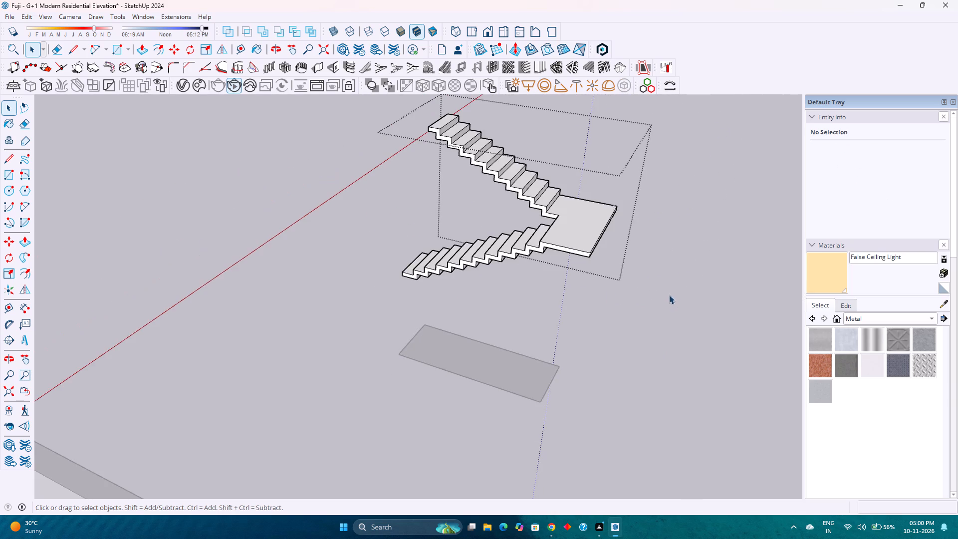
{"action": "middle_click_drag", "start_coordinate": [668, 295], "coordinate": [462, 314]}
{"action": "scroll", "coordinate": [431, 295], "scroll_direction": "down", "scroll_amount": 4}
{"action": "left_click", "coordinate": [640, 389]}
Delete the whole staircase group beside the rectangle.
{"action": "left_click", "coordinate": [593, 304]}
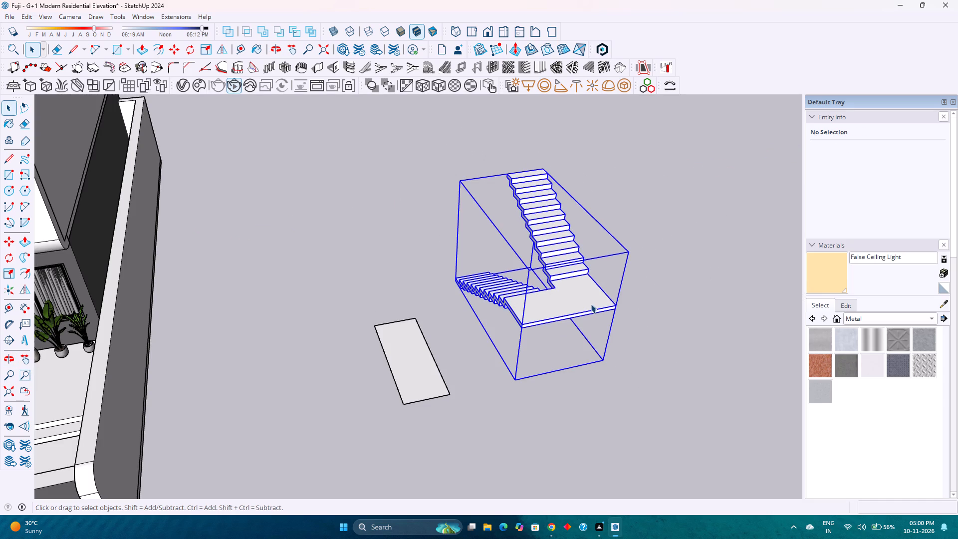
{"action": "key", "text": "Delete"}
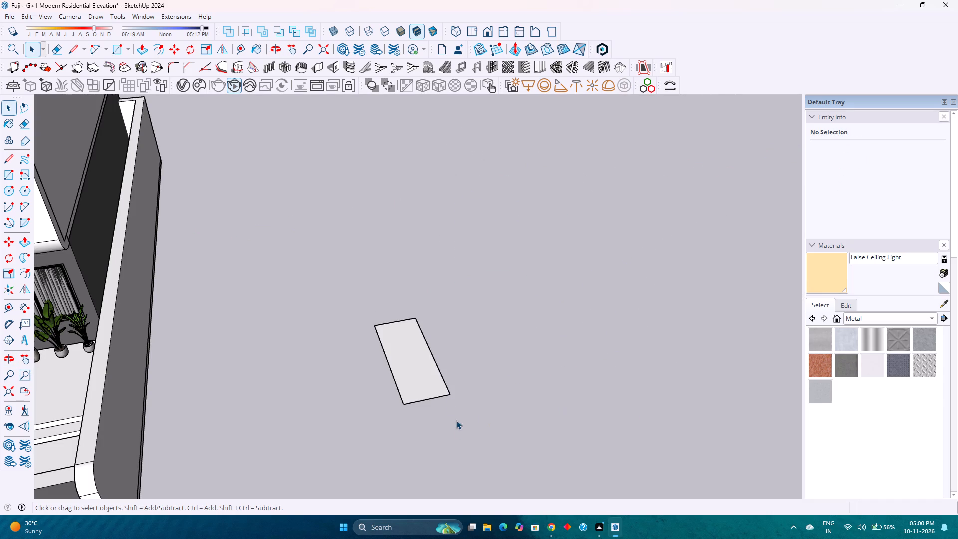
Review staircase Types A to D and the two dogleg staircase setups for the selected rectangle without building any.
{"action": "left_click_drag", "start_coordinate": [428, 388], "coordinate": [424, 381]}
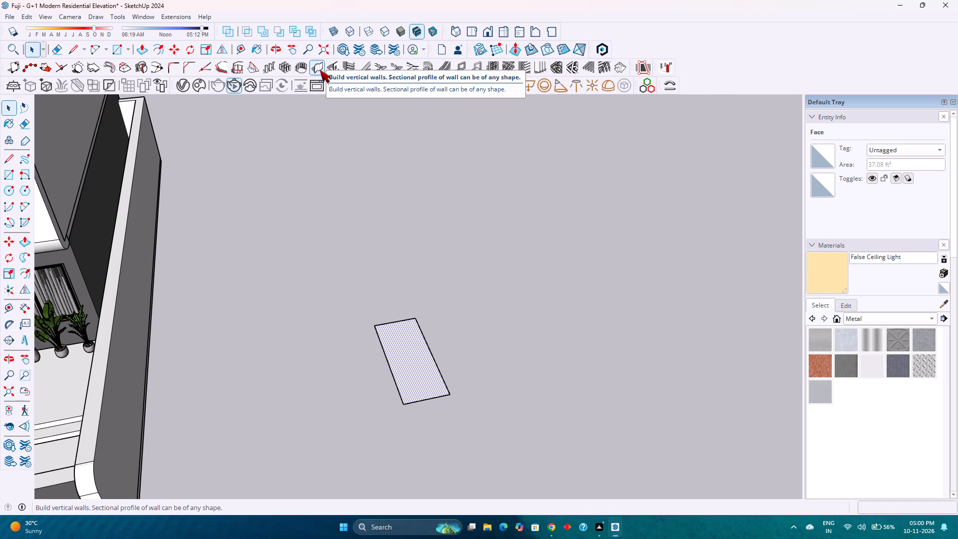
{"action": "left_click", "coordinate": [366, 74]}
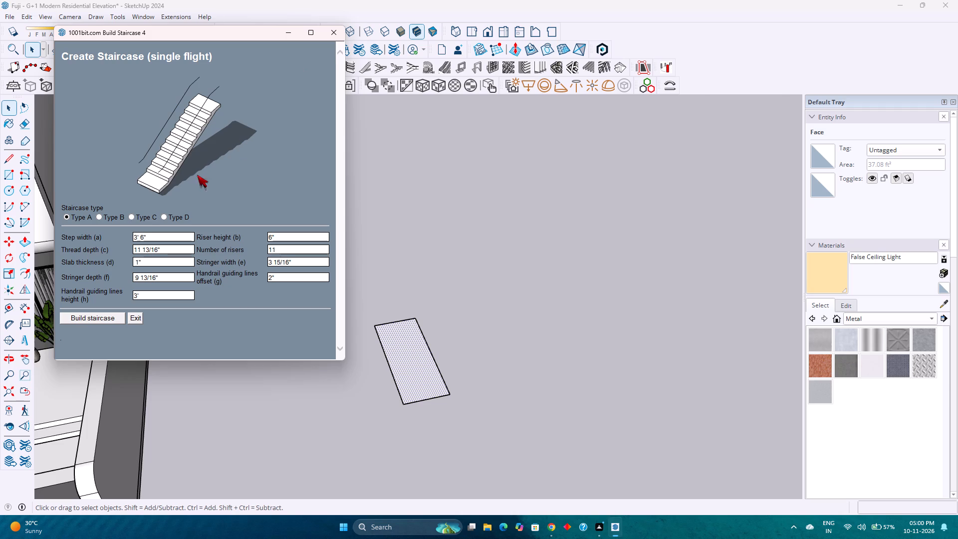
{"action": "left_click", "coordinate": [101, 216]}
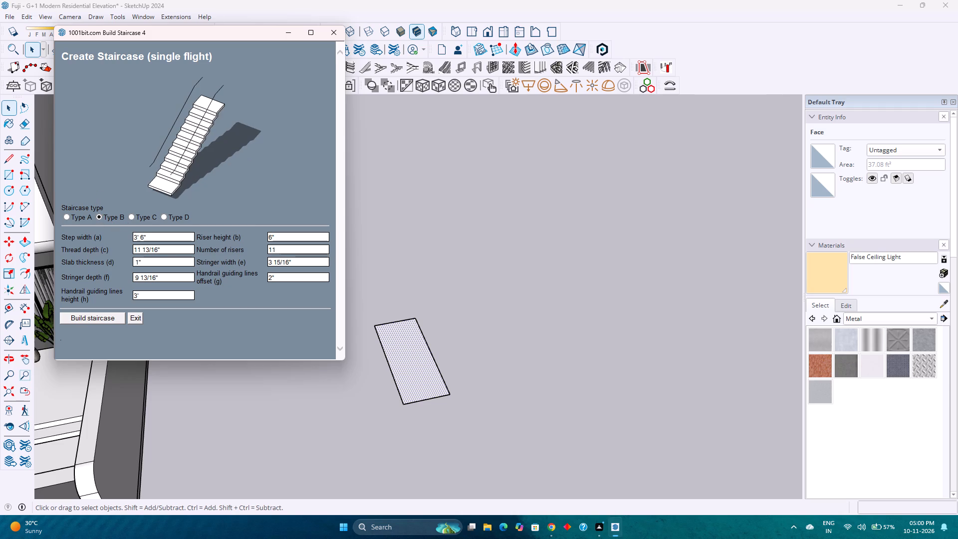
{"action": "left_click", "coordinate": [131, 218]}
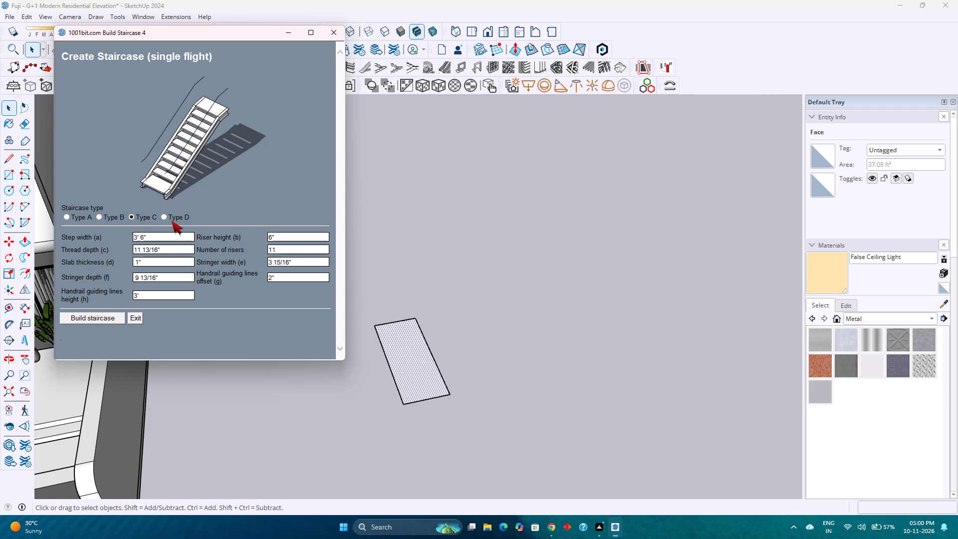
{"action": "left_click", "coordinate": [165, 216]}
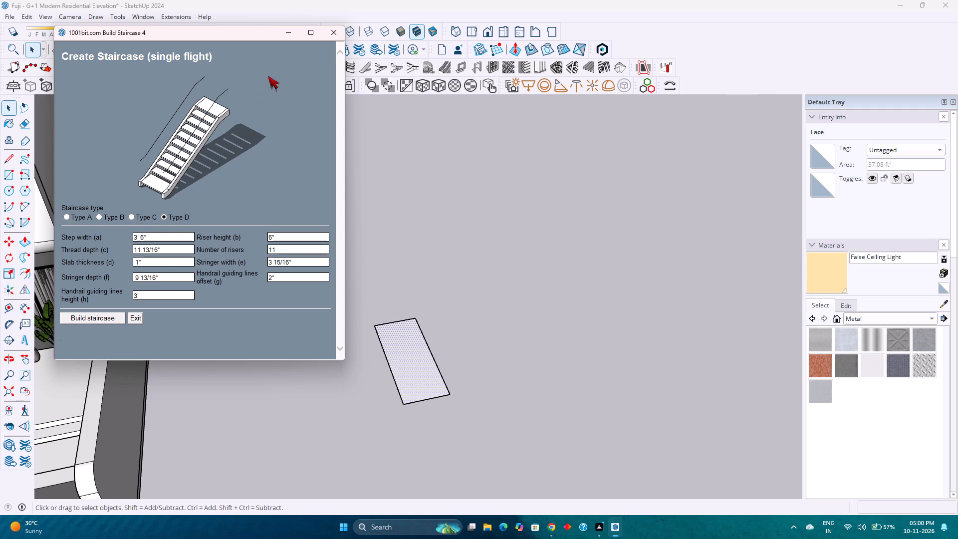
{"action": "left_click", "coordinate": [336, 29]}
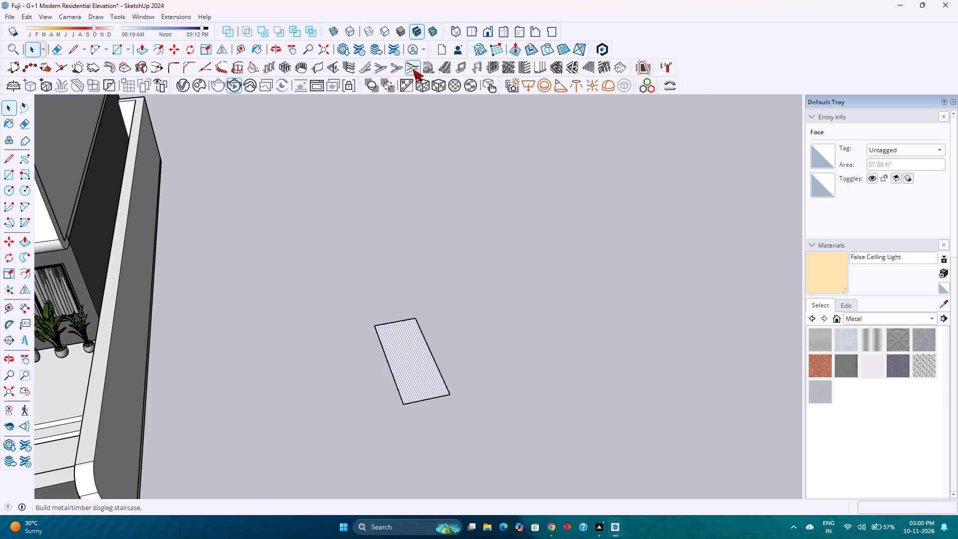
{"action": "left_click", "coordinate": [413, 69]}
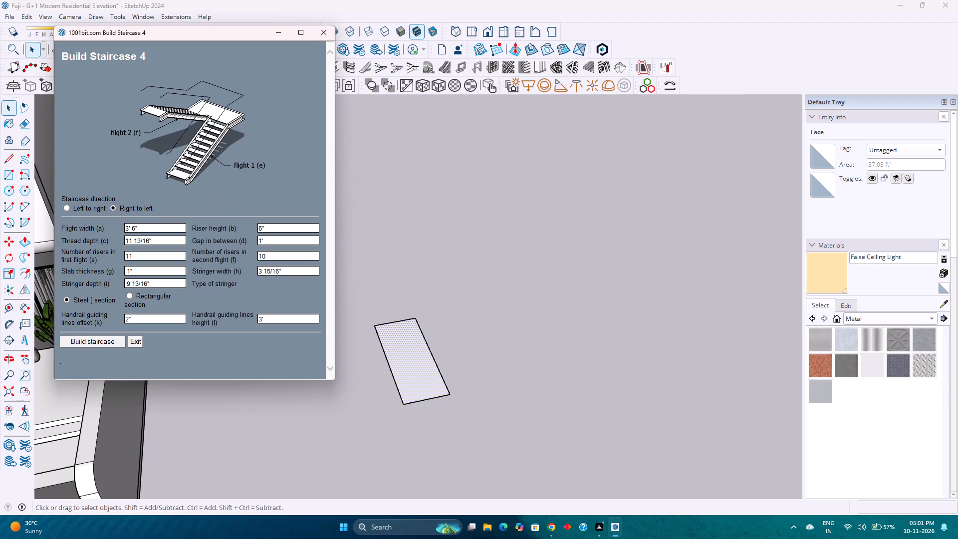
{"action": "left_click", "coordinate": [323, 37]}
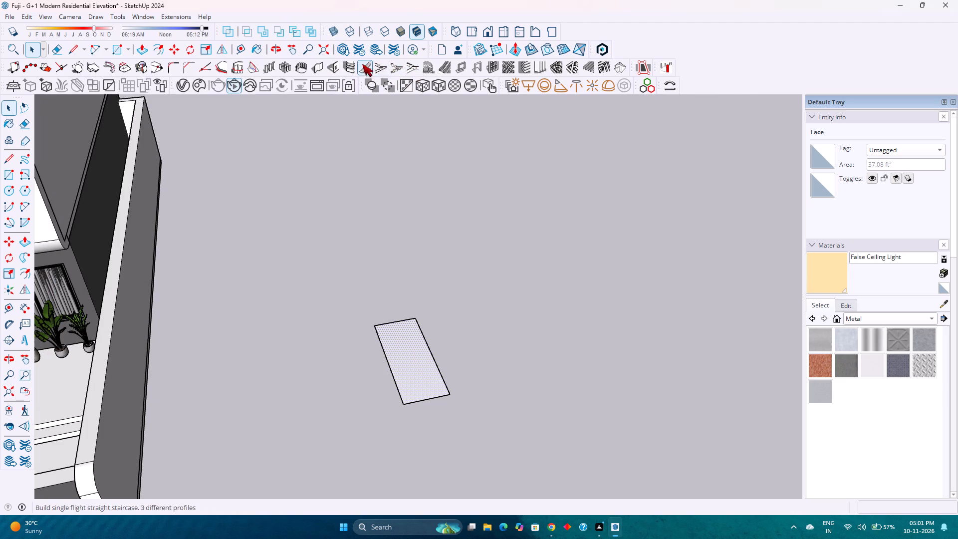
{"action": "left_click", "coordinate": [382, 69]}
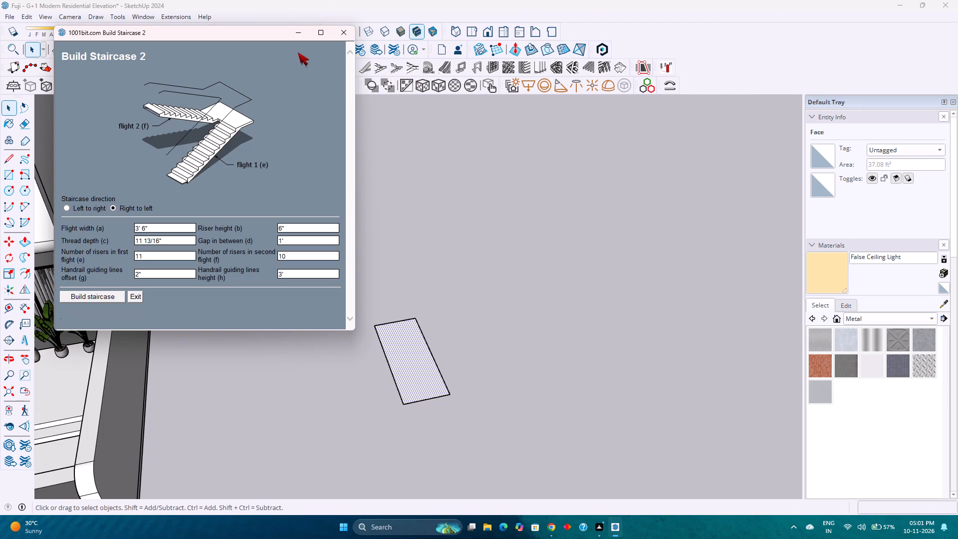
{"action": "left_click", "coordinate": [338, 31]}
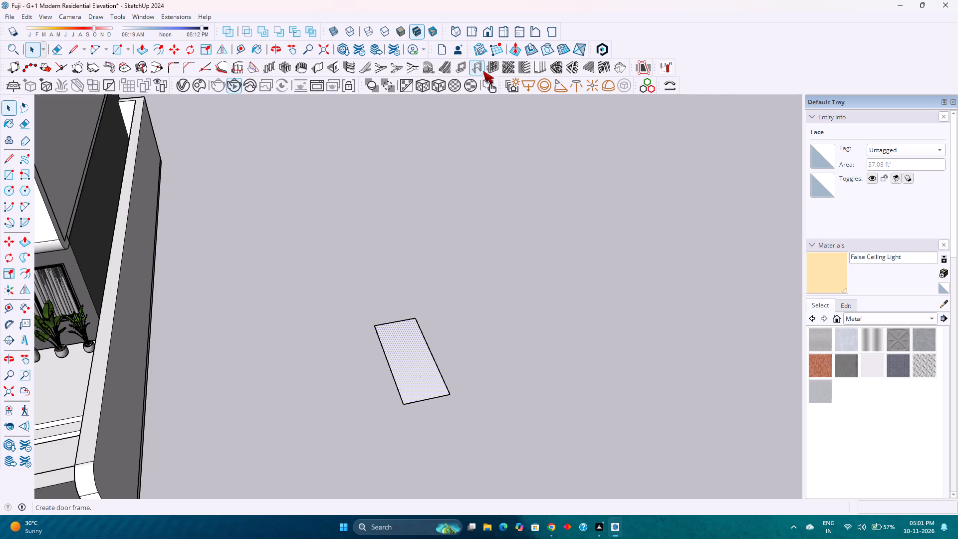
Review the Panel Divider and Create Window Frame settings without creating a frame.
{"action": "left_click", "coordinate": [485, 70]}
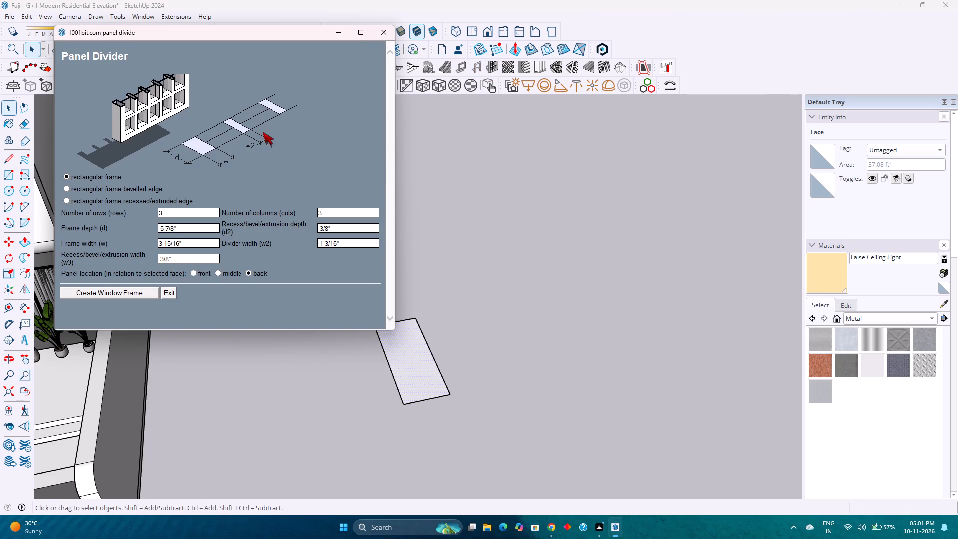
{"action": "left_click", "coordinate": [382, 35]}
{"action": "left_click", "coordinate": [457, 70]}
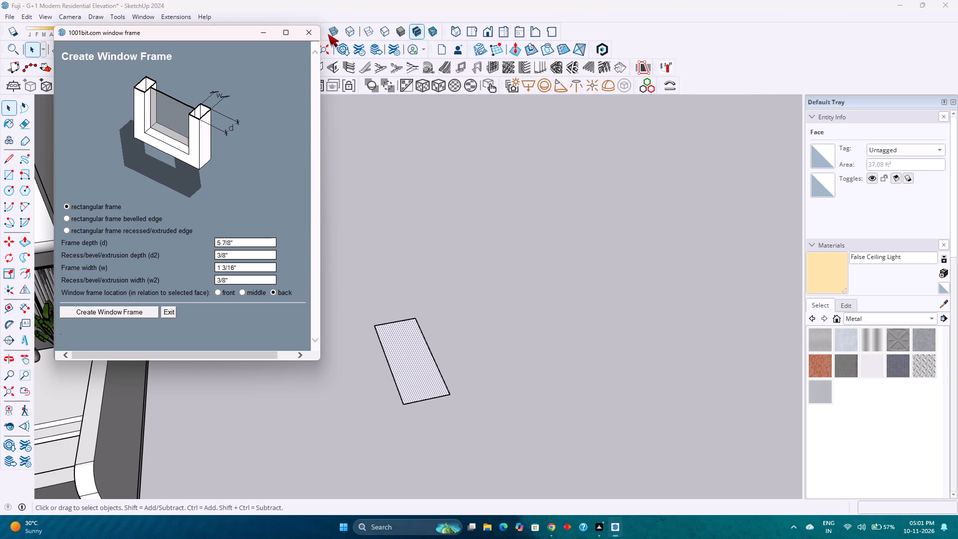
{"action": "left_click_drag", "start_coordinate": [312, 37], "coordinate": [310, 36]}
{"action": "left_click_drag", "start_coordinate": [310, 36], "coordinate": [307, 31]}
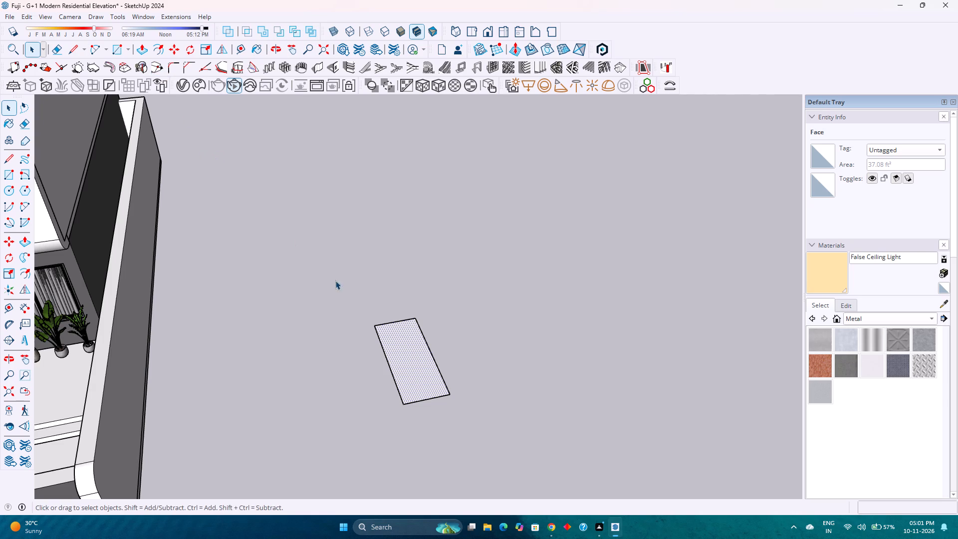
Draw an upright four-sided face about 4' high on one short edge of the ground rectangle with the Line tool.
{"action": "left_click", "coordinate": [72, 51]}
{"action": "left_click", "coordinate": [377, 325]}
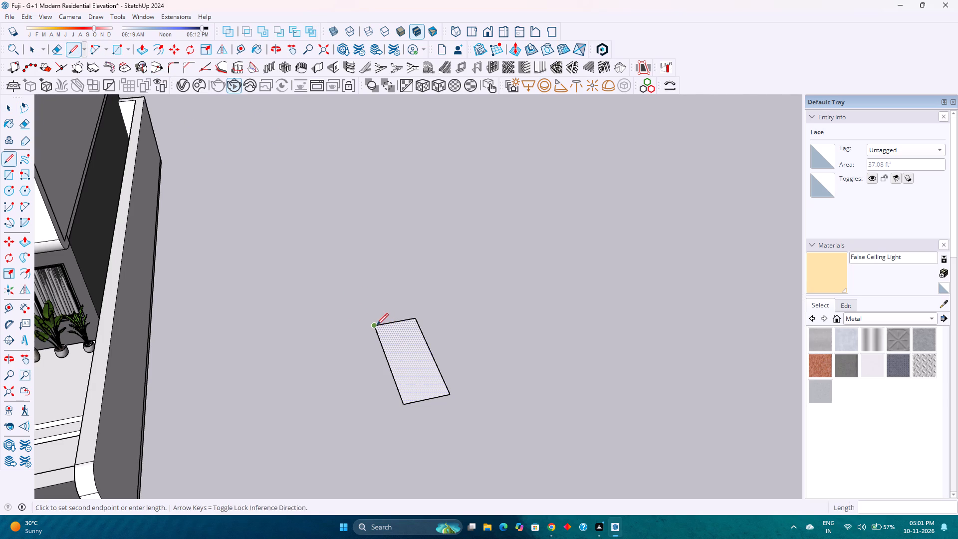
{"action": "middle_click_drag", "start_coordinate": [395, 339], "coordinate": [611, 275]}
{"action": "middle_click", "coordinate": [643, 267]}
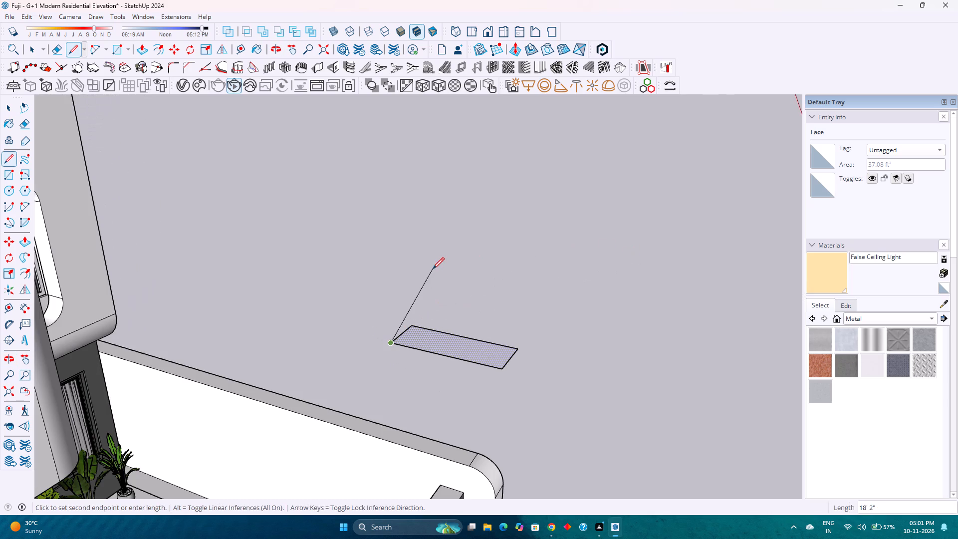
{"action": "scroll", "coordinate": [464, 287], "scroll_direction": "up", "scroll_amount": 2}
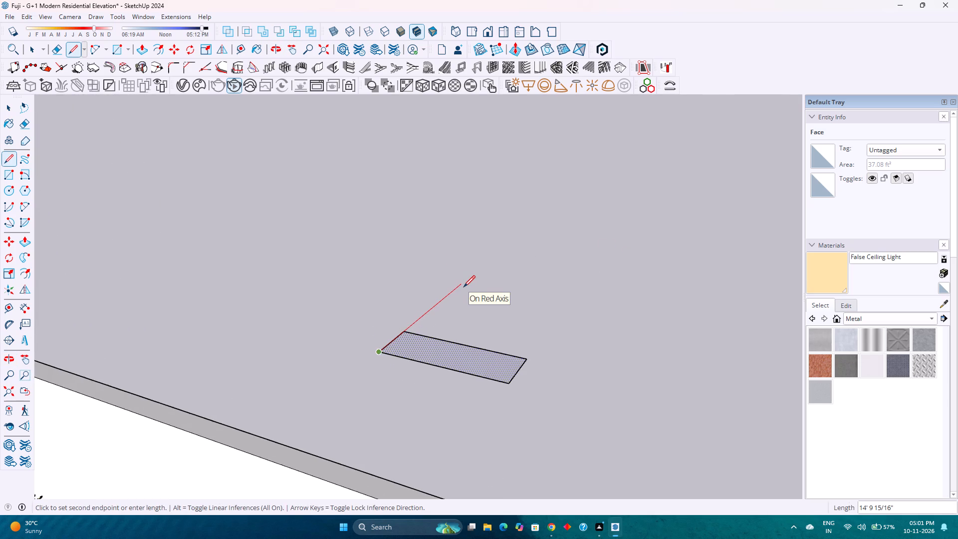
{"action": "middle_click_drag", "start_coordinate": [464, 287], "coordinate": [325, 317]}
{"action": "middle_click", "coordinate": [325, 317]}
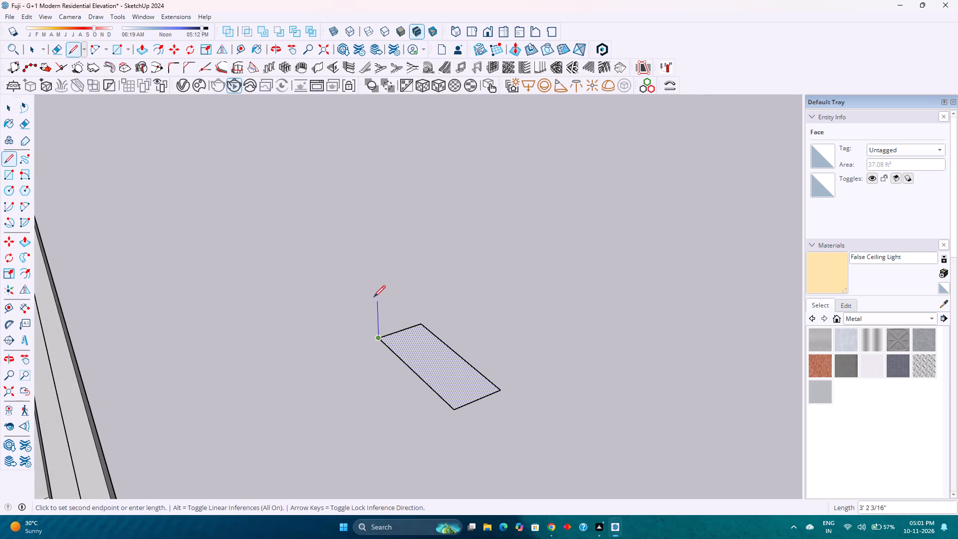
{"action": "left_click", "coordinate": [372, 291]}
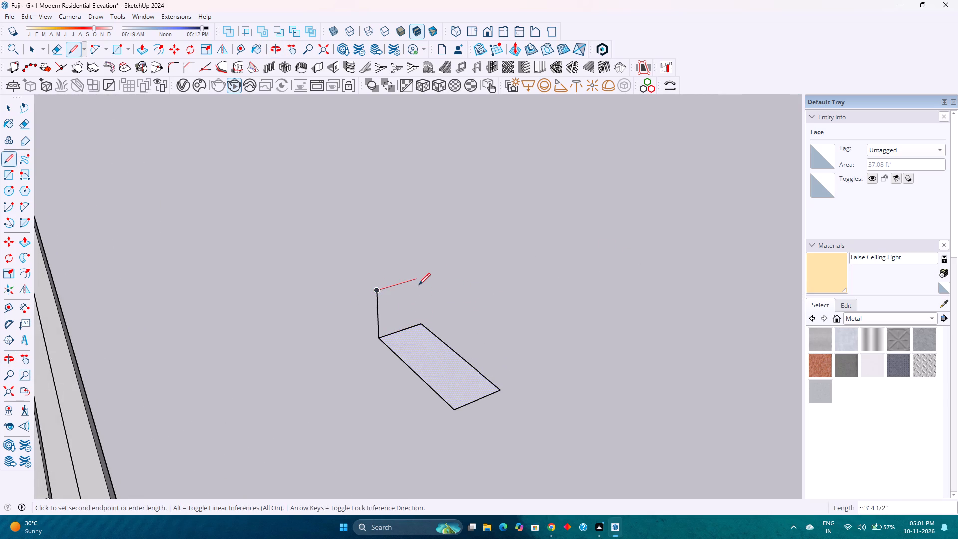
{"action": "left_click", "coordinate": [419, 285]}
{"action": "left_click", "coordinate": [423, 323]}
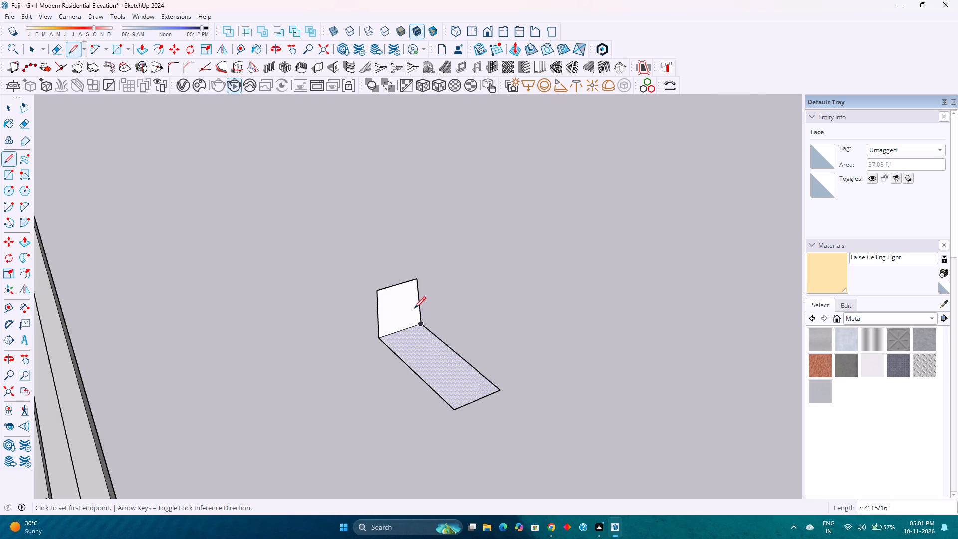
Push/Pull the upright face 9' 10" along the rectangle to its opposite end, forming a box.
{"action": "key", "text": "p"}
{"action": "left_click", "coordinate": [397, 301]}
{"action": "key", "text": "Escape"}
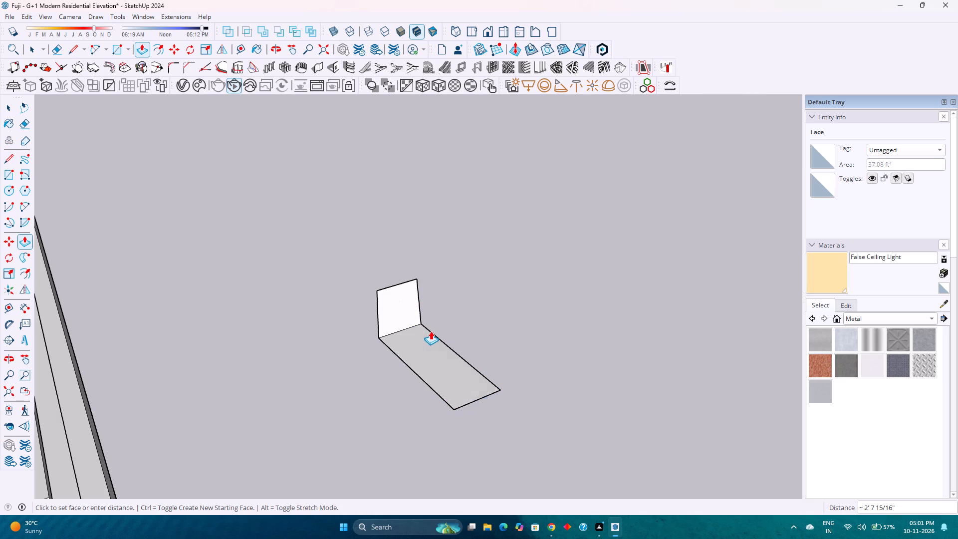
{"action": "left_click", "coordinate": [402, 311]}
{"action": "left_click", "coordinate": [456, 411]}
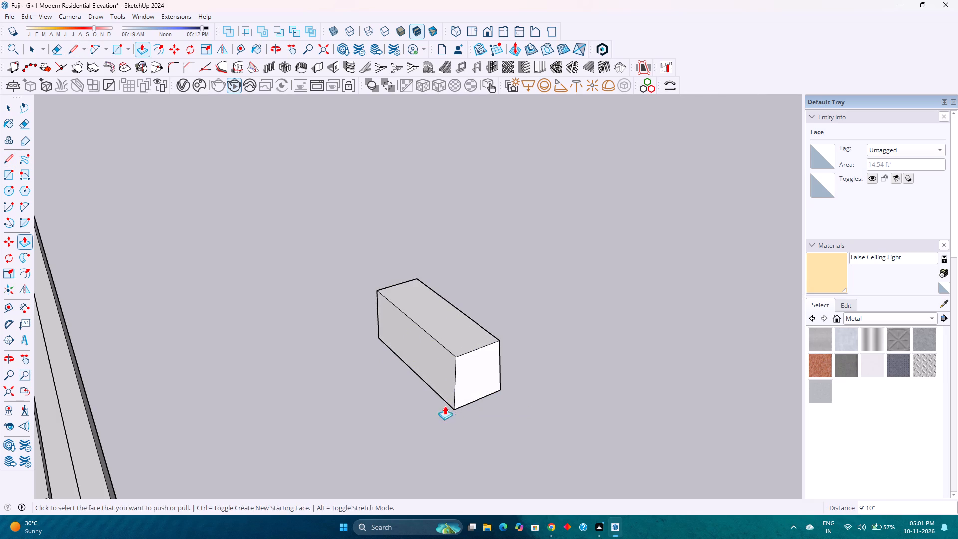
Examine the box from below and from several sides, including its position beside the house.
{"action": "middle_click_drag", "start_coordinate": [424, 389], "coordinate": [497, 242]}
{"action": "middle_click", "coordinate": [497, 242]}
{"action": "middle_click", "coordinate": [446, 204]}
{"action": "middle_click_drag", "start_coordinate": [406, 186], "coordinate": [398, 183]}
{"action": "middle_click_drag", "start_coordinate": [460, 342], "coordinate": [334, 231]}
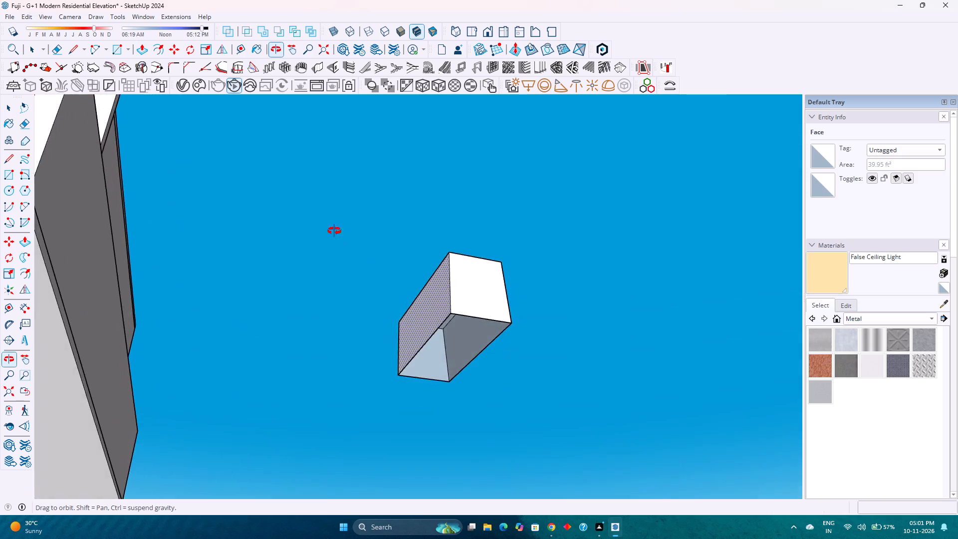
{"action": "middle_click_drag", "start_coordinate": [334, 231], "coordinate": [338, 420]}
{"action": "middle_click", "coordinate": [338, 420]}
{"action": "scroll", "coordinate": [411, 366], "scroll_direction": "down", "scroll_amount": 2}
{"action": "middle_click_drag", "start_coordinate": [412, 367], "coordinate": [236, 407]}
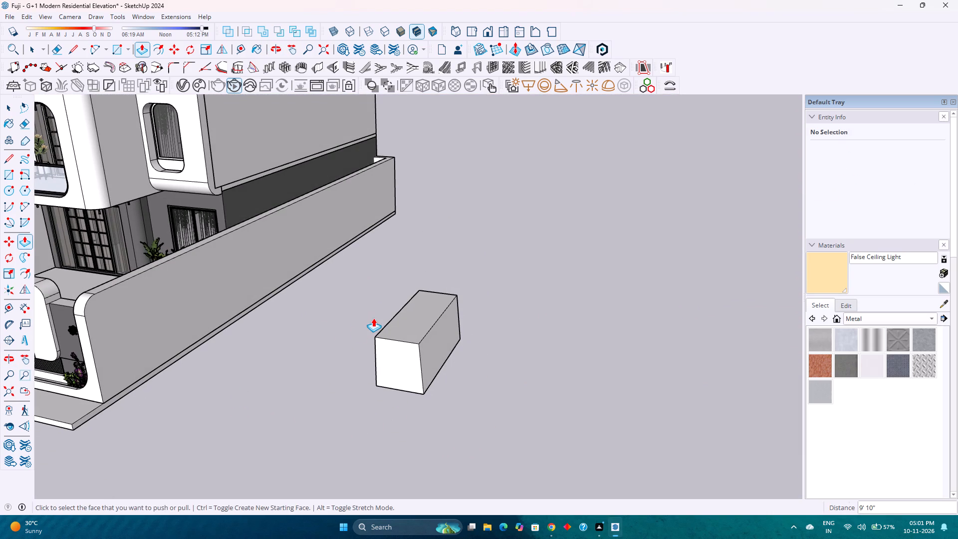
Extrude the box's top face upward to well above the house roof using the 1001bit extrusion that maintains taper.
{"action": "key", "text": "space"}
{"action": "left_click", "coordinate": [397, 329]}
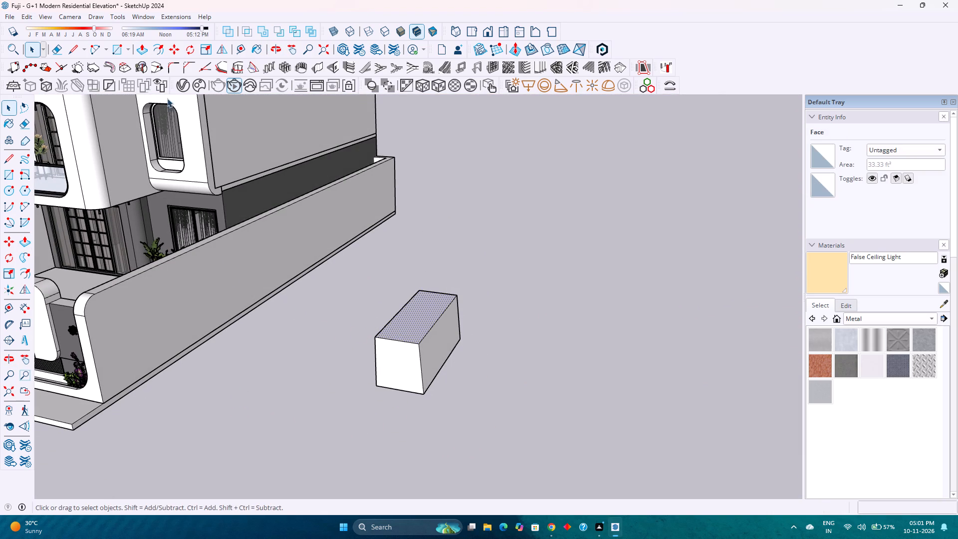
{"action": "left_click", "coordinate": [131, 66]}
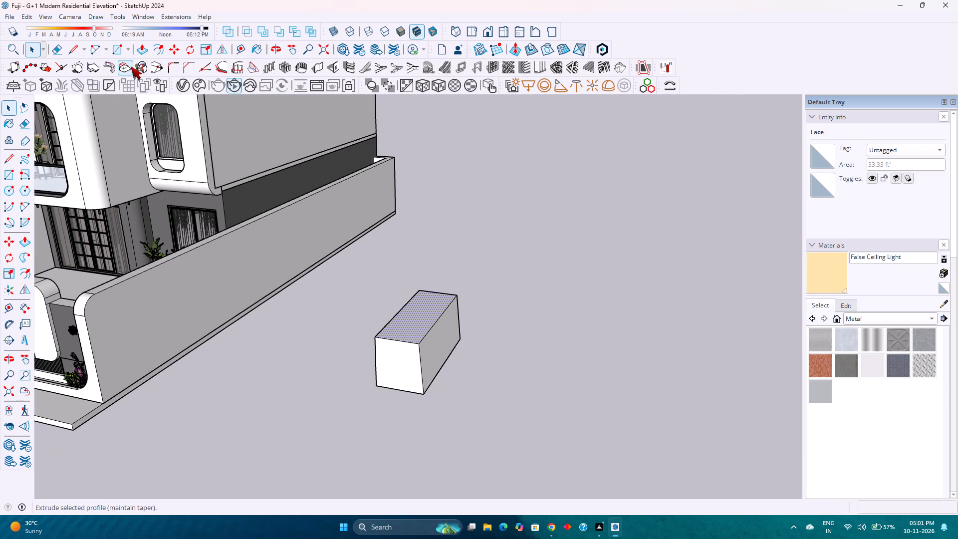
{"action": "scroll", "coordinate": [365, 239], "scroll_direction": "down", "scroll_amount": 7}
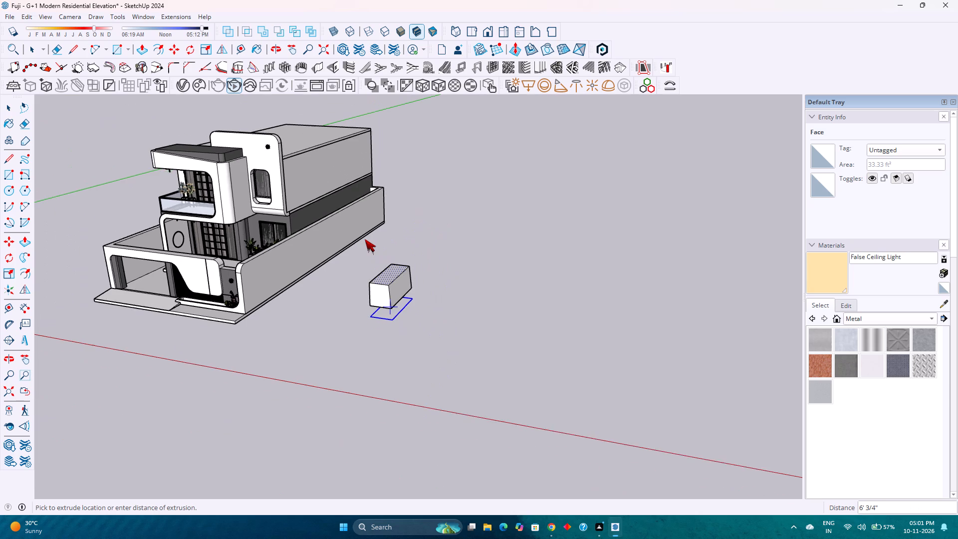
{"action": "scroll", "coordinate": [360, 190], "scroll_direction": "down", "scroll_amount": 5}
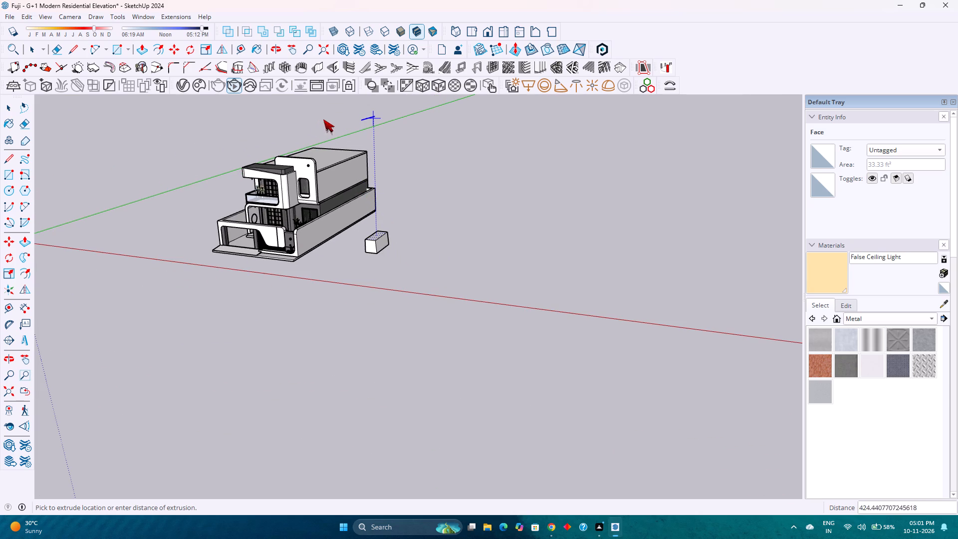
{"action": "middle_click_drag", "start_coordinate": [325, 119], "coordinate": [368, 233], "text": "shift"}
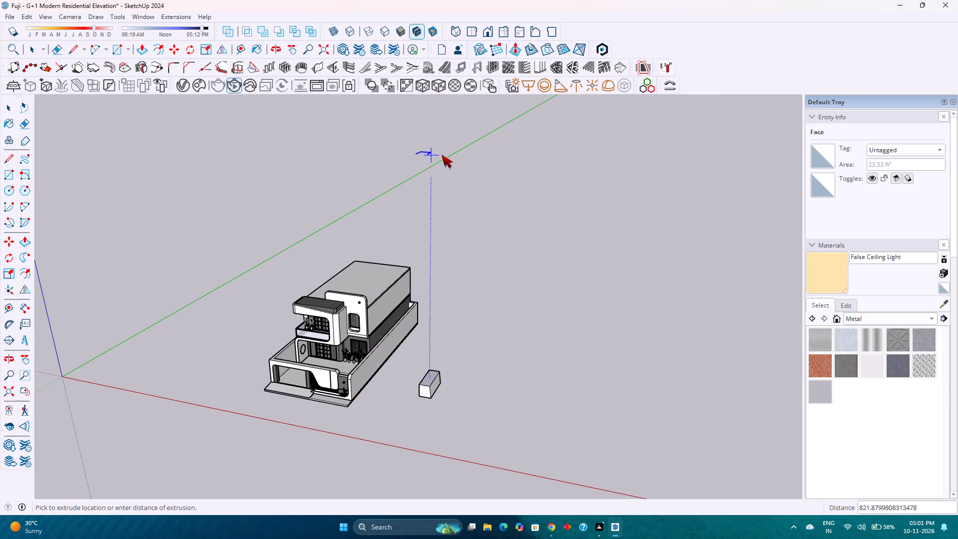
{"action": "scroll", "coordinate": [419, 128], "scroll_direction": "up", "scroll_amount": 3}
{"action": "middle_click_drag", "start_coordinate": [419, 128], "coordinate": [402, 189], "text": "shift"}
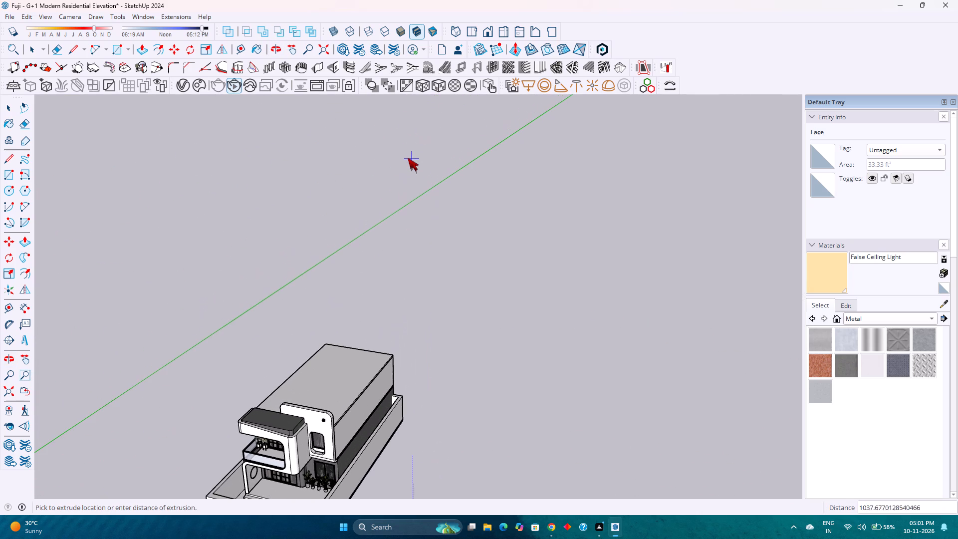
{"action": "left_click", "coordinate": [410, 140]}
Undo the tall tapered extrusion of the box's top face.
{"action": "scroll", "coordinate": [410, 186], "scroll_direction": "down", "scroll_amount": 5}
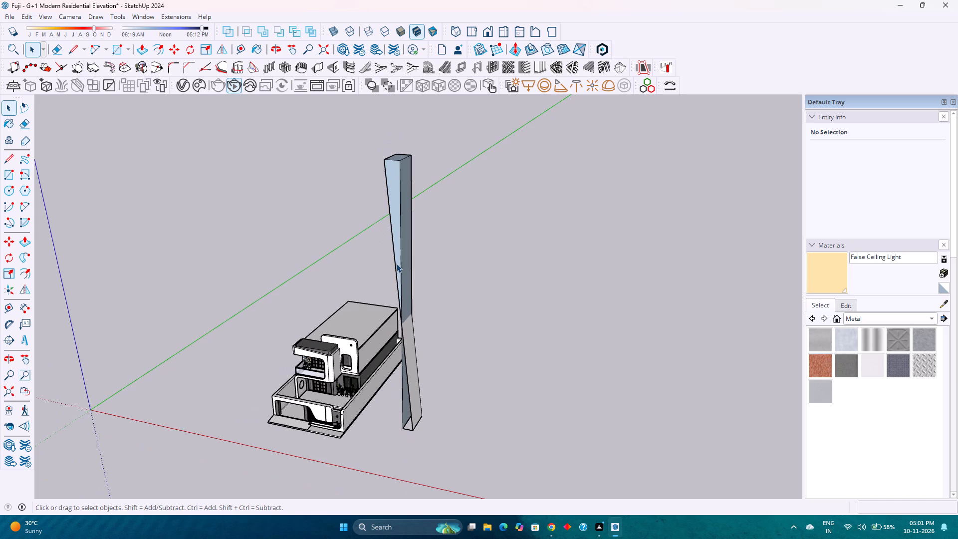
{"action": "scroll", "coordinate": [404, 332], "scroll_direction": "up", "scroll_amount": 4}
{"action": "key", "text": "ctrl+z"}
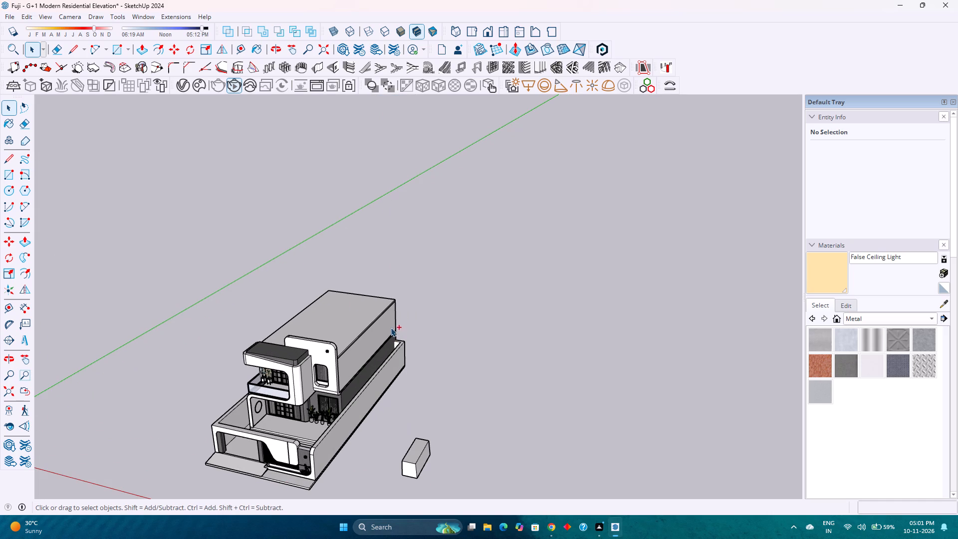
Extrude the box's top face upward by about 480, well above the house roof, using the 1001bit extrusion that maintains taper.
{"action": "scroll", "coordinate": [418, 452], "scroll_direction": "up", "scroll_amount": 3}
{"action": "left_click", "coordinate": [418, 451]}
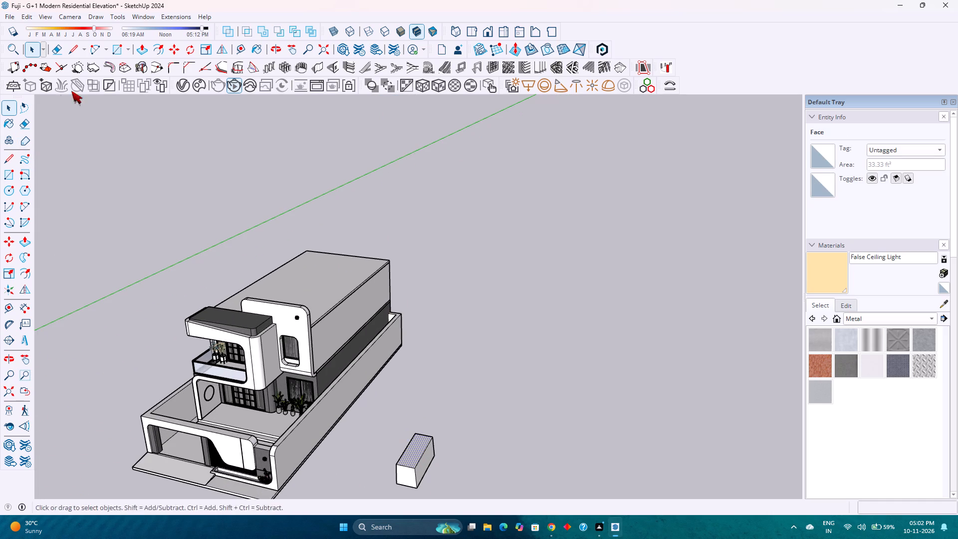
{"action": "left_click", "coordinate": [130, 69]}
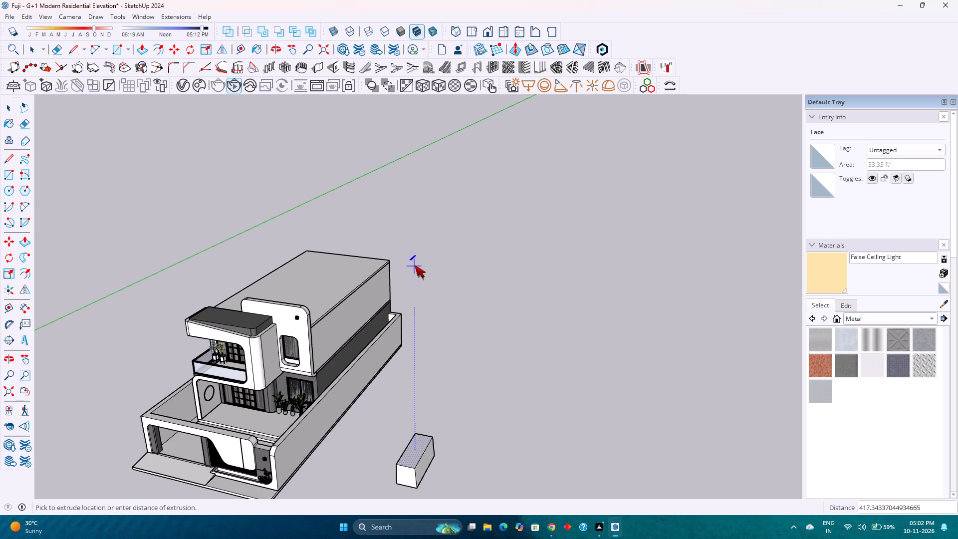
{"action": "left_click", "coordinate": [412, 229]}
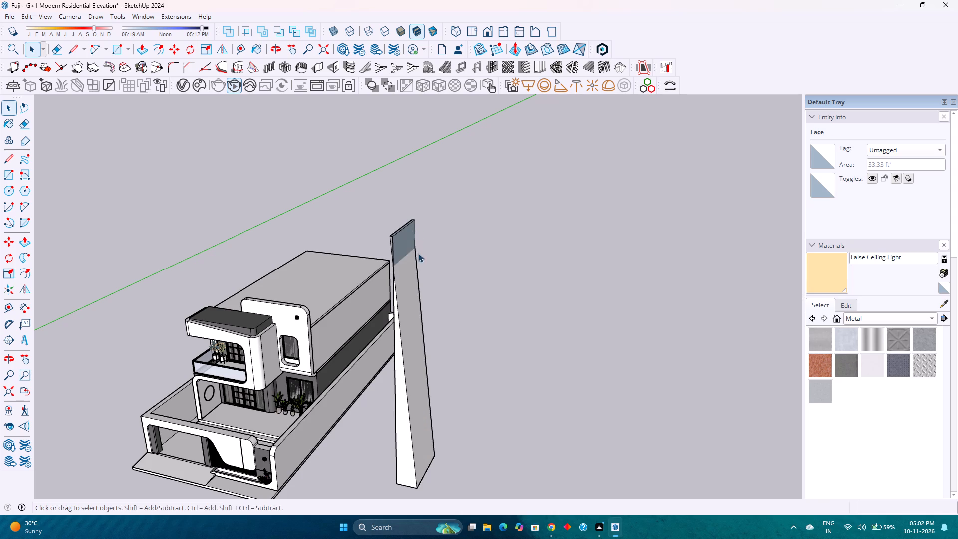
Examine the tall extrusion from several sides and from above, checking its crossing side faces near the top.
{"action": "scroll", "coordinate": [397, 267], "scroll_direction": "up", "scroll_amount": 13}
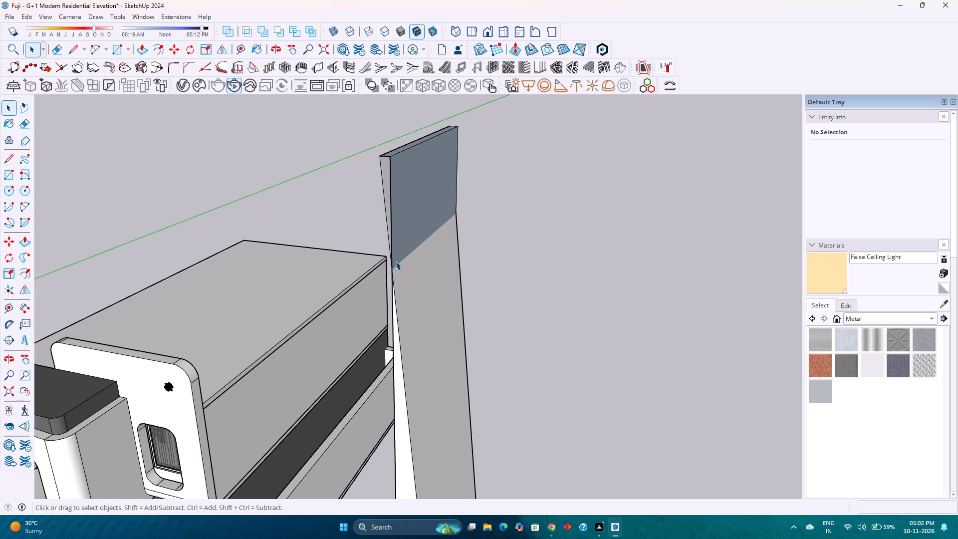
{"action": "scroll", "coordinate": [396, 261], "scroll_direction": "up", "scroll_amount": 6}
{"action": "middle_click_drag", "start_coordinate": [396, 261], "coordinate": [426, 262]}
{"action": "middle_click", "coordinate": [426, 262]}
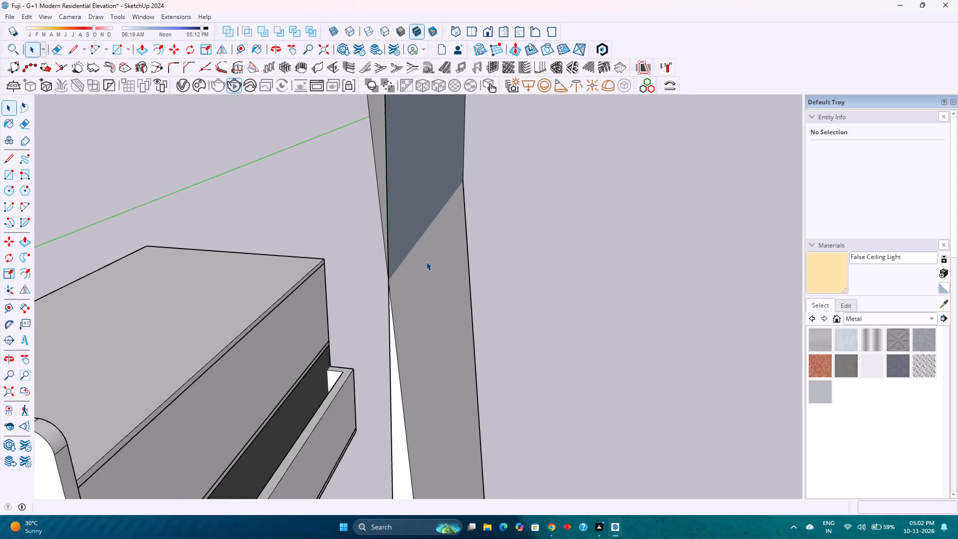
{"action": "scroll", "coordinate": [426, 262], "scroll_direction": "down", "scroll_amount": 4}
{"action": "scroll", "coordinate": [419, 246], "scroll_direction": "up", "scroll_amount": 3}
{"action": "middle_click_drag", "start_coordinate": [410, 235], "coordinate": [441, 253]}
{"action": "middle_click", "coordinate": [441, 253]}
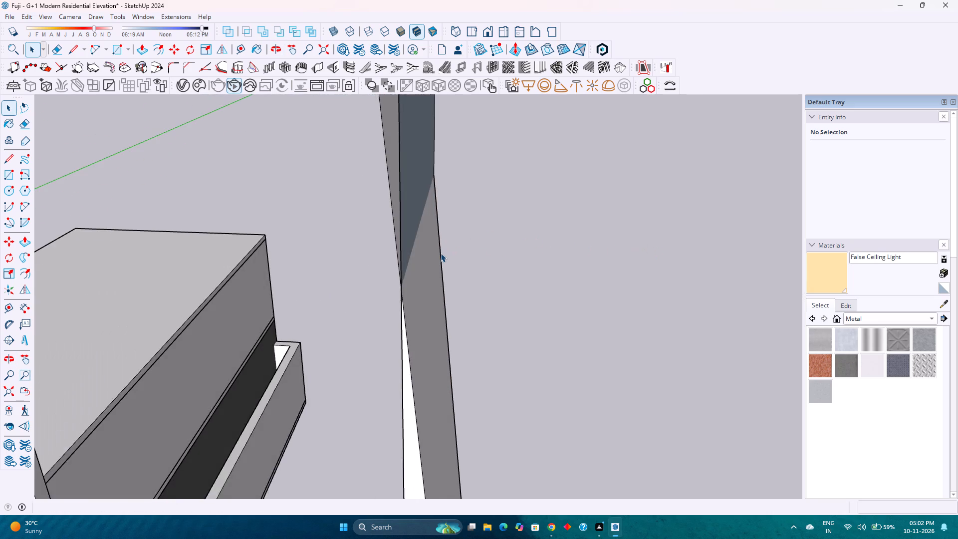
{"action": "scroll", "coordinate": [441, 253], "scroll_direction": "down", "scroll_amount": 11}
{"action": "middle_click_drag", "start_coordinate": [417, 208], "coordinate": [354, 398]}
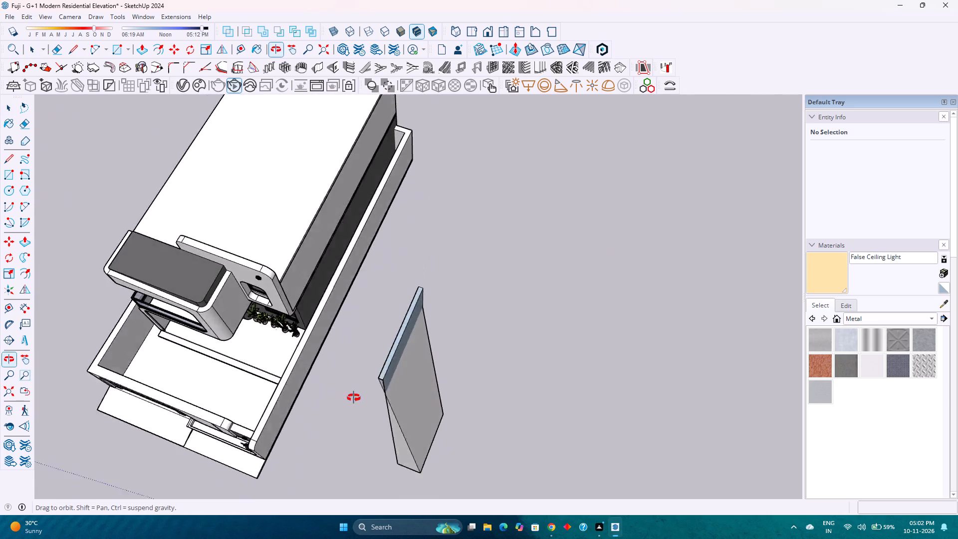
{"action": "middle_click_drag", "start_coordinate": [354, 398], "coordinate": [482, 242]}
{"action": "middle_click_drag", "start_coordinate": [466, 234], "coordinate": [392, 210]}
{"action": "middle_click", "coordinate": [390, 210]}
{"action": "middle_click_drag", "start_coordinate": [471, 269], "coordinate": [0, 265]}
{"action": "middle_click_drag", "start_coordinate": [311, 281], "coordinate": [191, 259]}
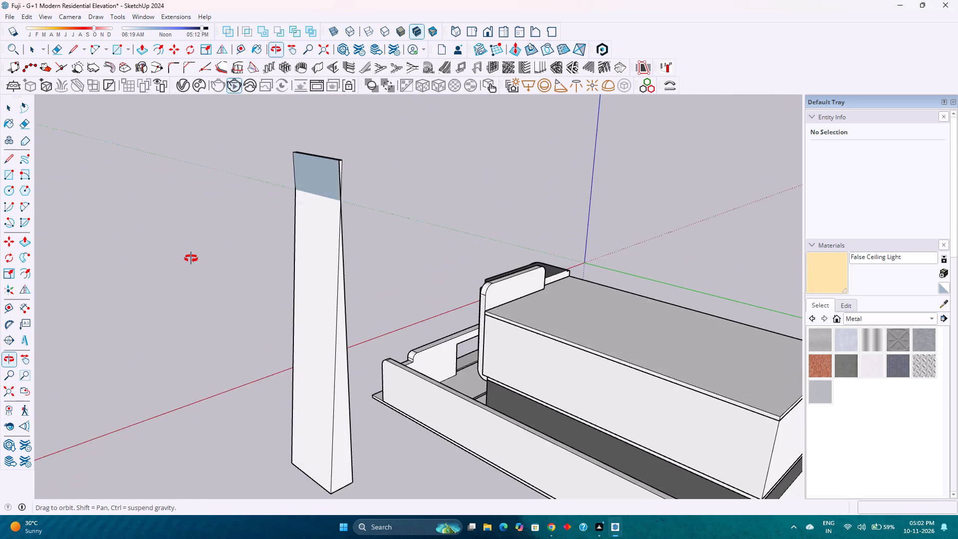
{"action": "middle_click_drag", "start_coordinate": [191, 259], "coordinate": [711, 237]}
{"action": "middle_click", "coordinate": [711, 237]}
{"action": "scroll", "coordinate": [506, 203], "scroll_direction": "up", "scroll_amount": 5}
{"action": "scroll", "coordinate": [476, 212], "scroll_direction": "down", "scroll_amount": 4}
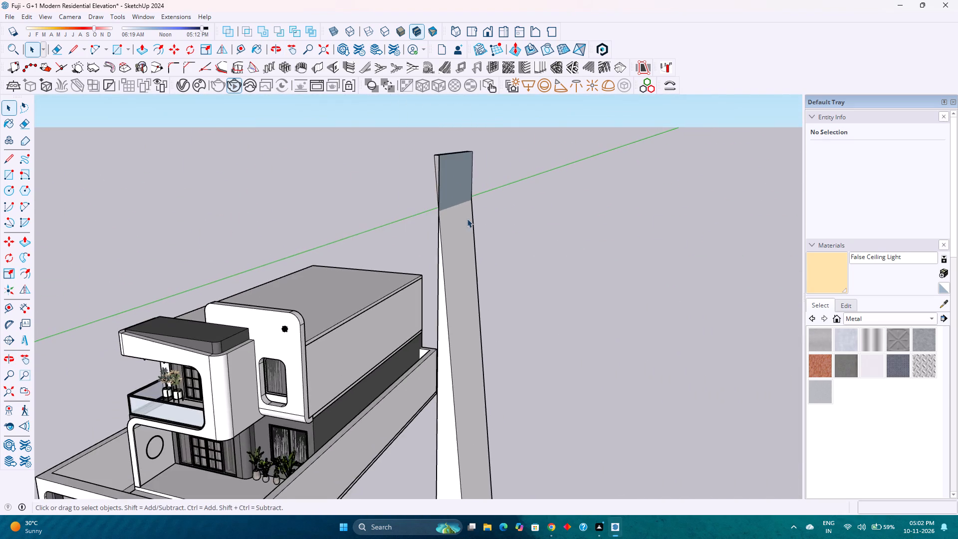
{"action": "middle_click_drag", "start_coordinate": [402, 253], "coordinate": [571, 228]}
{"action": "middle_click", "coordinate": [571, 228]}
{"action": "scroll", "coordinate": [571, 228], "scroll_direction": "down", "scroll_amount": 4}
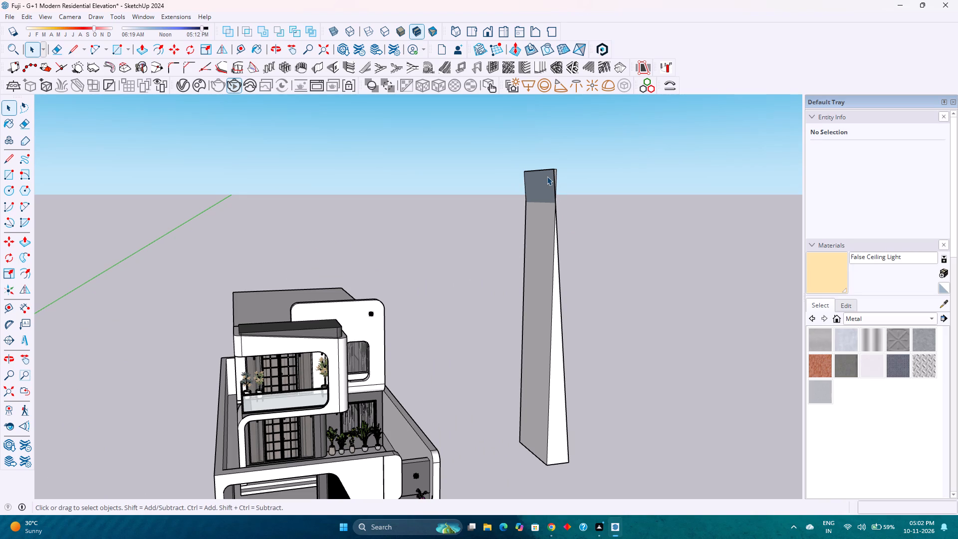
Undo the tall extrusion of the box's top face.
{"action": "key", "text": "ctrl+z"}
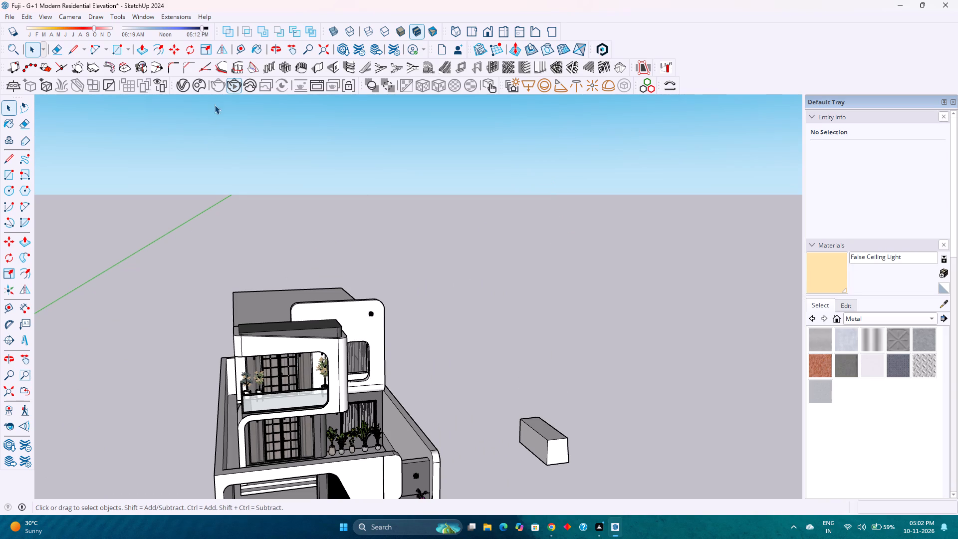
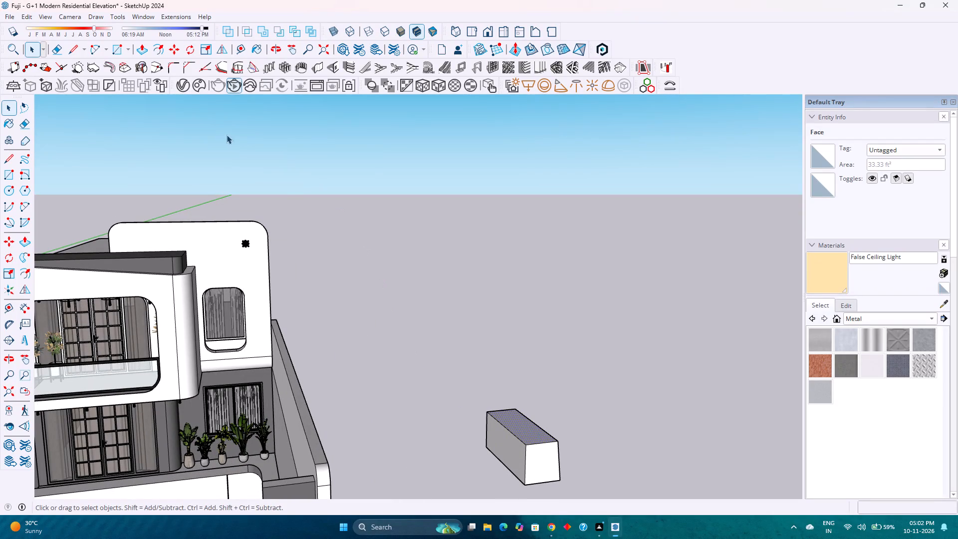
Try to move a corner vertex of the box's top face upward using the 1001bit vertex tool.
{"action": "left_click", "coordinate": [164, 71]}
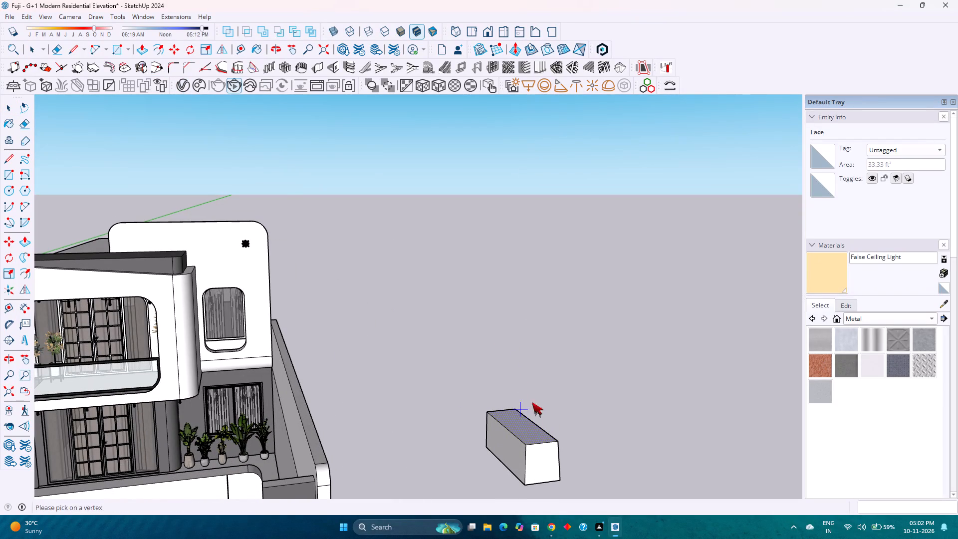
{"action": "left_click", "coordinate": [535, 417]}
{"action": "left_click", "coordinate": [534, 314]}
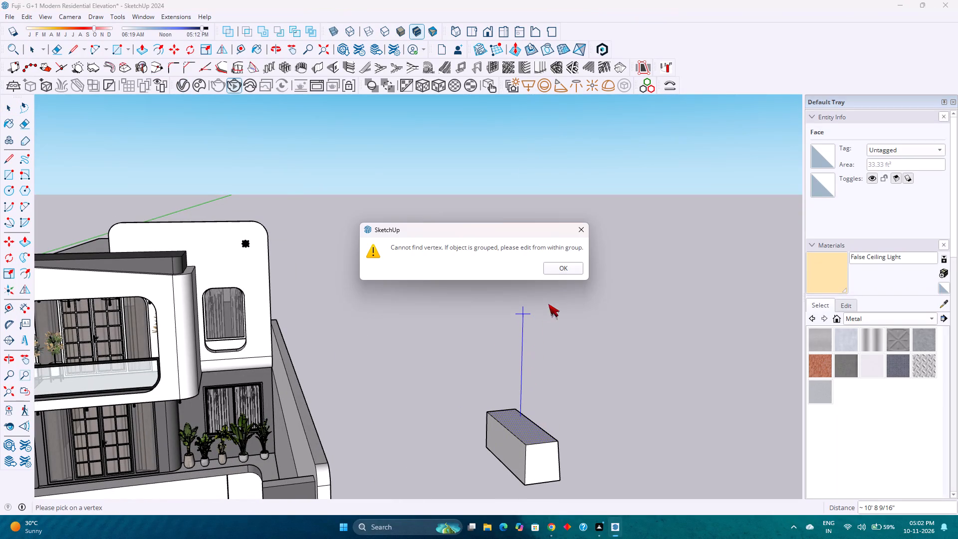
{"action": "left_click", "coordinate": [551, 267]}
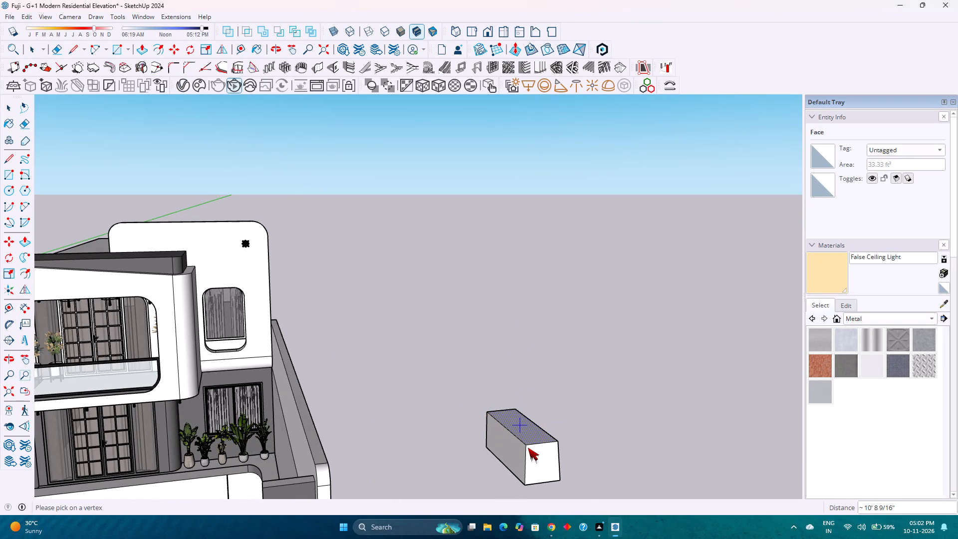
{"action": "middle_click_drag", "start_coordinate": [526, 443], "coordinate": [448, 438]}
{"action": "middle_click", "coordinate": [448, 438]}
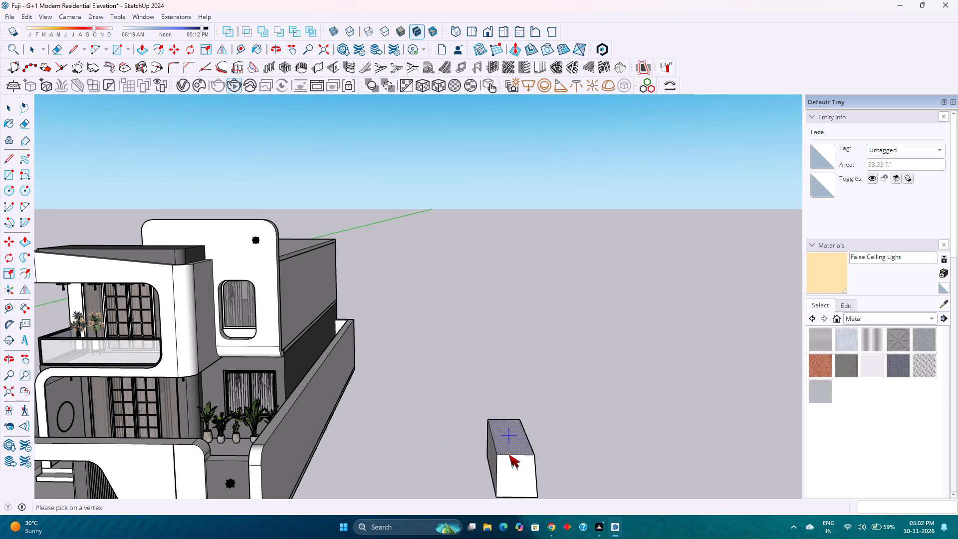
{"action": "left_click", "coordinate": [532, 455]}
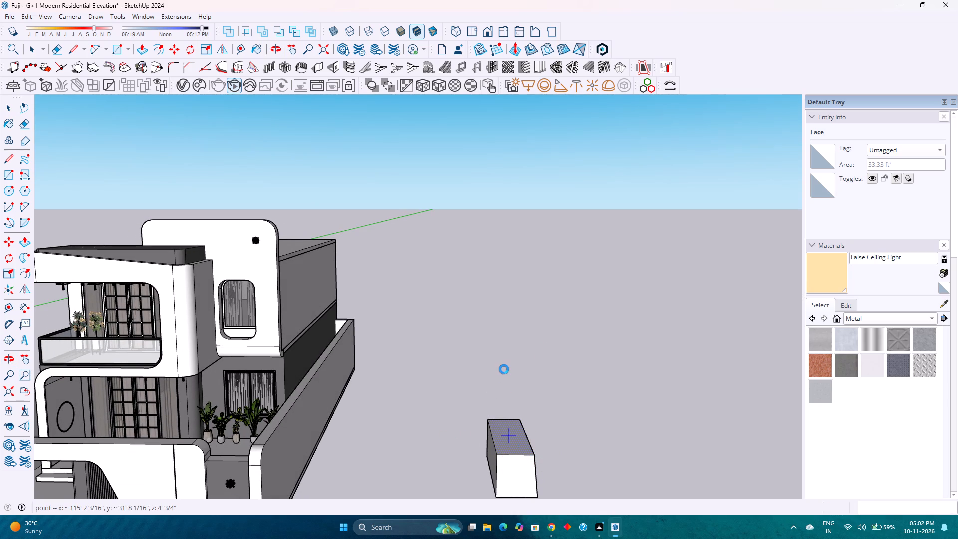
{"action": "double_click", "coordinate": [506, 366]}
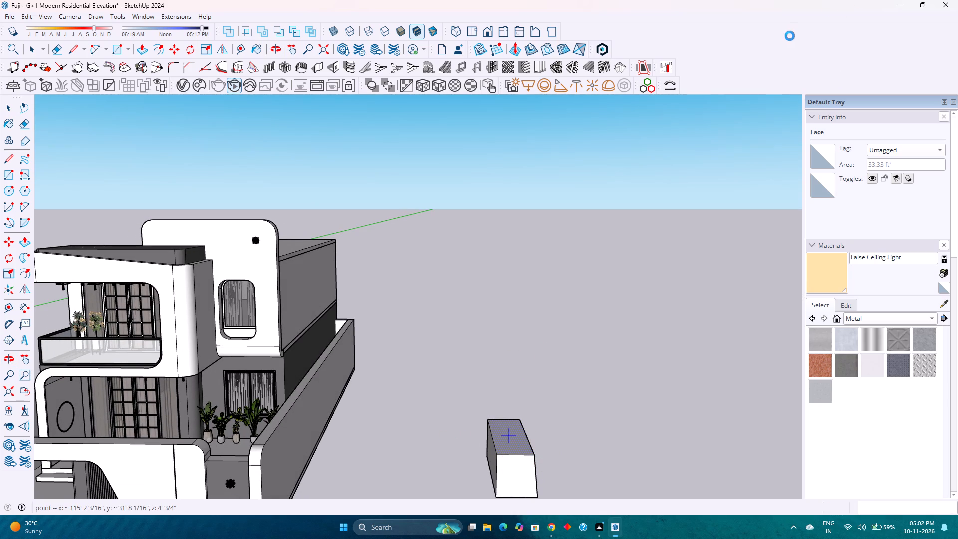
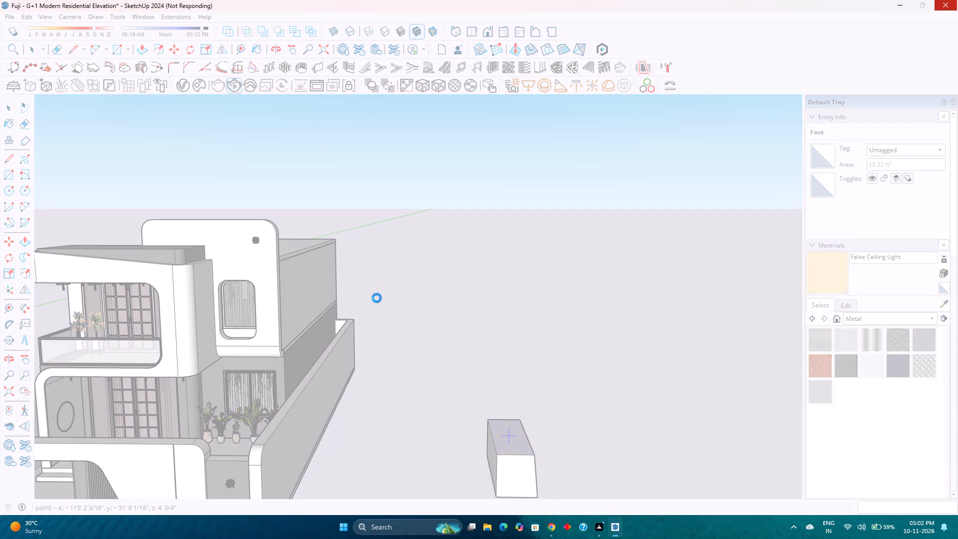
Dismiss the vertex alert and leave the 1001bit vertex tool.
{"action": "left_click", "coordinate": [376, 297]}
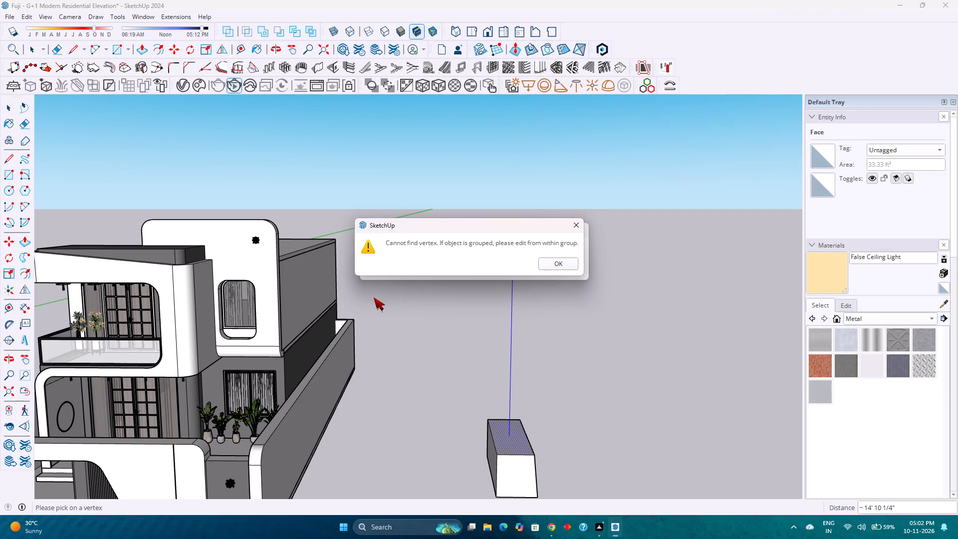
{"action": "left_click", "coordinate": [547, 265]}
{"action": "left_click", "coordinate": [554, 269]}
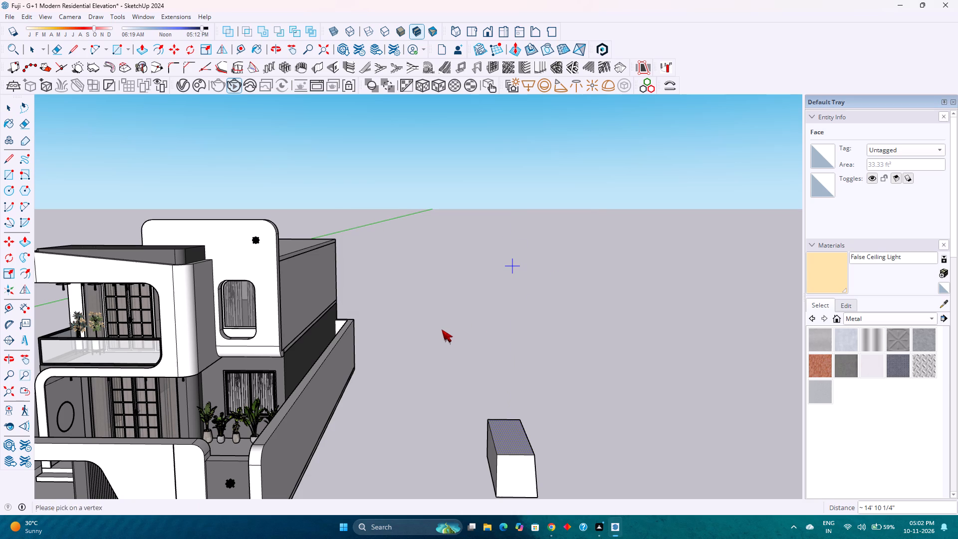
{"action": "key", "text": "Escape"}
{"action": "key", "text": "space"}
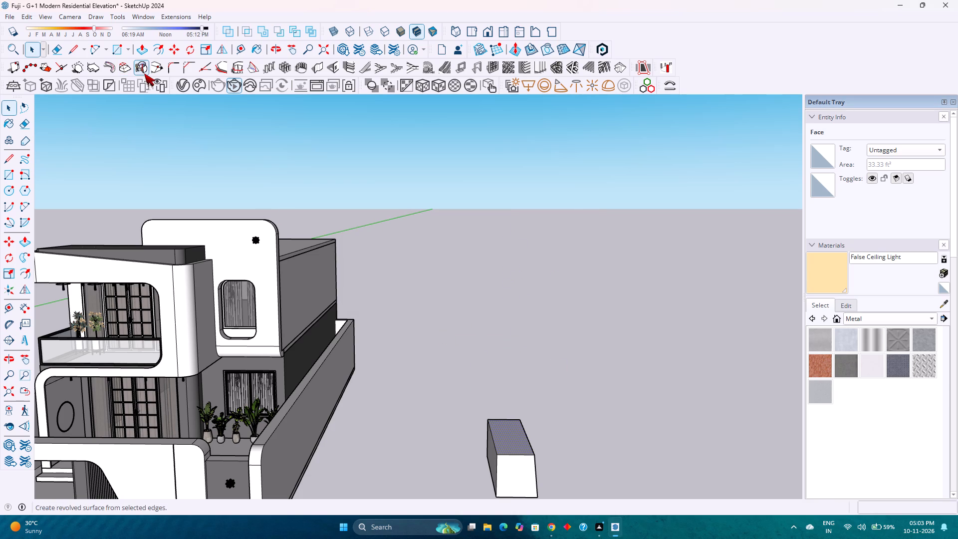
Set up a 1001bit revolved surface from the box's top front edge with 999 surface segments and start creating it.
{"action": "left_click", "coordinate": [144, 73]}
{"action": "left_click", "coordinate": [530, 271]}
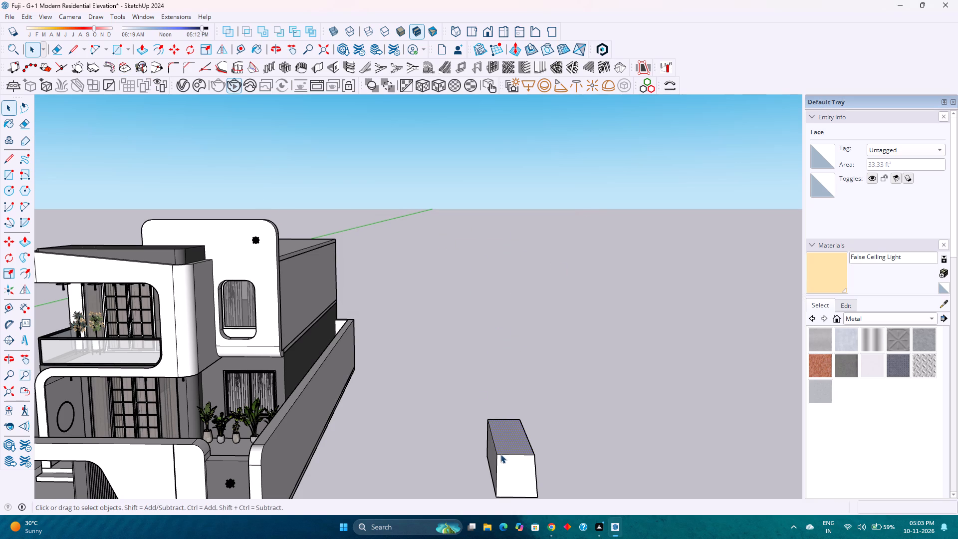
{"action": "left_click", "coordinate": [505, 456]}
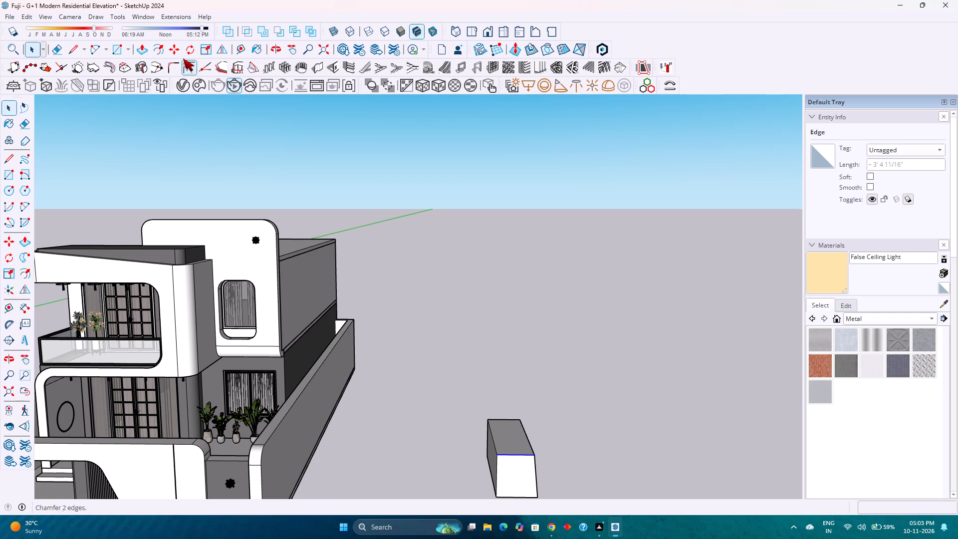
{"action": "left_click", "coordinate": [139, 68]}
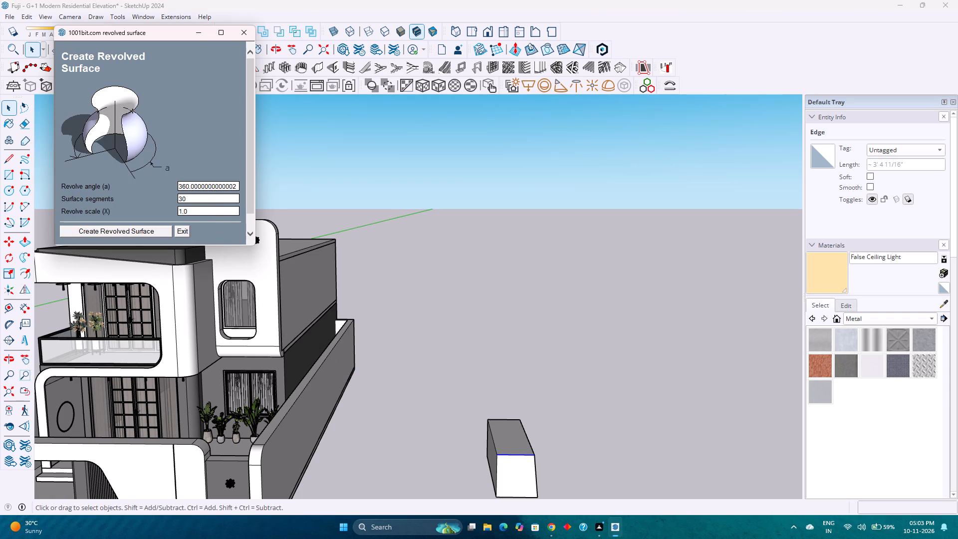
{"action": "left_click", "coordinate": [223, 199]}
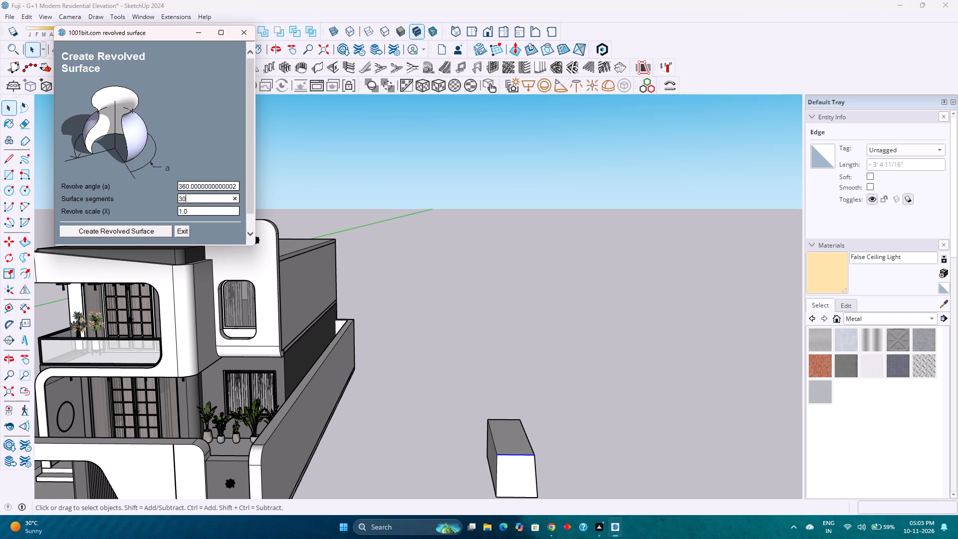
{"action": "double_click", "coordinate": [223, 199]}
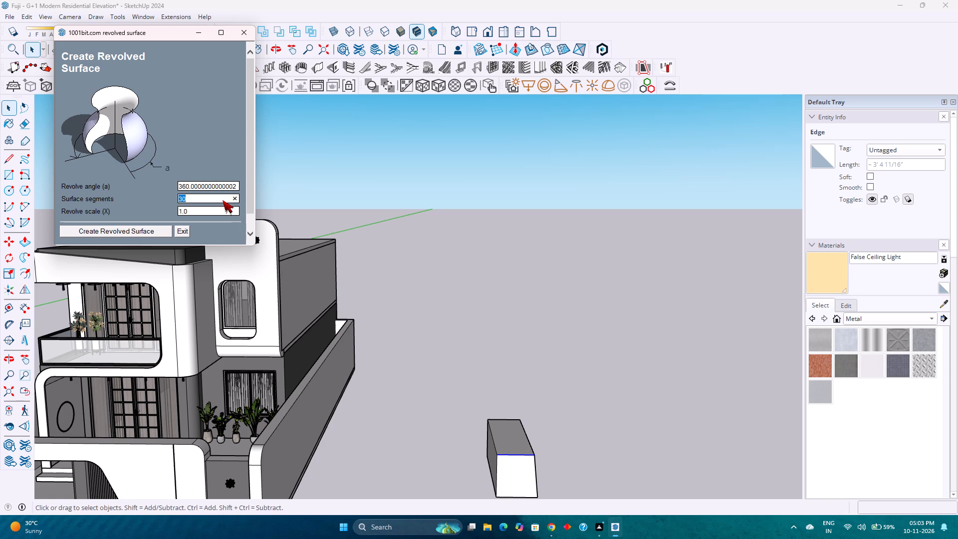
{"action": "type", "text": "40"}
{"action": "key", "text": "BackSpace"}
{"action": "key", "text": "BackSpace"}
{"action": "type", "text": "999"}
{"action": "left_click", "coordinate": [227, 205]}
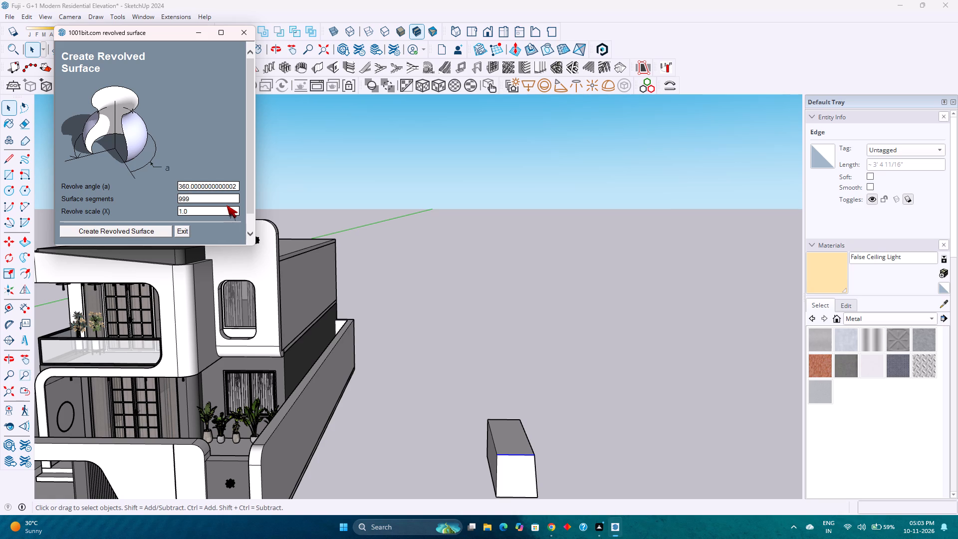
{"action": "left_click", "coordinate": [219, 212]}
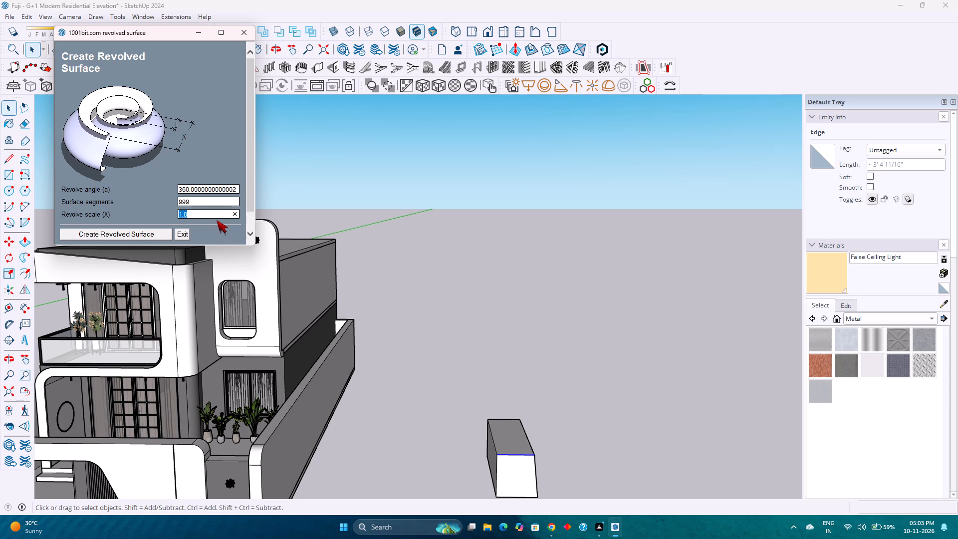
{"action": "left_click", "coordinate": [133, 232]}
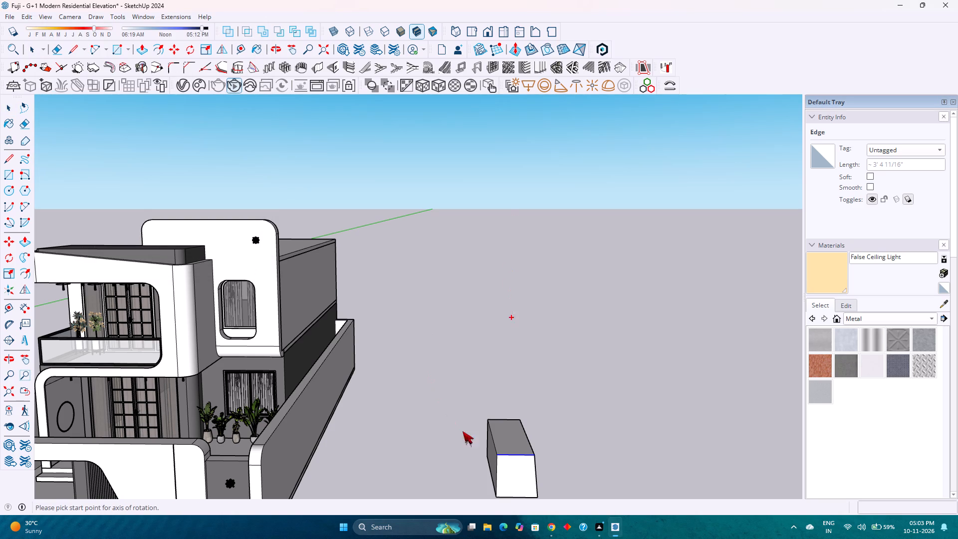
Define an upward axis of rotation for the revolved surface, starting from the middle of the box's top face.
{"action": "left_click", "coordinate": [500, 458]}
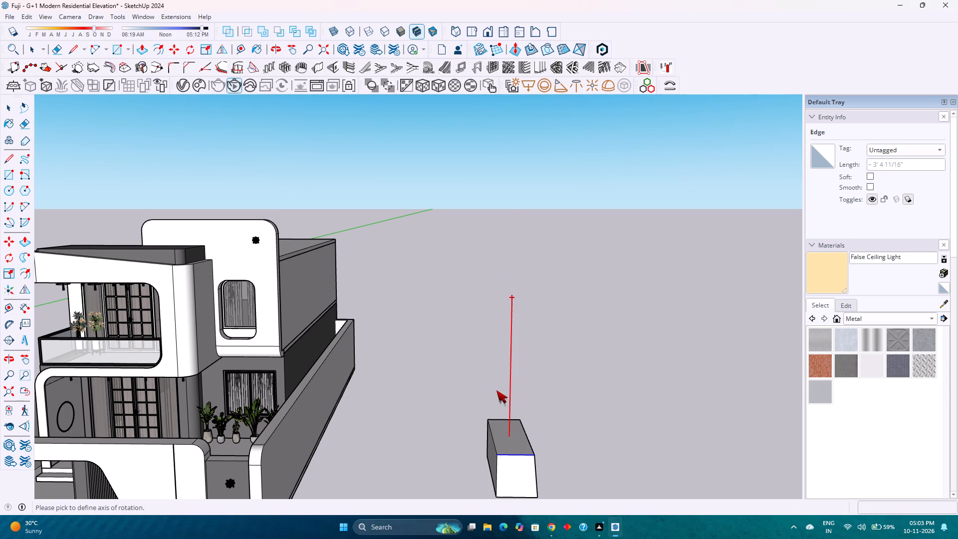
{"action": "left_click", "coordinate": [505, 371]}
{"action": "scroll", "coordinate": [561, 368], "scroll_direction": "up", "scroll_amount": 2}
{"action": "scroll", "coordinate": [561, 368], "scroll_direction": "down", "scroll_amount": 2}
{"action": "scroll", "coordinate": [561, 368], "scroll_direction": "up", "scroll_amount": 1}
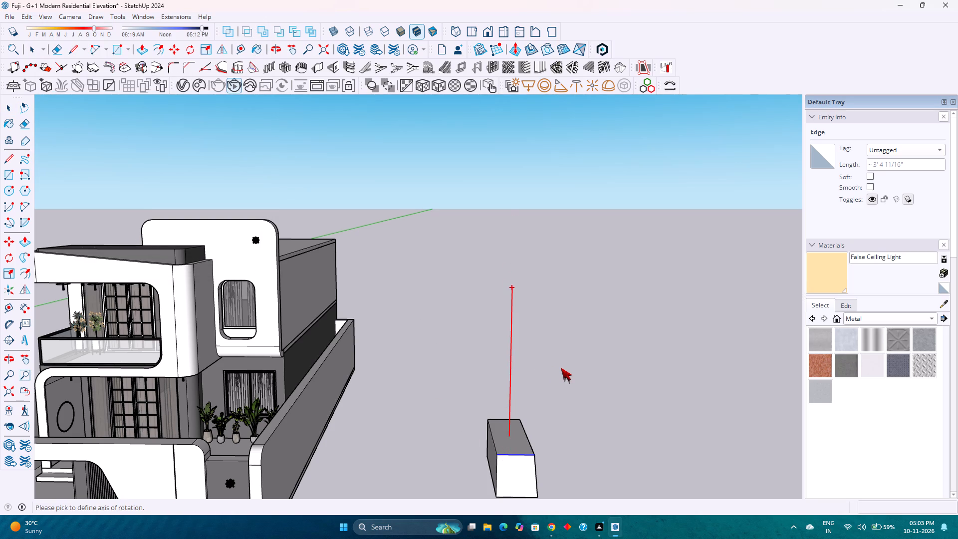
{"action": "scroll", "coordinate": [561, 368], "scroll_direction": "up", "scroll_amount": 1}
{"action": "scroll", "coordinate": [561, 368], "scroll_direction": "down", "scroll_amount": 2}
{"action": "triple_click", "coordinate": [561, 368]}
{"action": "left_click", "coordinate": [561, 368]}
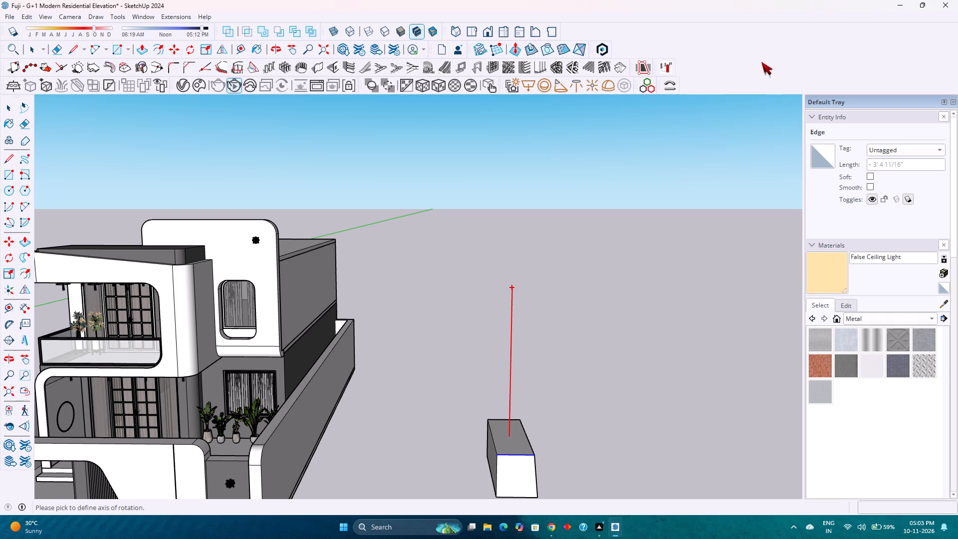
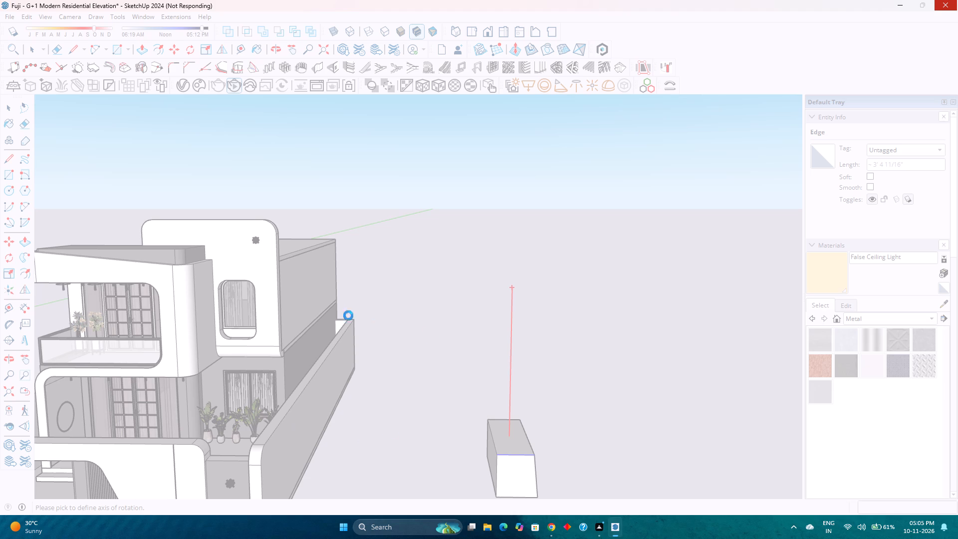
Examine the revolved surface around the box's top face up close, opening and closing its group.
{"action": "scroll", "coordinate": [449, 318], "scroll_direction": "down", "scroll_amount": 4}
{"action": "scroll", "coordinate": [449, 318], "scroll_direction": "up", "scroll_amount": 3}
{"action": "scroll", "coordinate": [449, 318], "scroll_direction": "down", "scroll_amount": 4}
{"action": "scroll", "coordinate": [505, 430], "scroll_direction": "up", "scroll_amount": 2}
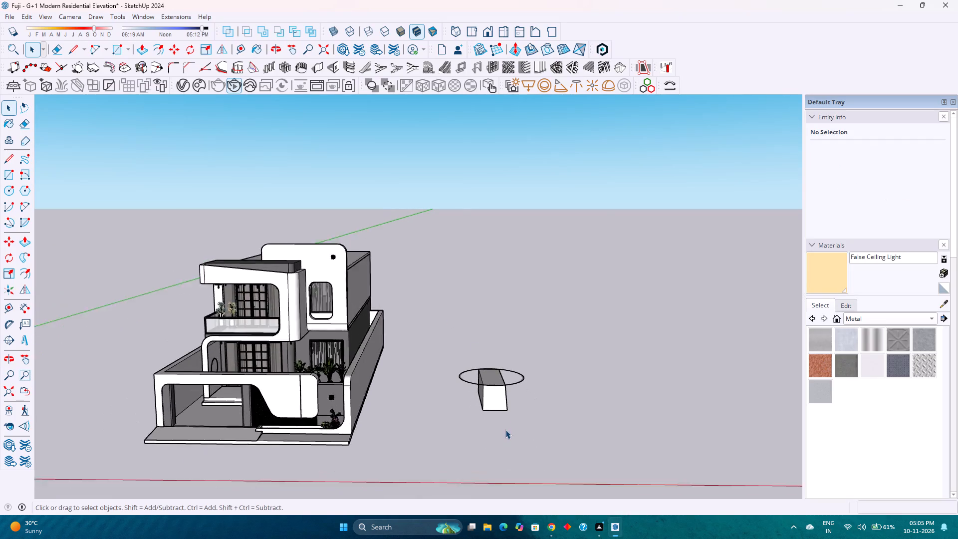
{"action": "scroll", "coordinate": [505, 430], "scroll_direction": "up", "scroll_amount": 7}
{"action": "middle_click_drag", "start_coordinate": [507, 372], "coordinate": [463, 454]}
{"action": "middle_click", "coordinate": [464, 454]}
{"action": "scroll", "coordinate": [507, 397], "scroll_direction": "up", "scroll_amount": 4}
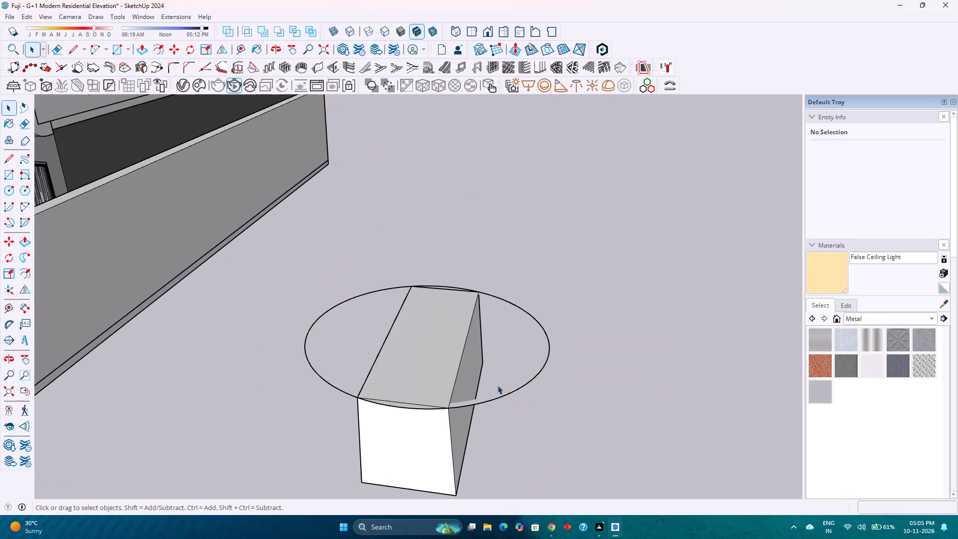
{"action": "scroll", "coordinate": [497, 385], "scroll_direction": "up", "scroll_amount": 10}
{"action": "middle_click_drag", "start_coordinate": [479, 404], "coordinate": [504, 455]}
{"action": "middle_click", "coordinate": [504, 455]}
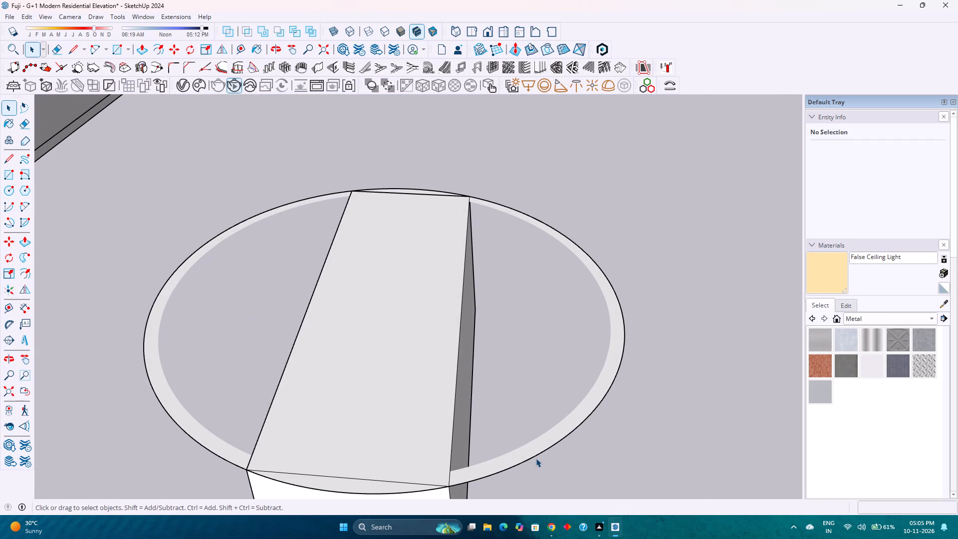
{"action": "left_click", "coordinate": [536, 458]}
{"action": "double_click", "coordinate": [536, 455]}
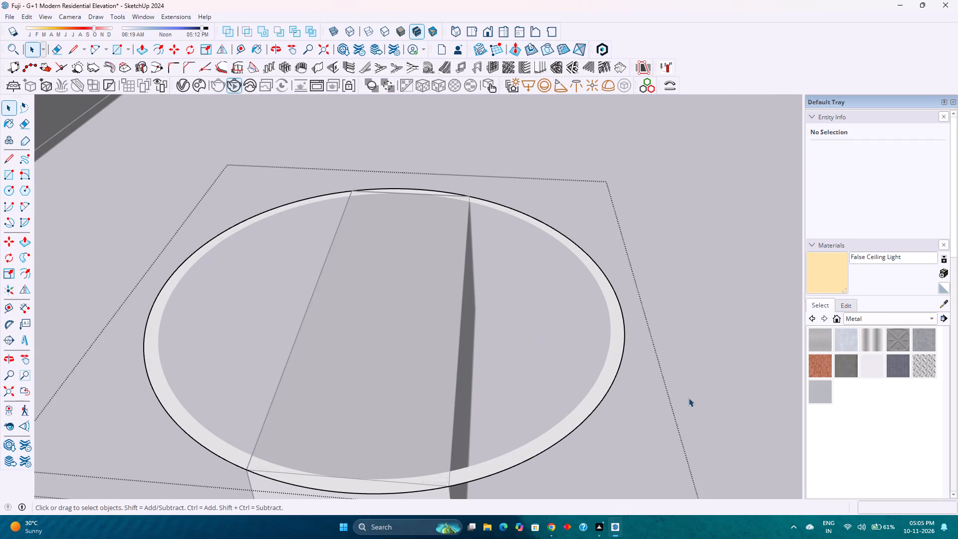
{"action": "left_click", "coordinate": [702, 381]}
Delete the revolved surface group around the top of the box.
{"action": "left_click", "coordinate": [600, 386]}
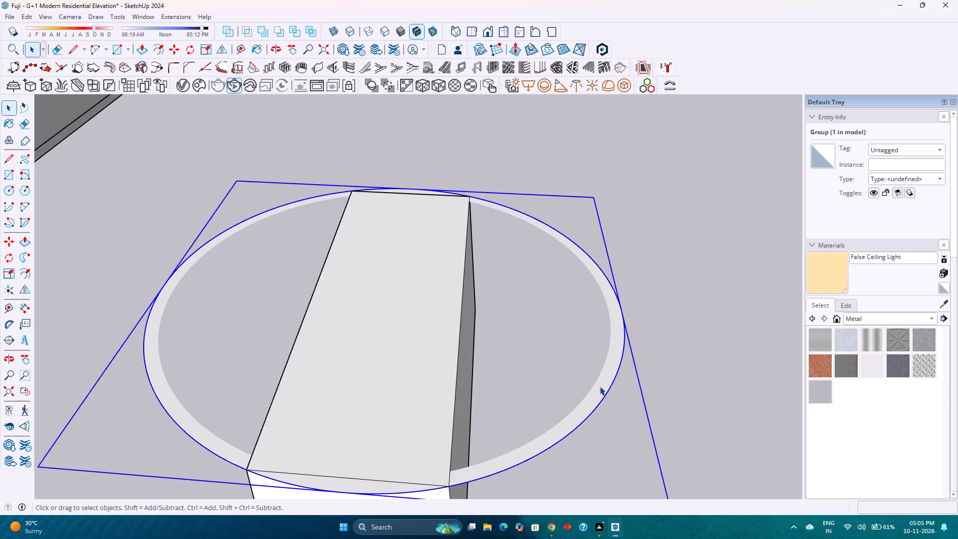
{"action": "key", "text": "Delete"}
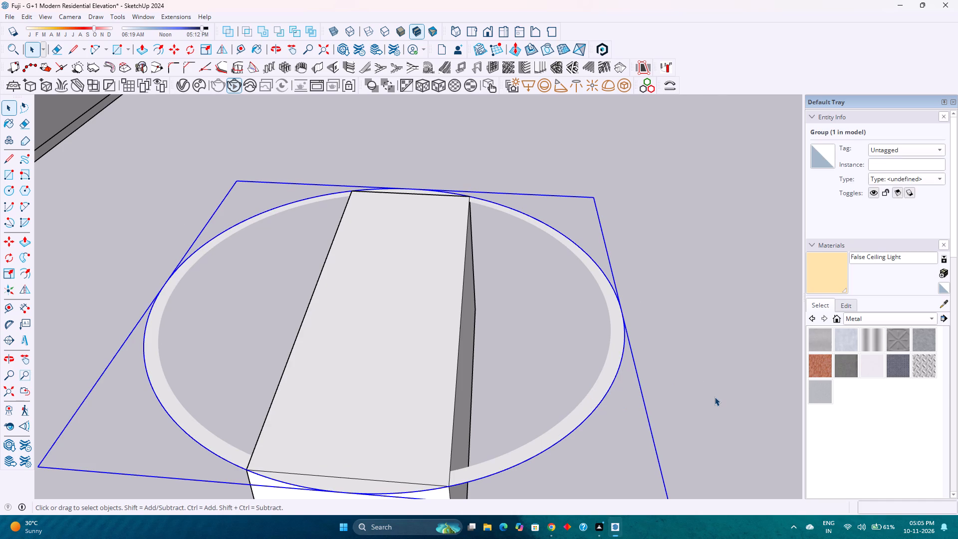
{"action": "left_click", "coordinate": [715, 397]}
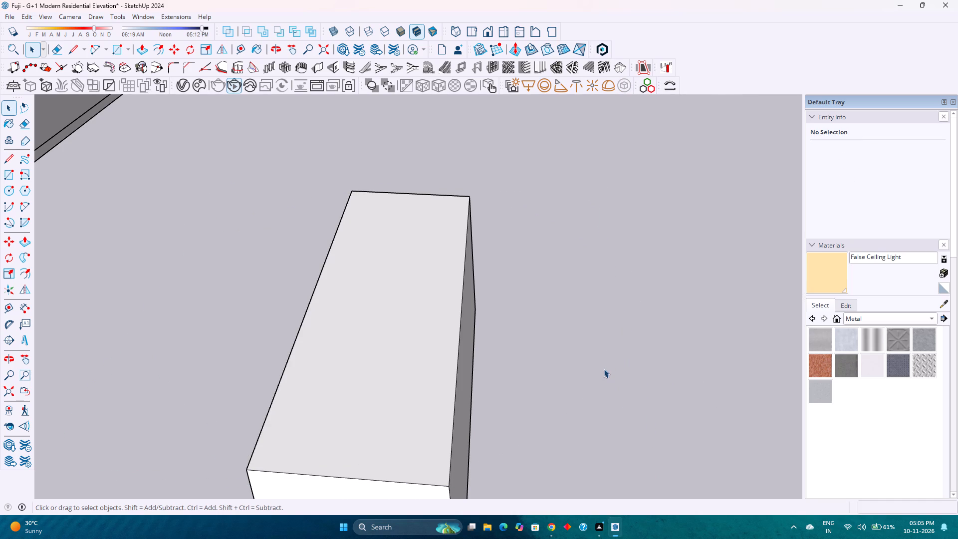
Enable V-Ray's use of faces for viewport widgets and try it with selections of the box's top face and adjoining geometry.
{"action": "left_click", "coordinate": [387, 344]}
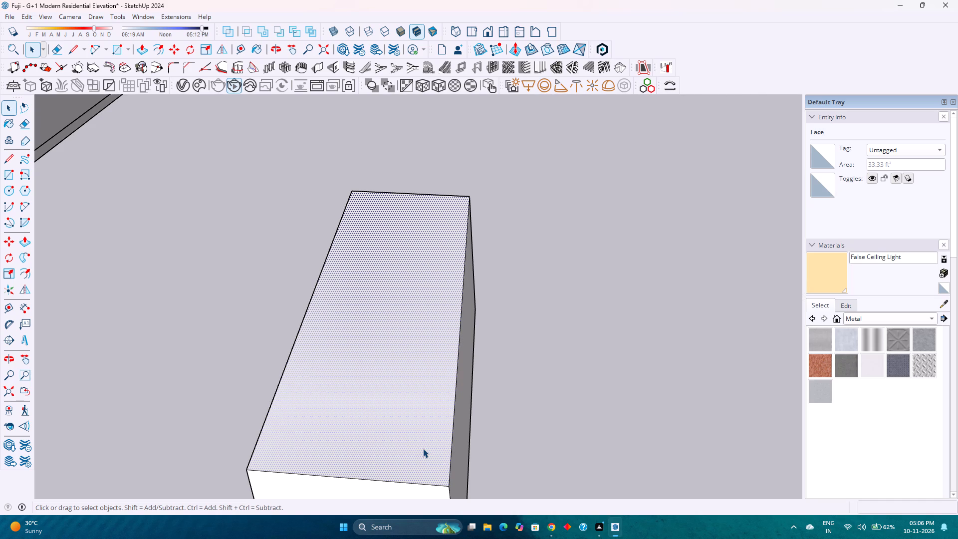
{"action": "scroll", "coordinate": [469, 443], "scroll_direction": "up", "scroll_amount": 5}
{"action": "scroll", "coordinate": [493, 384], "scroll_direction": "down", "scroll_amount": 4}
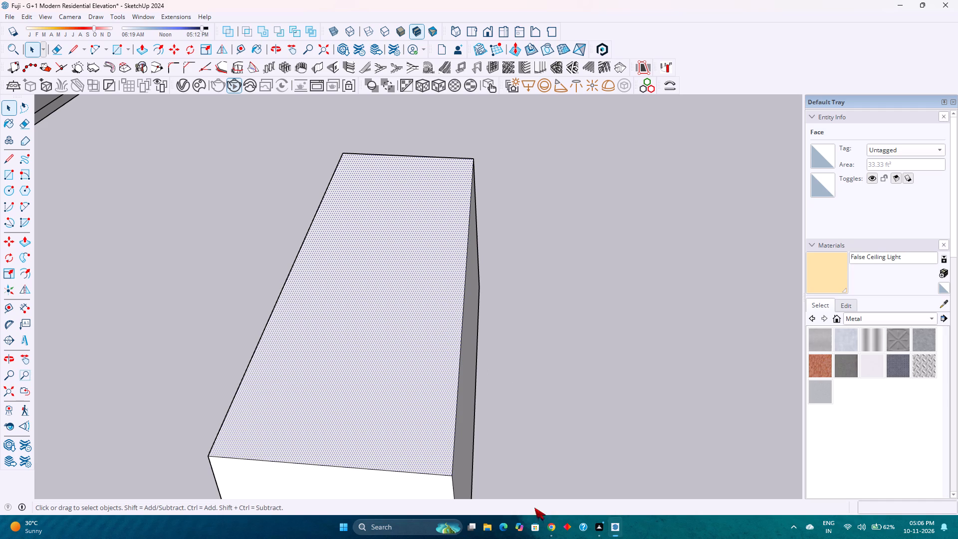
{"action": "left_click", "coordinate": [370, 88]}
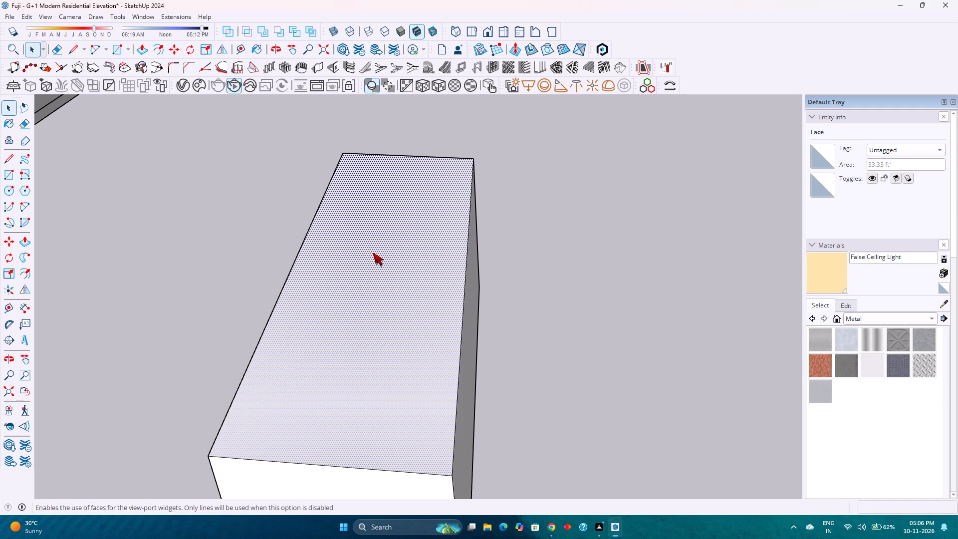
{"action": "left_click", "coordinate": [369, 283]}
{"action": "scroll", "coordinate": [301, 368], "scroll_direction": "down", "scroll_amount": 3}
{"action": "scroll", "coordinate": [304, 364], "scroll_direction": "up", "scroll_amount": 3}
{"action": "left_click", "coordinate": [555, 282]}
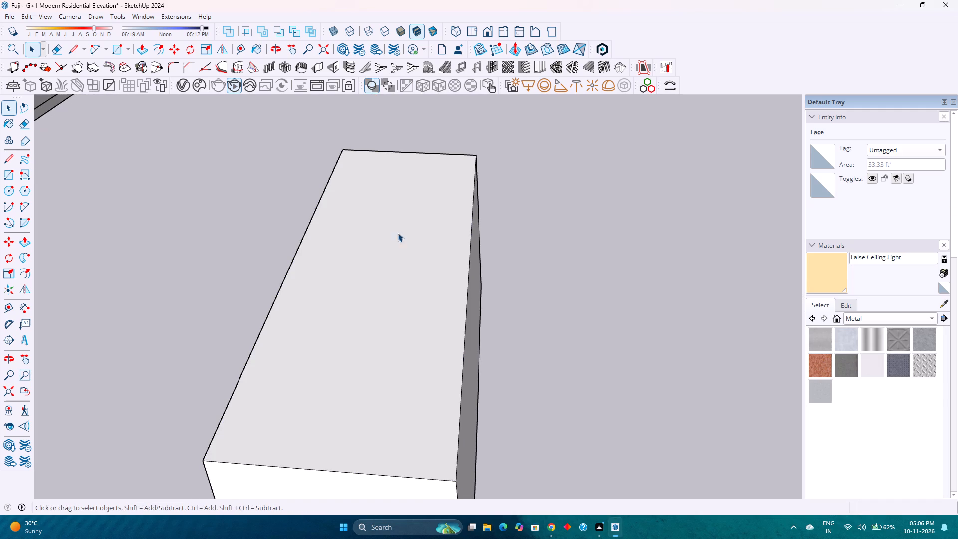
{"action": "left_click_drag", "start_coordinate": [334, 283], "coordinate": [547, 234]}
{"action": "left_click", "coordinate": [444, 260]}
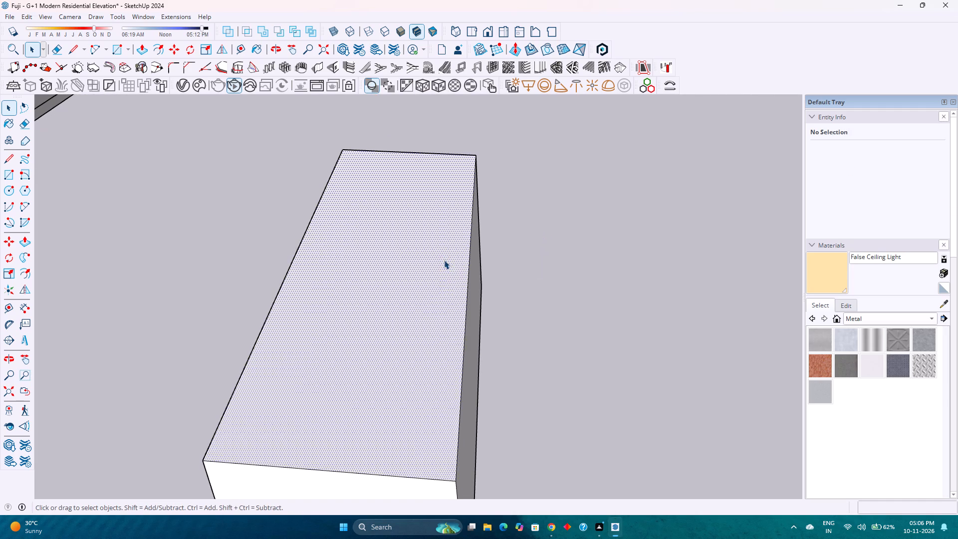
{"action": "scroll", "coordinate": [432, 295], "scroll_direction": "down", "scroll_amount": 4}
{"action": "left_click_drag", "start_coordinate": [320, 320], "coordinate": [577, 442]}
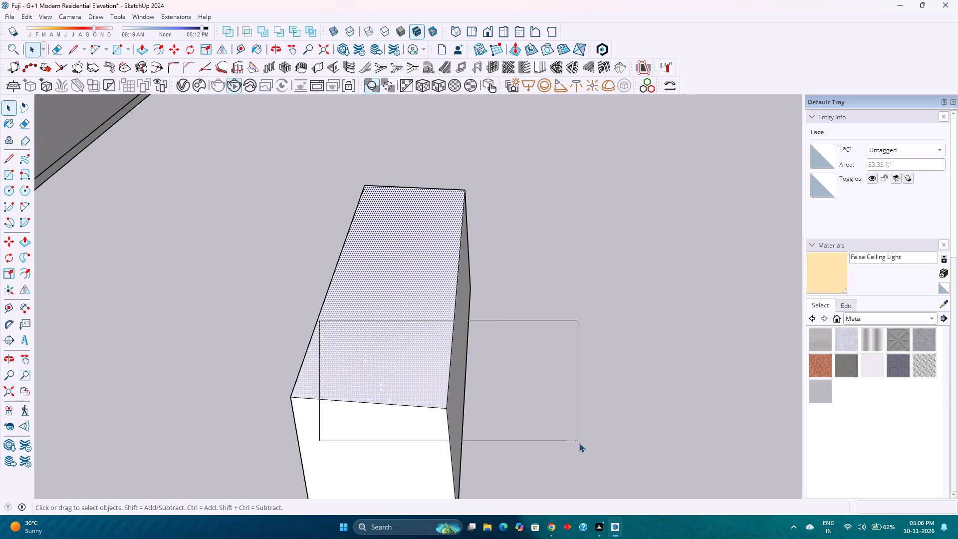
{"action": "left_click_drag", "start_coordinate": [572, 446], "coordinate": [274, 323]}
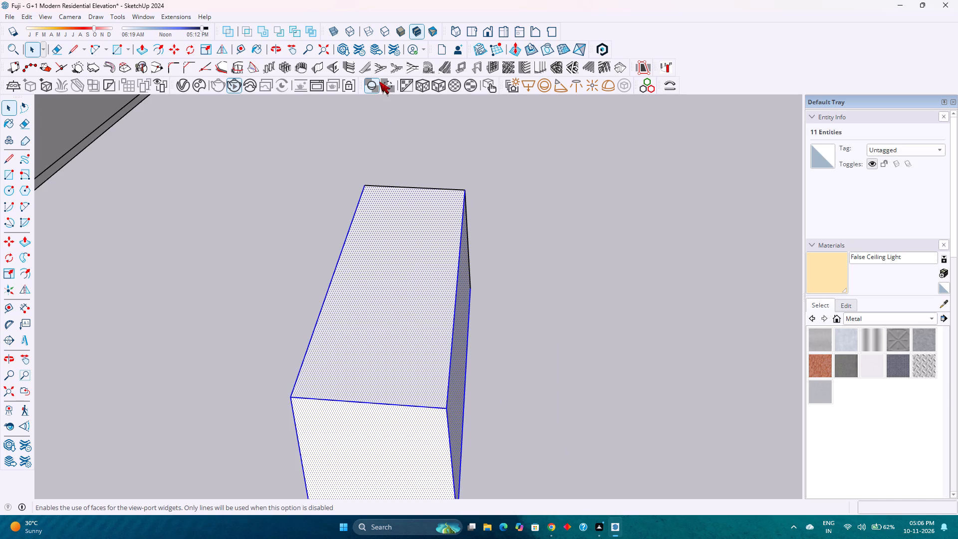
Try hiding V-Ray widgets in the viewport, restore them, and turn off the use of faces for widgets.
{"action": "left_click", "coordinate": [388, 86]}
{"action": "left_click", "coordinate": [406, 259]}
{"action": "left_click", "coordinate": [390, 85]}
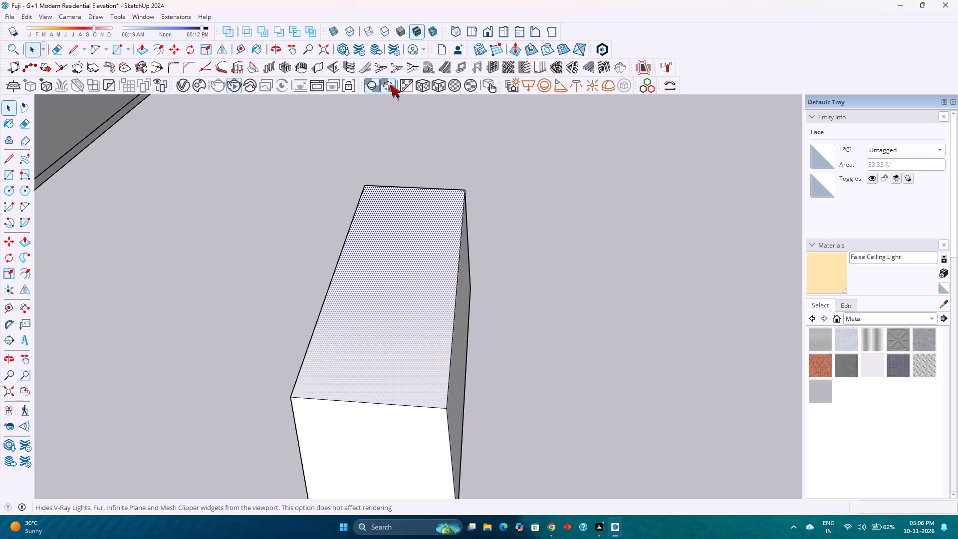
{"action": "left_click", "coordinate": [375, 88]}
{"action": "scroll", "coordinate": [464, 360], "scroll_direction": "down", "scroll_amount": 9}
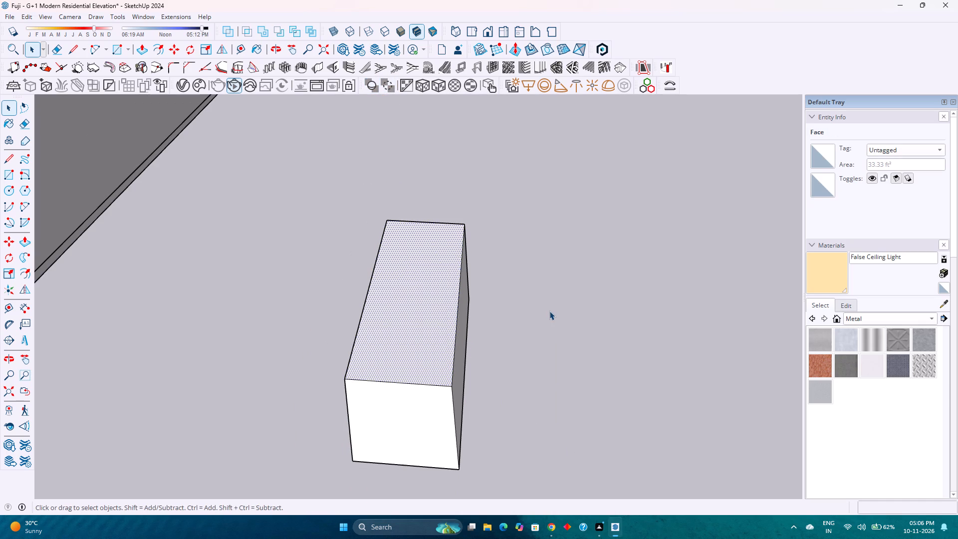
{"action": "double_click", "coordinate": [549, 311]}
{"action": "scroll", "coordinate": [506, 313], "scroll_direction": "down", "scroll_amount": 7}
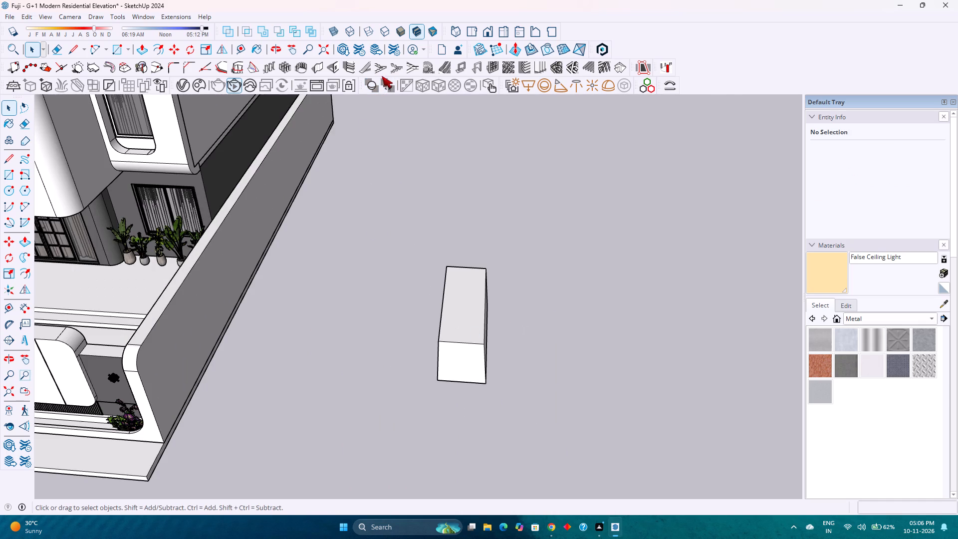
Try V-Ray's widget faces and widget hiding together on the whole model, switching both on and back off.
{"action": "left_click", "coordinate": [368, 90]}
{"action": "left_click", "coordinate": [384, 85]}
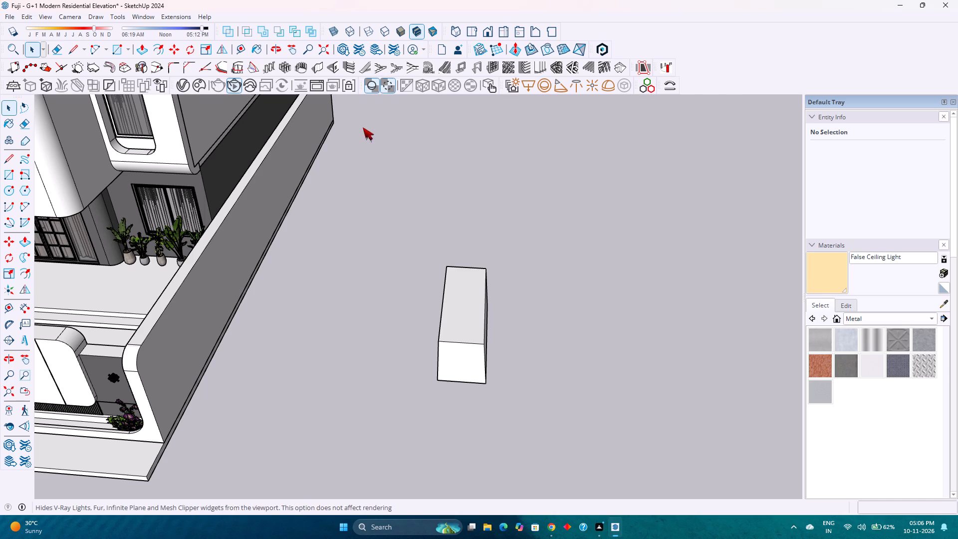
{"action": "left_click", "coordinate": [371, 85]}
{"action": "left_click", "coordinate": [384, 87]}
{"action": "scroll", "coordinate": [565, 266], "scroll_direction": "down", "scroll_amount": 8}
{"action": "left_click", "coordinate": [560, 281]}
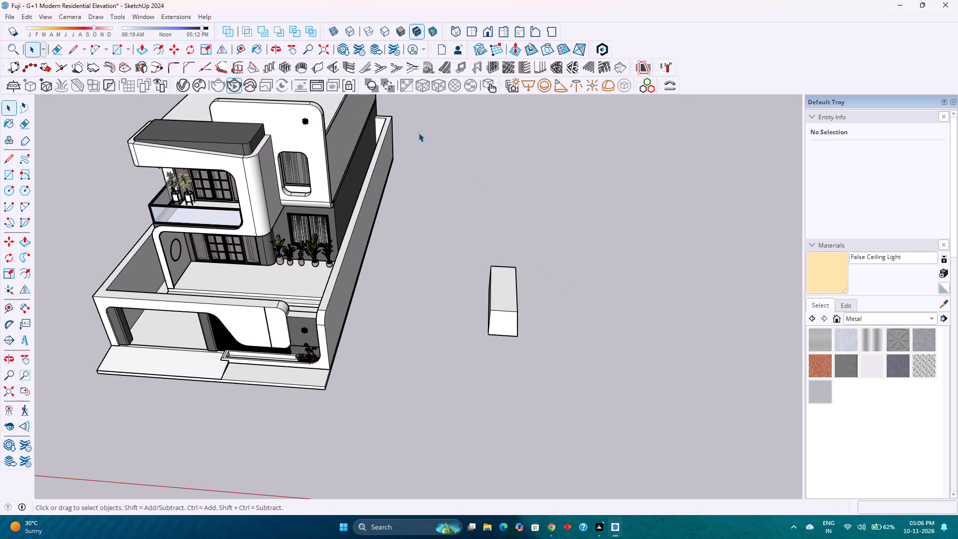
Turn on shadows for the house model and the test box.
{"action": "left_click", "coordinate": [14, 29]}
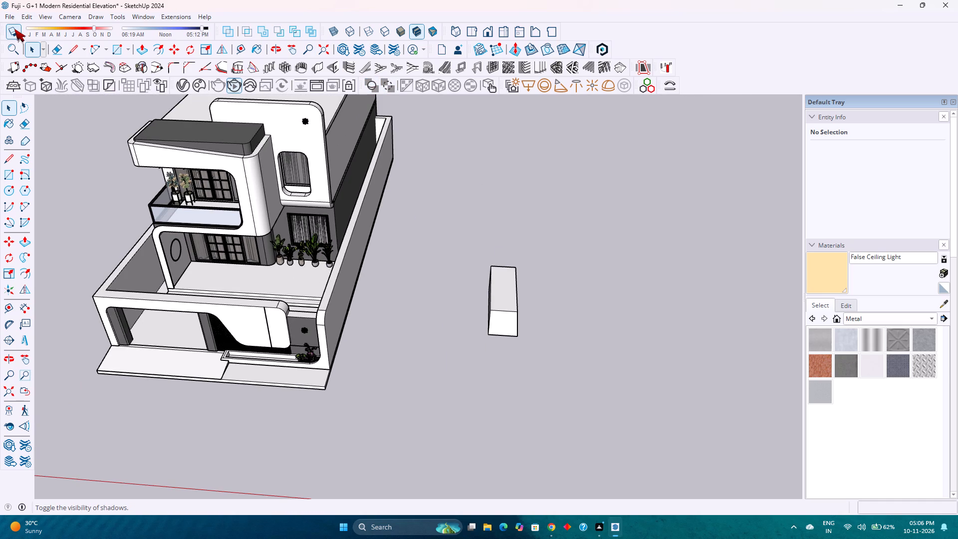
{"action": "scroll", "coordinate": [438, 326], "scroll_direction": "down", "scroll_amount": 4}
{"action": "scroll", "coordinate": [438, 326], "scroll_direction": "up", "scroll_amount": 4}
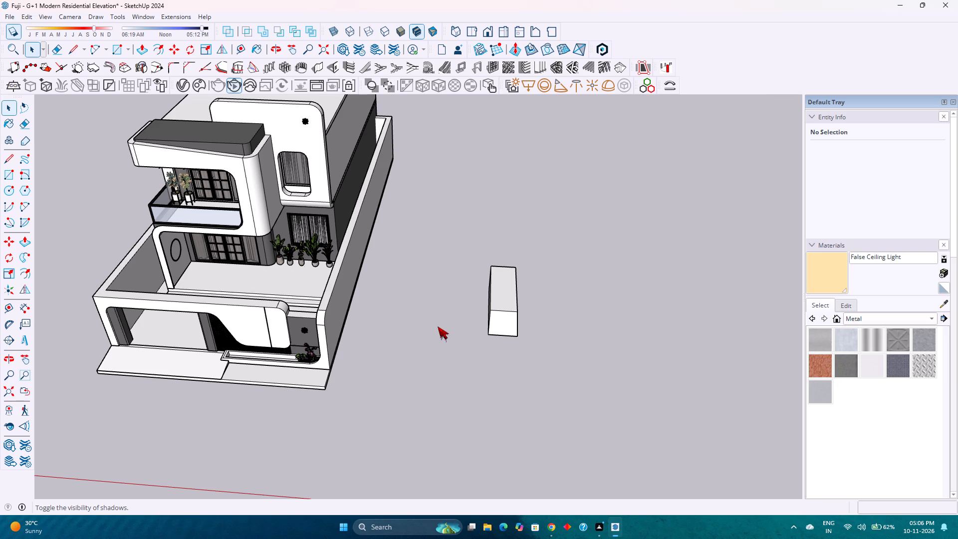
{"action": "double_click", "coordinate": [438, 326]}
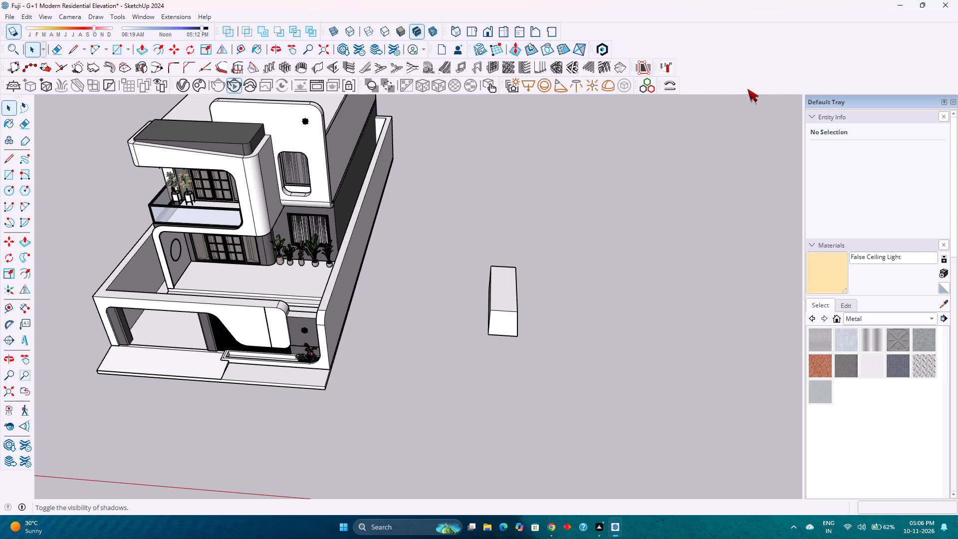
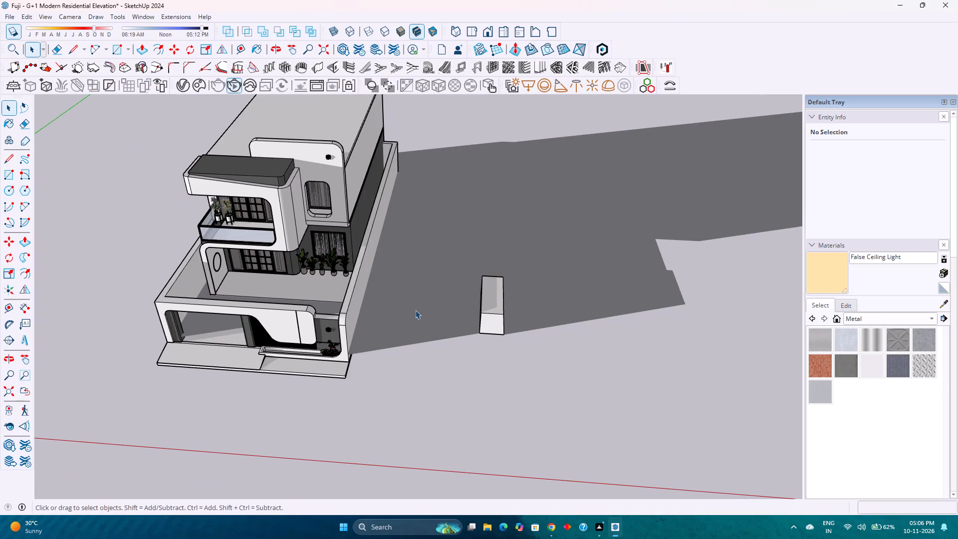
Examine the test box and the house's shadow across it from several angles, selecting the box's side and end faces.
{"action": "scroll", "coordinate": [206, 381], "scroll_direction": "down", "scroll_amount": 3}
{"action": "middle_click_drag", "start_coordinate": [248, 343], "coordinate": [225, 352]}
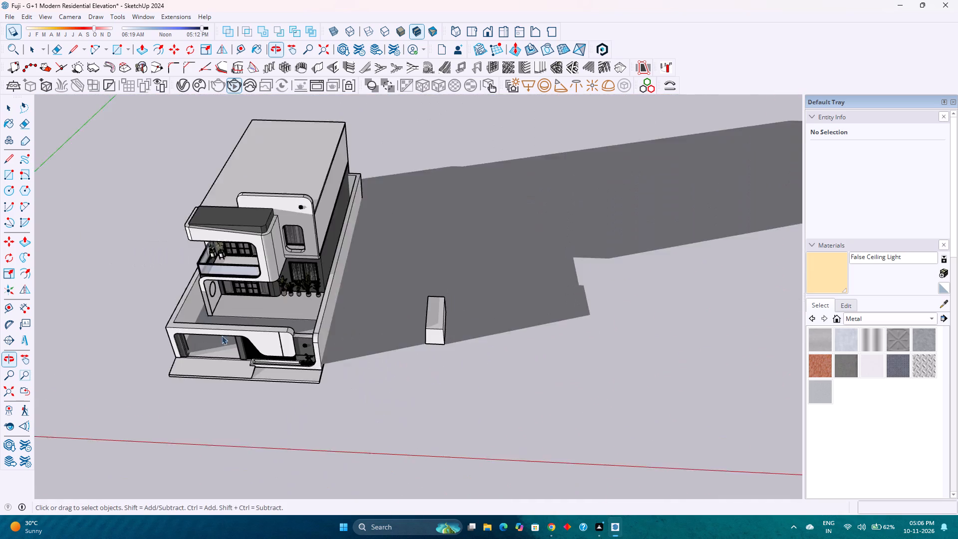
{"action": "scroll", "coordinate": [437, 338], "scroll_direction": "up", "scroll_amount": 8}
{"action": "middle_click_drag", "start_coordinate": [415, 327], "coordinate": [538, 204]}
{"action": "scroll", "coordinate": [392, 323], "scroll_direction": "up", "scroll_amount": 3}
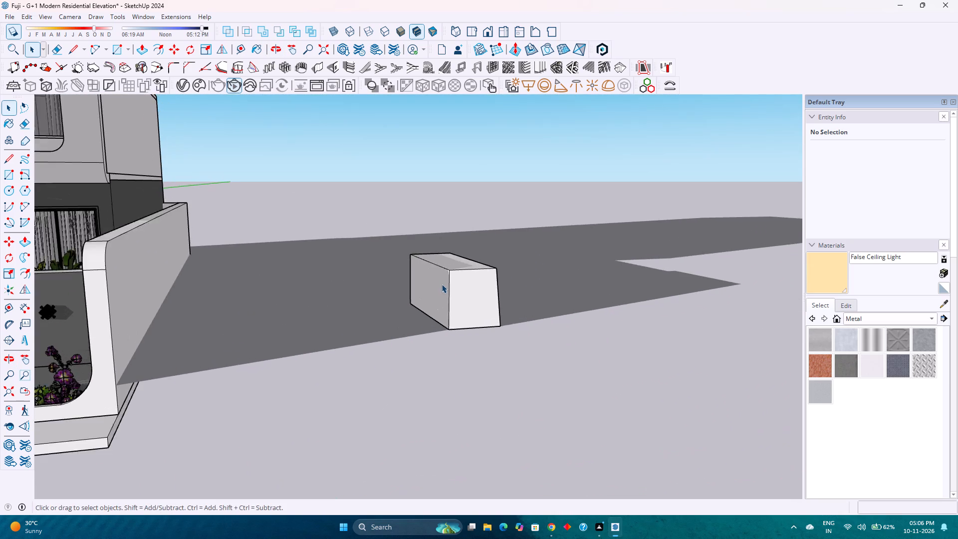
{"action": "left_click", "coordinate": [443, 283]}
{"action": "left_click", "coordinate": [466, 284]}
{"action": "scroll", "coordinate": [472, 279], "scroll_direction": "up", "scroll_amount": 4}
{"action": "middle_click_drag", "start_coordinate": [472, 279], "coordinate": [416, 341]}
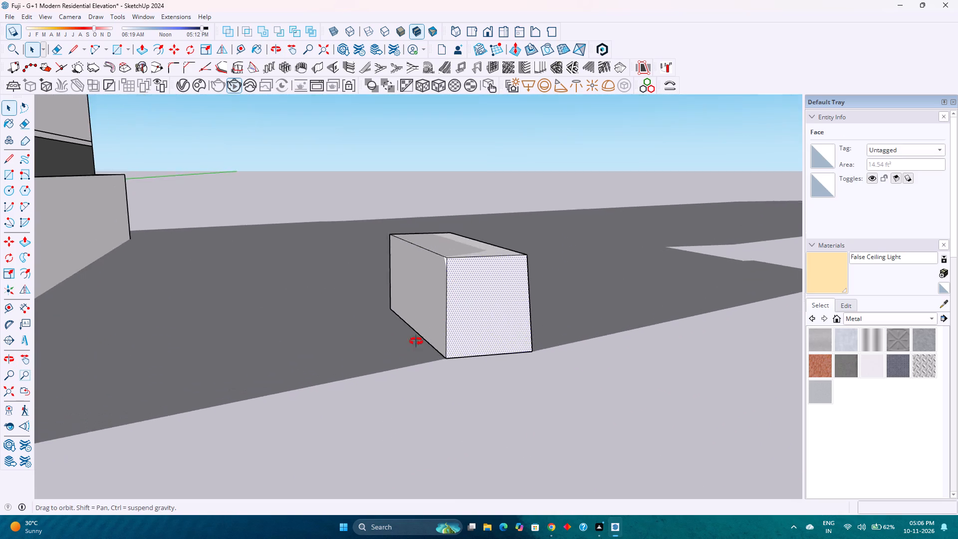
{"action": "middle_click_drag", "start_coordinate": [416, 341], "coordinate": [370, 405]}
{"action": "middle_click", "coordinate": [469, 376]}
{"action": "middle_click_drag", "start_coordinate": [469, 373], "coordinate": [443, 219]}
{"action": "scroll", "coordinate": [444, 226], "scroll_direction": "down", "scroll_amount": 3}
{"action": "middle_click_drag", "start_coordinate": [444, 226], "coordinate": [452, 255]}
{"action": "scroll", "coordinate": [444, 226], "scroll_direction": "up", "scroll_amount": 1}
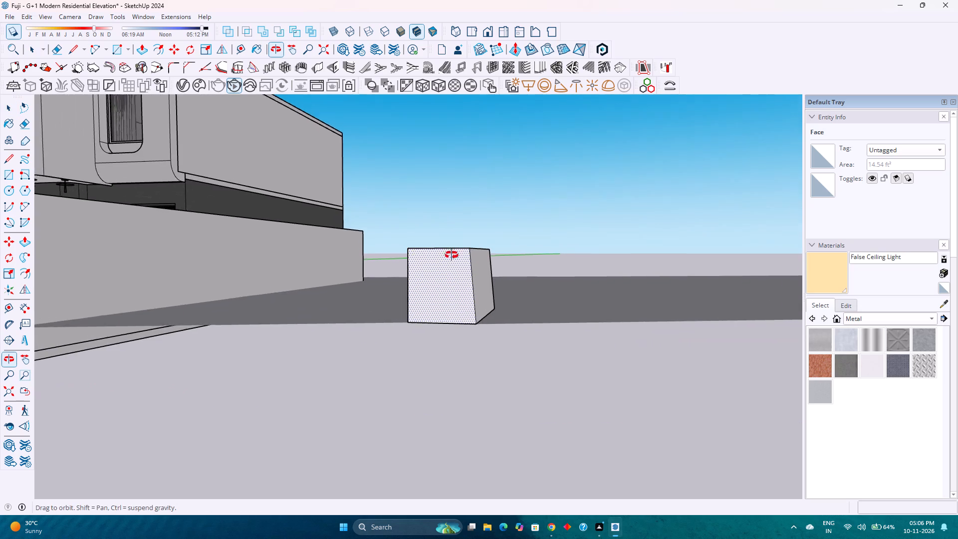
{"action": "middle_click_drag", "start_coordinate": [452, 255], "coordinate": [465, 312]}
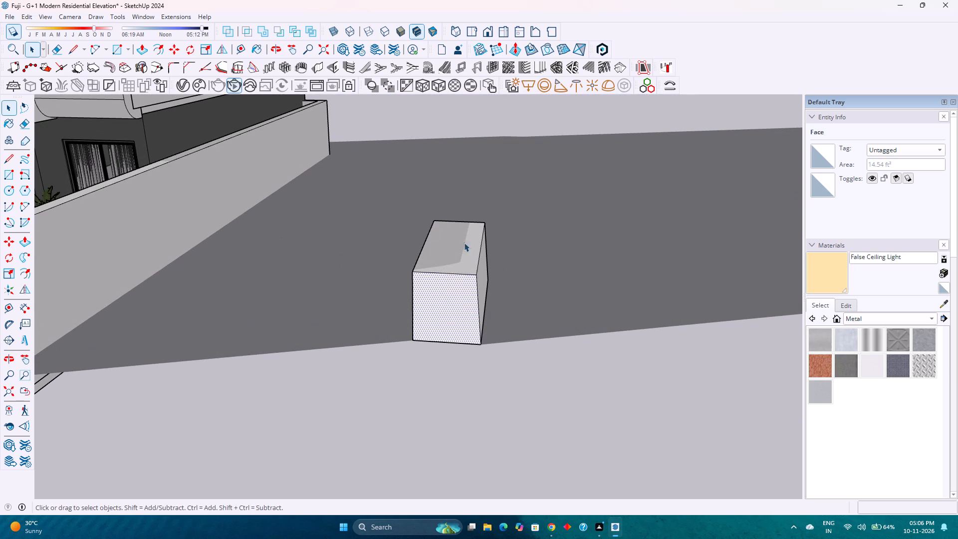
Draw a diagonal line about 2' 6" long from an upper corner of the box's selected end face into that face.
{"action": "left_click", "coordinate": [67, 53]}
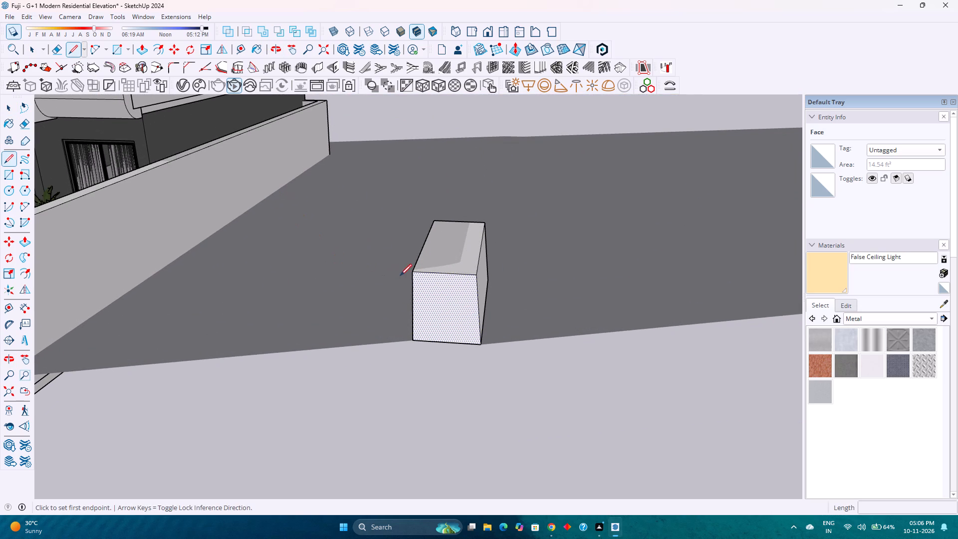
{"action": "left_click", "coordinate": [412, 271]}
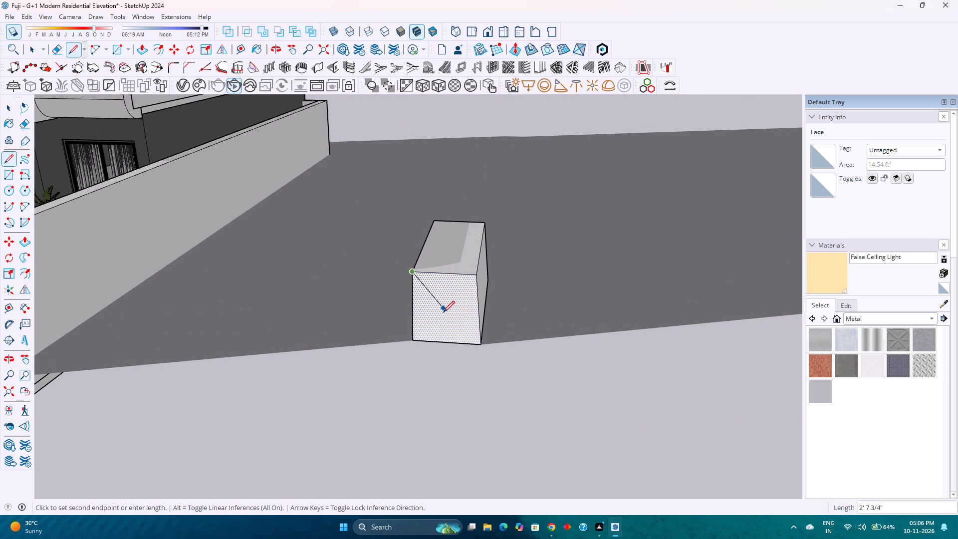
{"action": "left_click", "coordinate": [435, 310]}
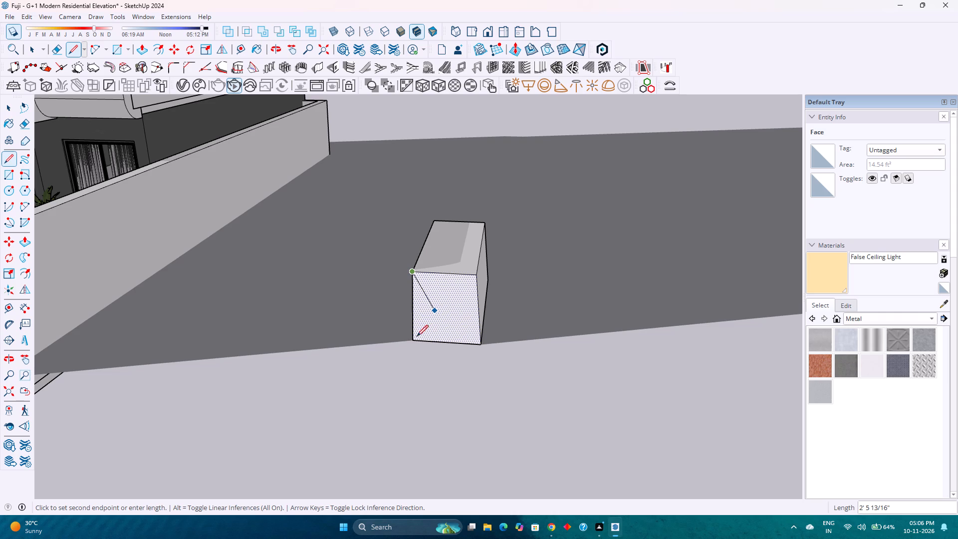
{"action": "middle_click_drag", "start_coordinate": [412, 343], "coordinate": [595, 410]}
{"action": "scroll", "coordinate": [402, 310], "scroll_direction": "down", "scroll_amount": 4}
{"action": "scroll", "coordinate": [402, 310], "scroll_direction": "up", "scroll_amount": 4}
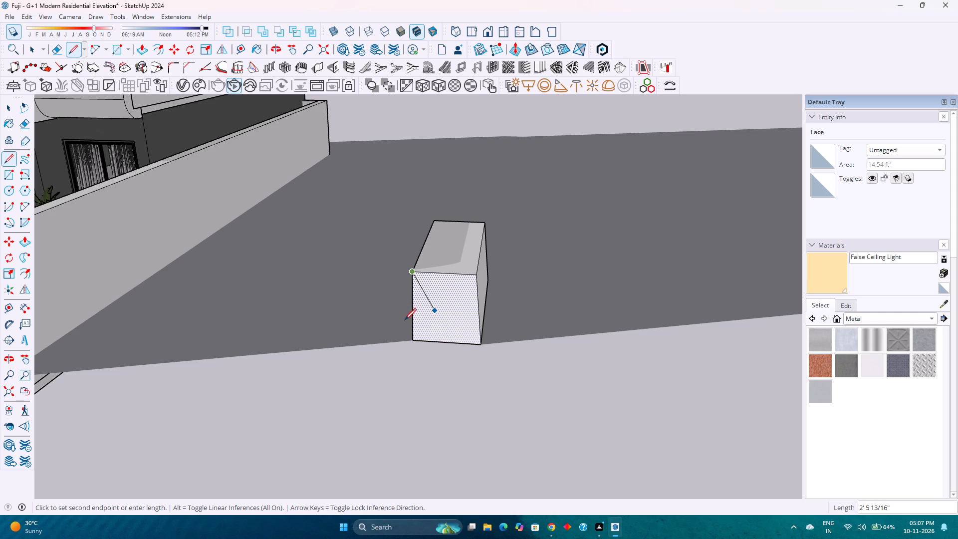
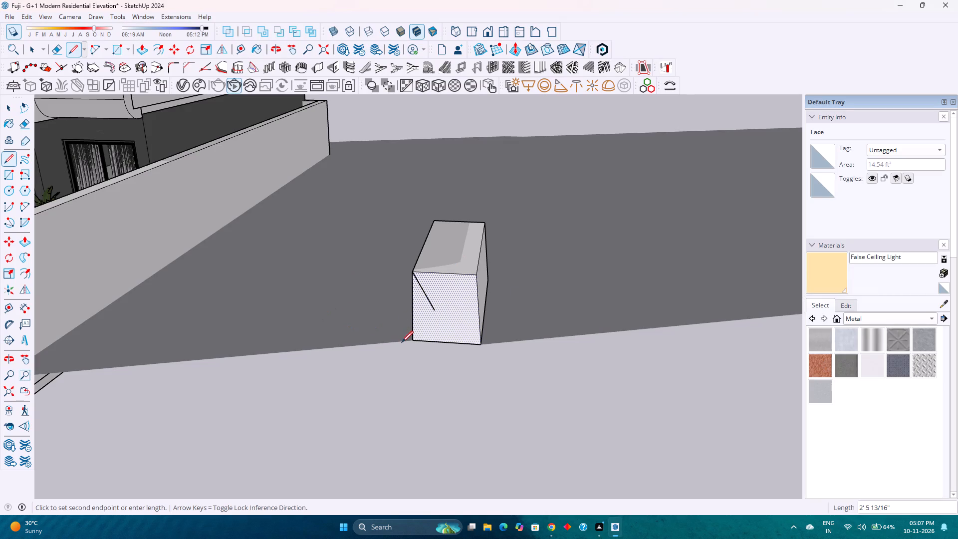
Continue the line from the free end of the diagonal on the box's end face with another segment.
{"action": "middle_click_drag", "start_coordinate": [408, 345], "coordinate": [617, 393]}
{"action": "scroll", "coordinate": [603, 395], "scroll_direction": "up", "scroll_amount": 1}
{"action": "left_click", "coordinate": [551, 329]}
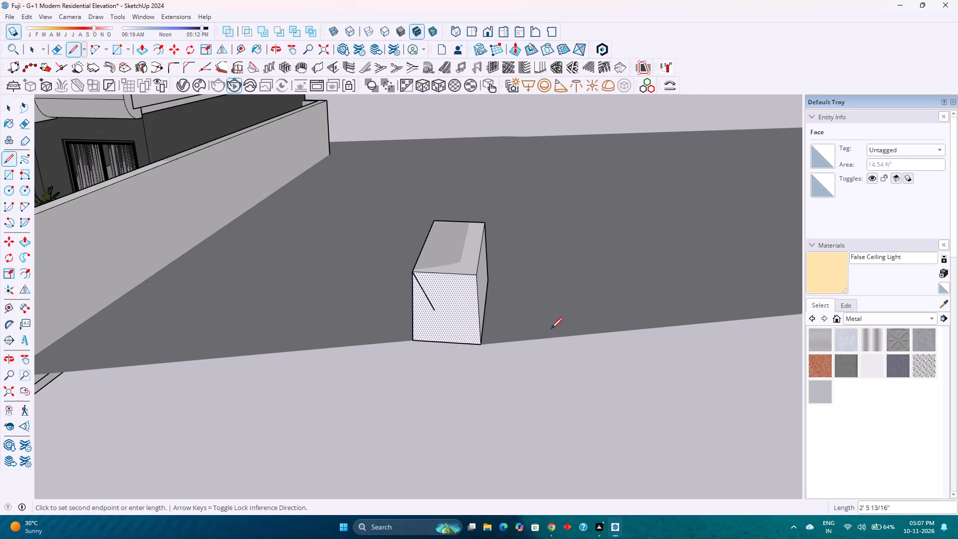
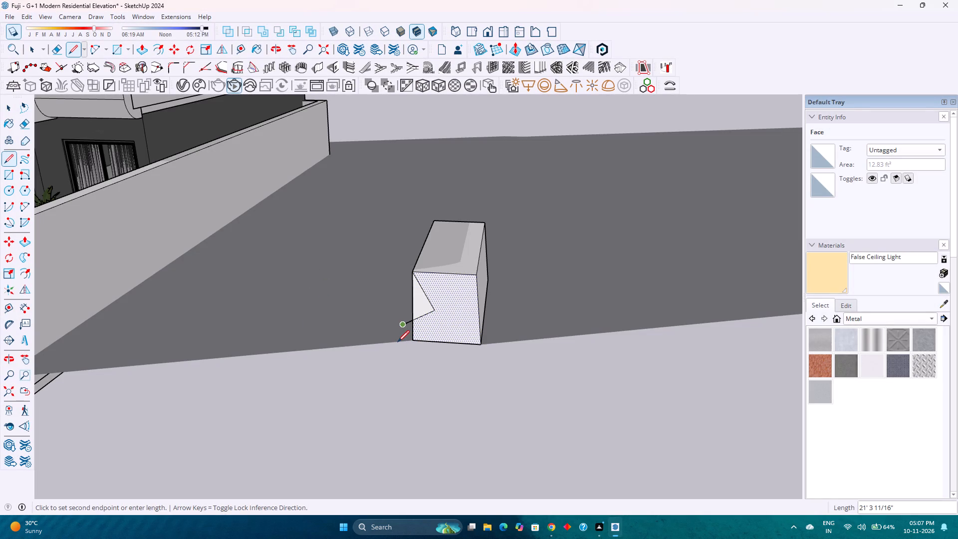
Undo the test lines drawn on and around the box's end face.
{"action": "key", "text": "ctrl+z"}
{"action": "key", "text": "ctrl+z"}
{"action": "key", "text": "ctrl+z"}
{"action": "key", "text": "ctrl+z"}
{"action": "key", "text": "ctrl+z"}
{"action": "double_click", "coordinate": [512, 320]}
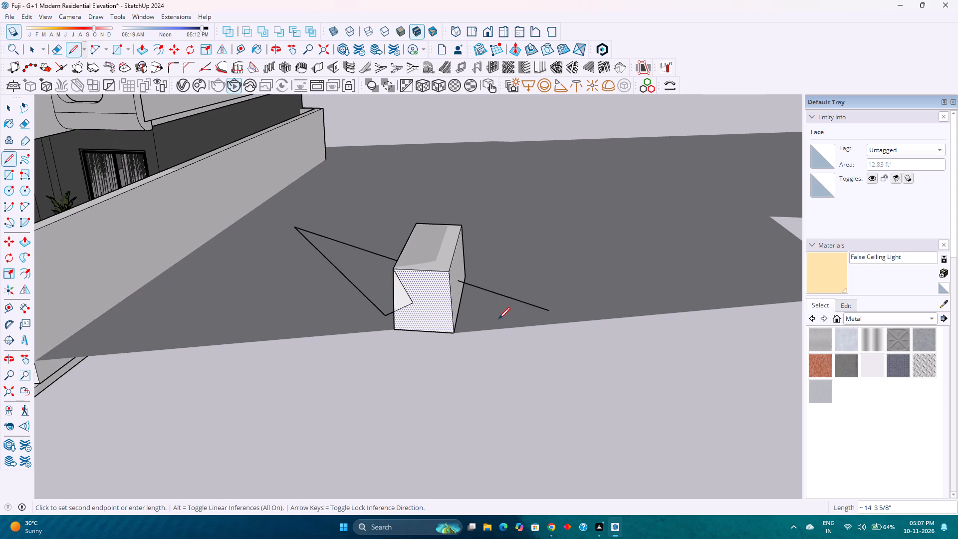
{"action": "key", "text": "space"}
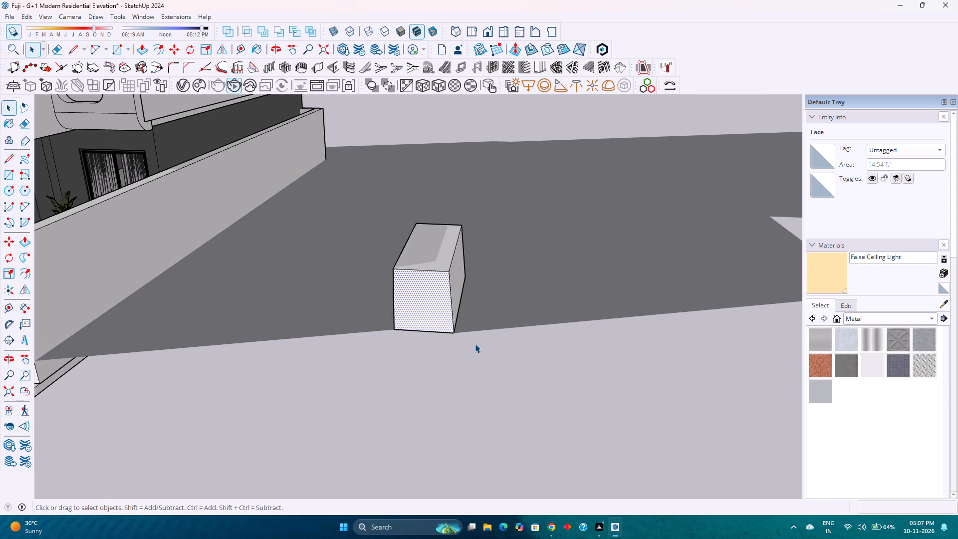
Delete the whole test box standing beside the house.
{"action": "scroll", "coordinate": [444, 328], "scroll_direction": "up", "scroll_amount": 3}
{"action": "scroll", "coordinate": [443, 325], "scroll_direction": "down", "scroll_amount": 1}
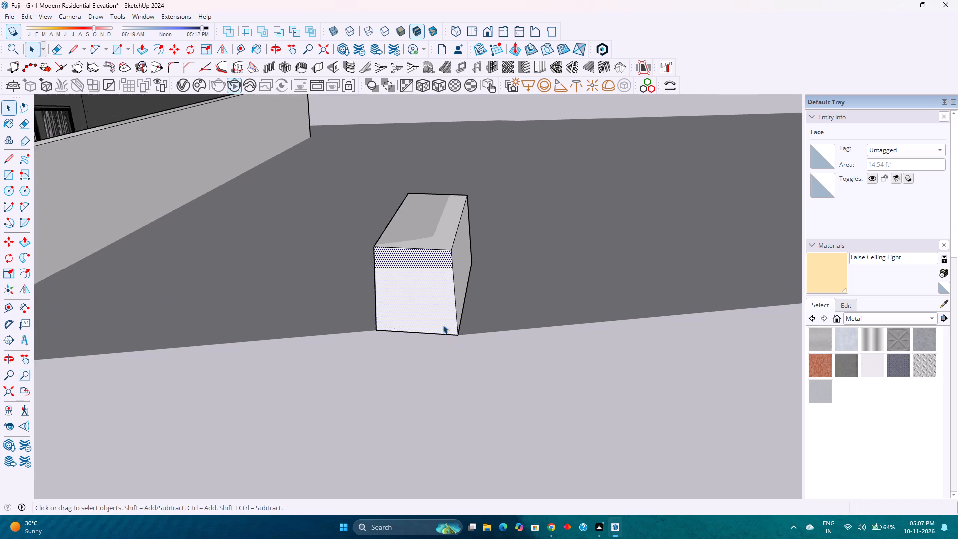
{"action": "scroll", "coordinate": [443, 325], "scroll_direction": "down", "scroll_amount": 2}
{"action": "scroll", "coordinate": [443, 325], "scroll_direction": "up", "scroll_amount": 2}
{"action": "scroll", "coordinate": [443, 325], "scroll_direction": "down", "scroll_amount": 2}
{"action": "left_click", "coordinate": [493, 33]}
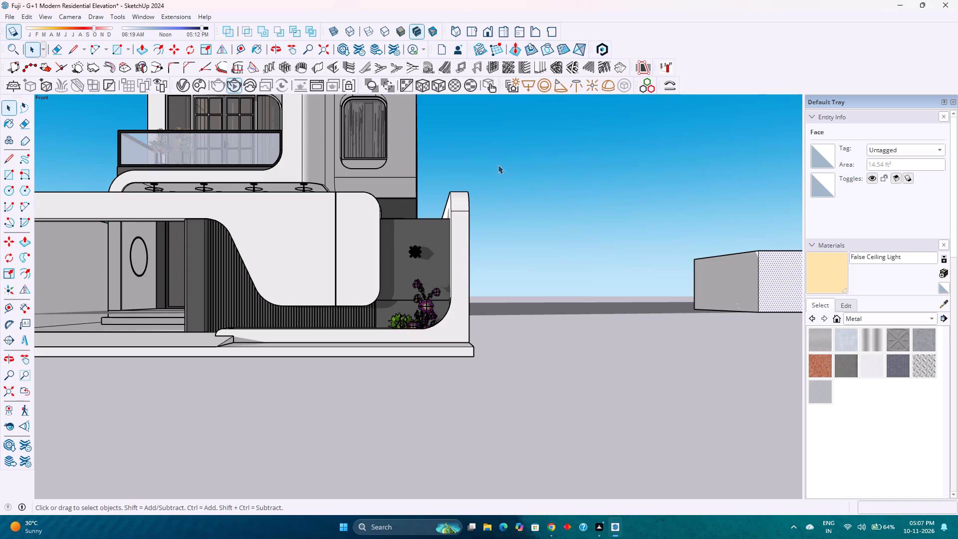
{"action": "scroll", "coordinate": [488, 265], "scroll_direction": "down", "scroll_amount": 8}
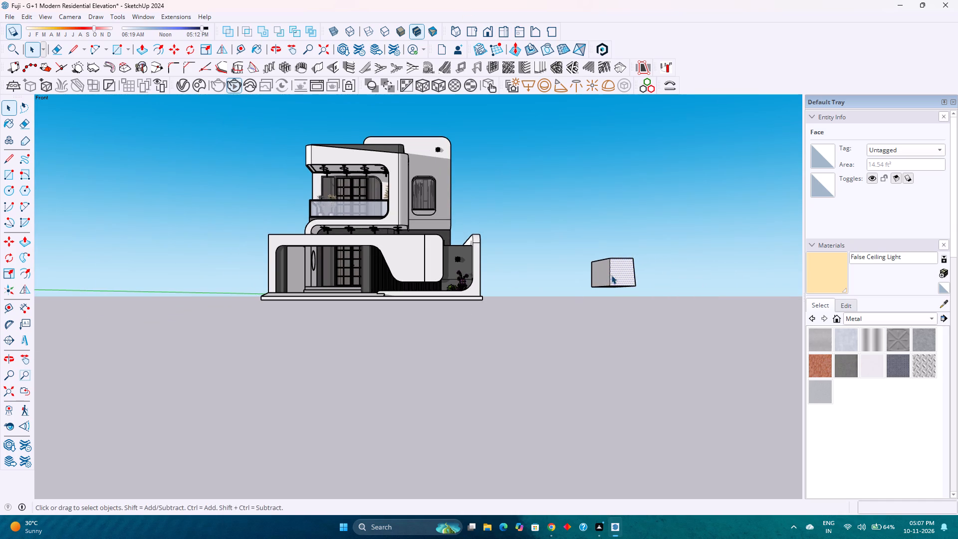
{"action": "double_click", "coordinate": [611, 275]}
{"action": "triple_click", "coordinate": [611, 275]}
{"action": "key", "text": "Delete"}
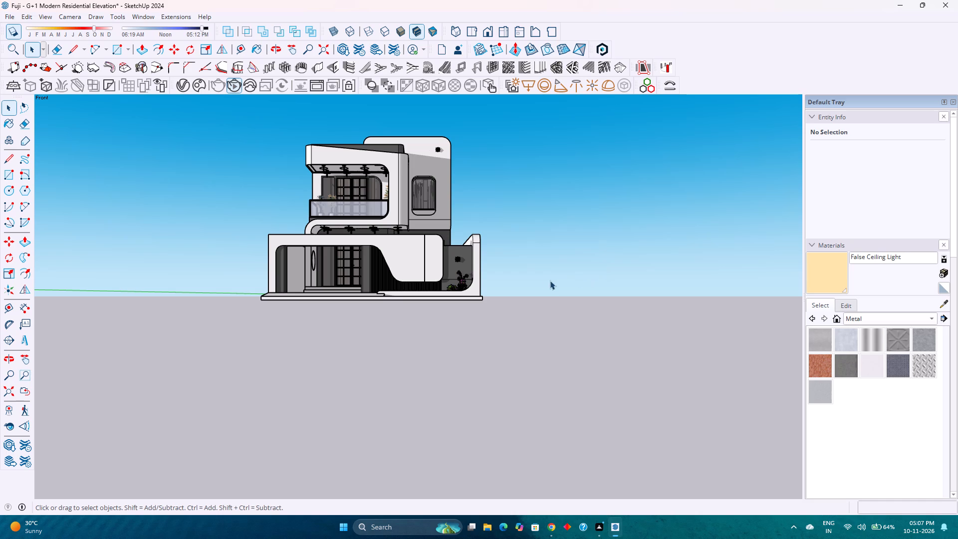
Frame the whole house in the front view and save the model.
{"action": "left_click", "coordinate": [481, 30]}
{"action": "scroll", "coordinate": [248, 128], "scroll_direction": "up", "scroll_amount": 4}
{"action": "triple_click", "coordinate": [11, 391]}
{"action": "triple_click", "coordinate": [678, 23]}
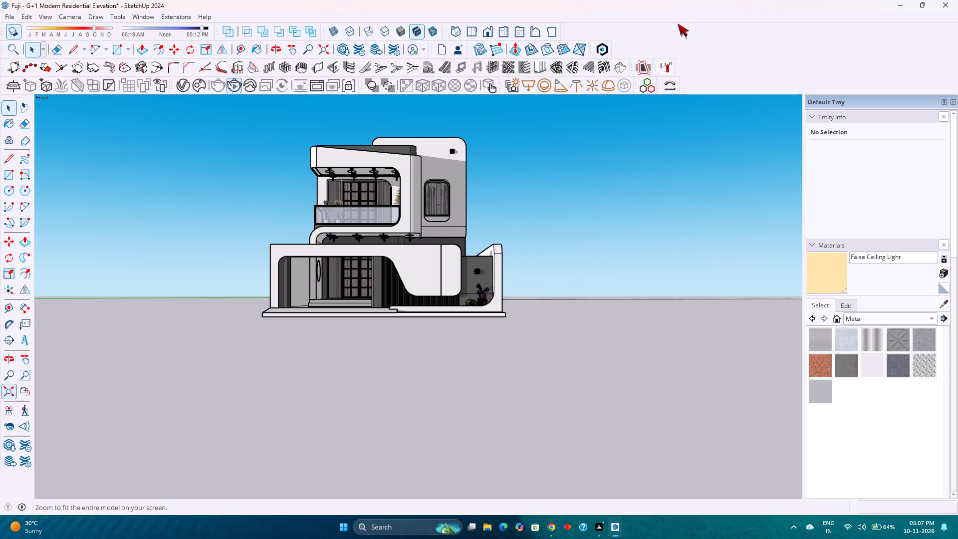
{"action": "left_click", "coordinate": [678, 23]}
{"action": "left_click", "coordinate": [710, 140]}
{"action": "left_click", "coordinate": [658, 345]}
{"action": "left_click", "coordinate": [664, 338]}
{"action": "left_click_drag", "start_coordinate": [542, 323], "coordinate": [478, 299]}
{"action": "left_click_drag", "start_coordinate": [348, 232], "coordinate": [180, 131]}
{"action": "left_click_drag", "start_coordinate": [180, 131], "coordinate": [162, 93]}
{"action": "left_click", "coordinate": [158, 17]}
{"action": "left_click", "coordinate": [758, 217]}
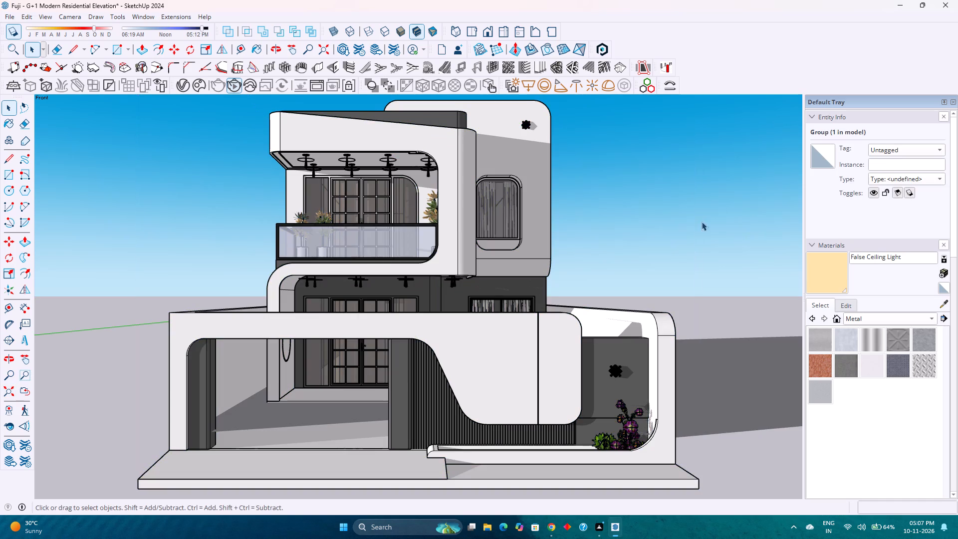
{"action": "scroll", "coordinate": [458, 229], "scroll_direction": "down", "scroll_amount": 4}
{"action": "scroll", "coordinate": [457, 229], "scroll_direction": "up", "scroll_amount": 4}
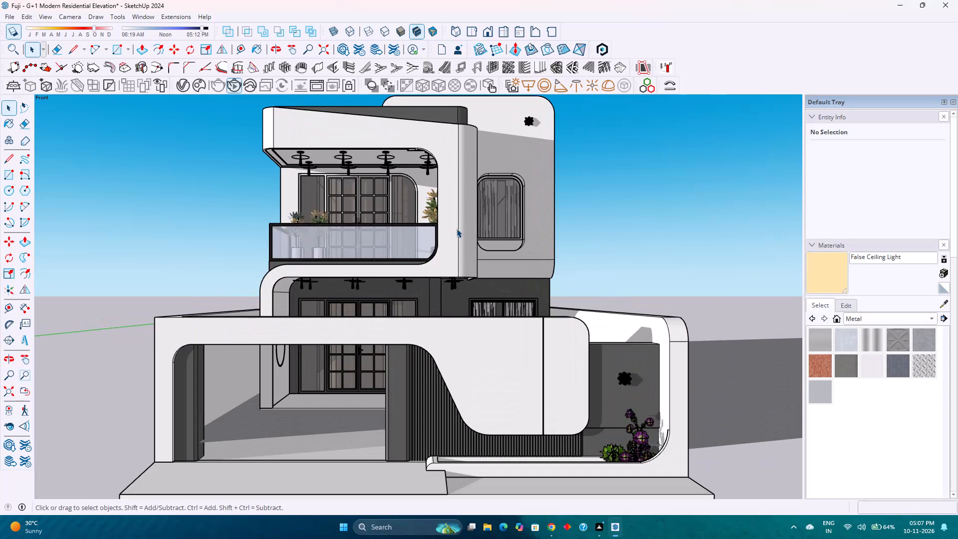
{"action": "key", "text": "ctrl+s"}
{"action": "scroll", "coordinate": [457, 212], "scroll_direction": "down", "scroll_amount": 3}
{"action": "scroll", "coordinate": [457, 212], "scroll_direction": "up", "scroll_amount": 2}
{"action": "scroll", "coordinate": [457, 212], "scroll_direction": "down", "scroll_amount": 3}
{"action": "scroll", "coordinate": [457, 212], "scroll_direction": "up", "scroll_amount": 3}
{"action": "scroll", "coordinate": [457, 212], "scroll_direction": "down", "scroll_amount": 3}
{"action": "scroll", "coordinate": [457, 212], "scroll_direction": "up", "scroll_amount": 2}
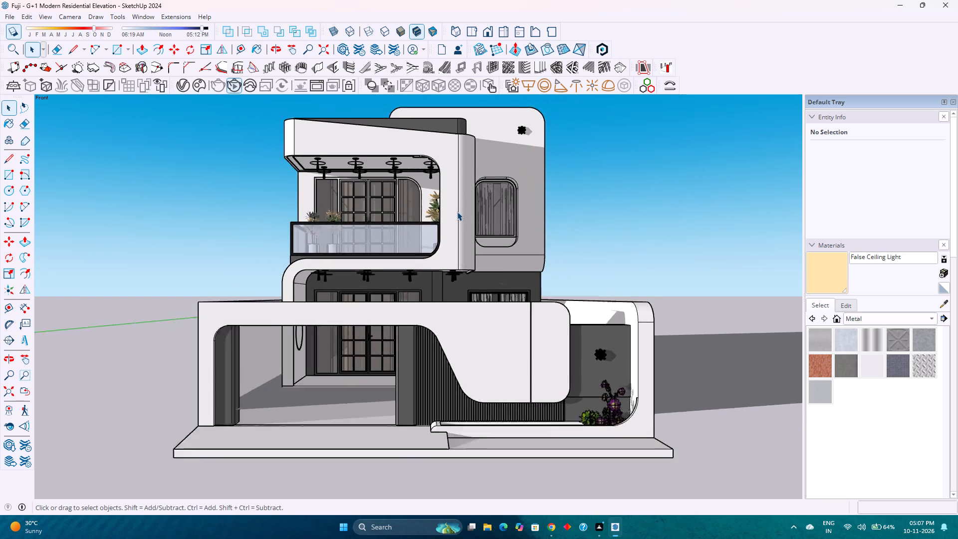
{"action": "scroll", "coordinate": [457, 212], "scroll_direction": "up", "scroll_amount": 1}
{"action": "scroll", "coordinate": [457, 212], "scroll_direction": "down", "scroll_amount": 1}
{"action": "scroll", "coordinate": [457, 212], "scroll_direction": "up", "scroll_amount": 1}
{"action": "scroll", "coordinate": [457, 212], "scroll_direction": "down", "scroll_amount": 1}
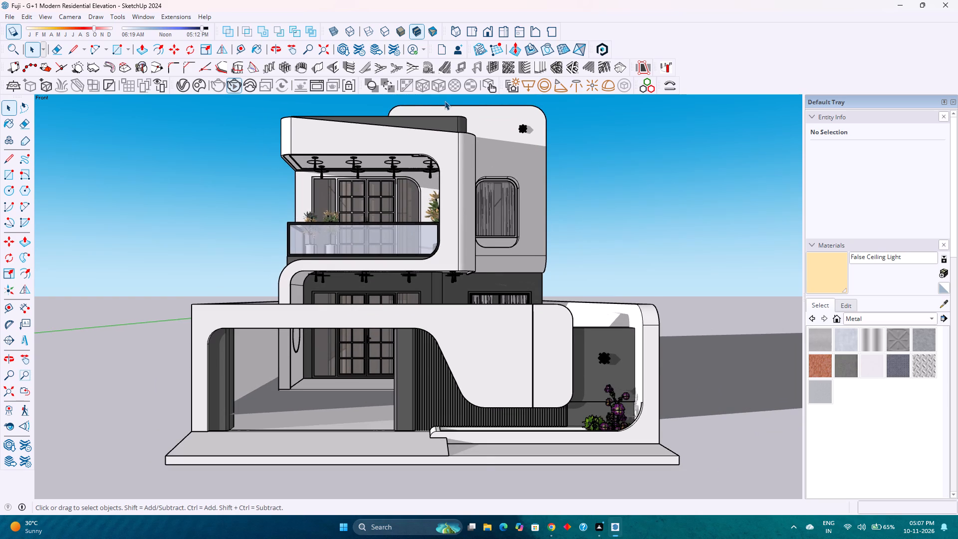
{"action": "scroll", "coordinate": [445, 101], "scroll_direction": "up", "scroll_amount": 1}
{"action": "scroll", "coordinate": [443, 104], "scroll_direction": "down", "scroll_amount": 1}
Turn off the shadow display for the model.
{"action": "middle_click_drag", "start_coordinate": [503, 209], "coordinate": [392, 273]}
{"action": "scroll", "coordinate": [390, 273], "scroll_direction": "down", "scroll_amount": 7}
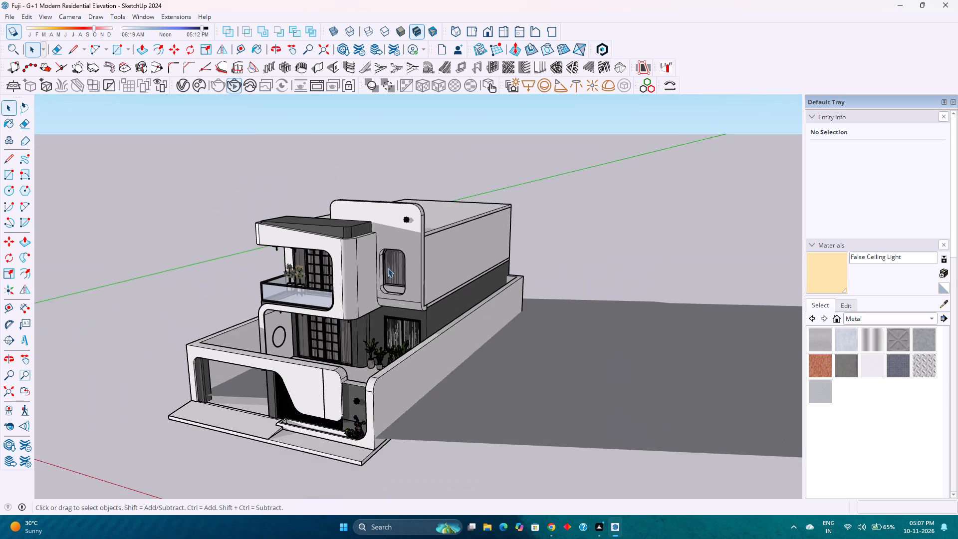
{"action": "middle_click_drag", "start_coordinate": [375, 304], "coordinate": [499, 322]}
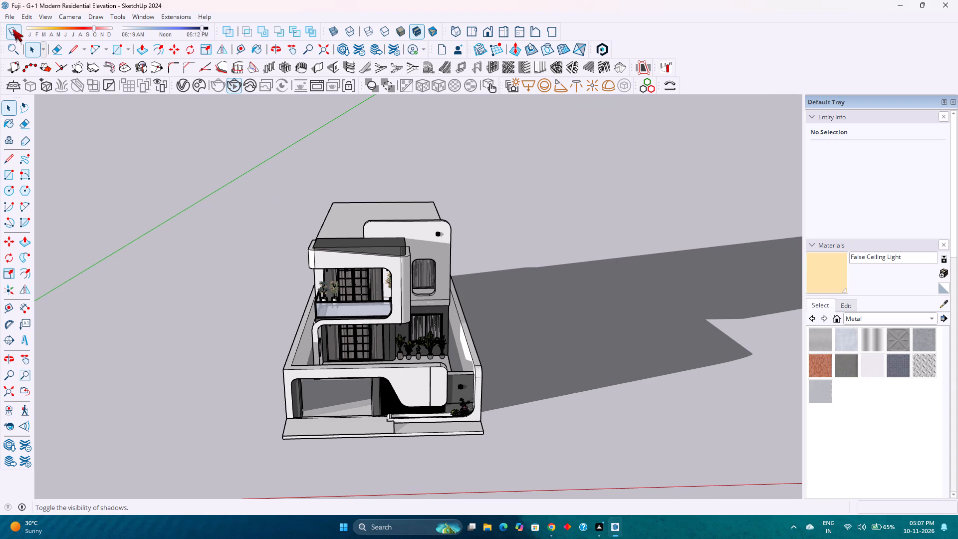
{"action": "left_click", "coordinate": [12, 29]}
Draw an upright rectangle about 9' 6" tall, locked to the green axis direction, on the open ground beside the house.
{"action": "scroll", "coordinate": [632, 253], "scroll_direction": "down", "scroll_amount": 2}
{"action": "scroll", "coordinate": [627, 253], "scroll_direction": "up", "scroll_amount": 1}
{"action": "middle_click_drag", "start_coordinate": [624, 253], "coordinate": [558, 256]}
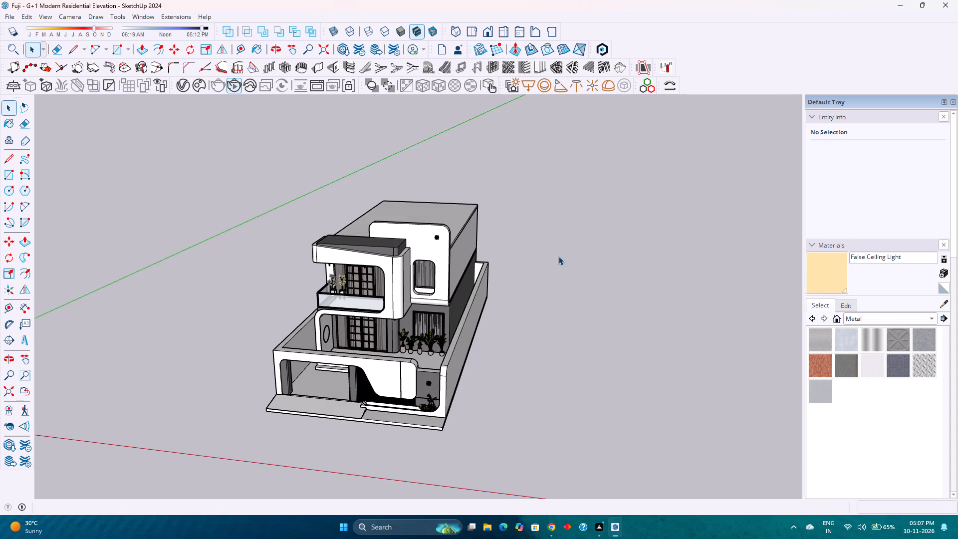
{"action": "scroll", "coordinate": [518, 238], "scroll_direction": "up", "scroll_amount": 3}
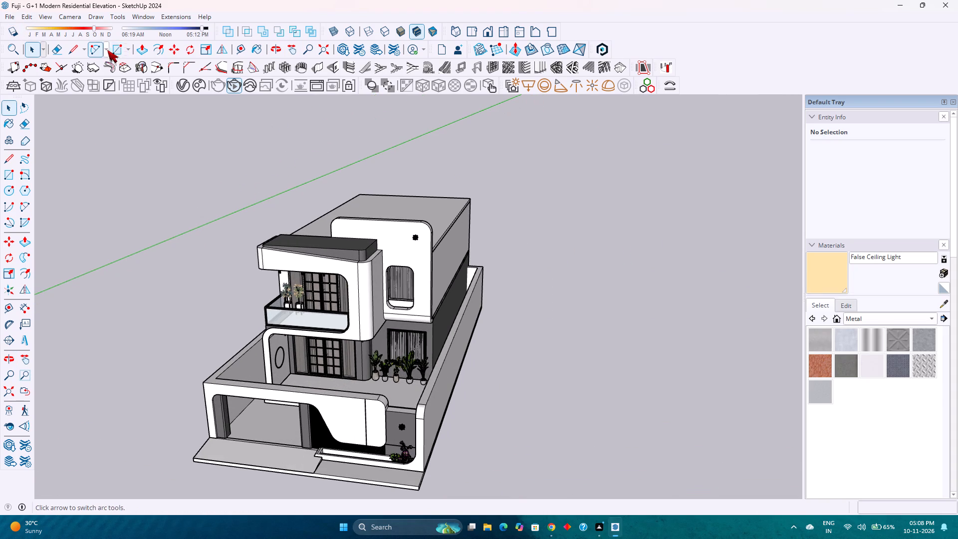
{"action": "left_click", "coordinate": [119, 43]}
{"action": "key", "text": "Up"}
{"action": "left_click", "coordinate": [605, 416]}
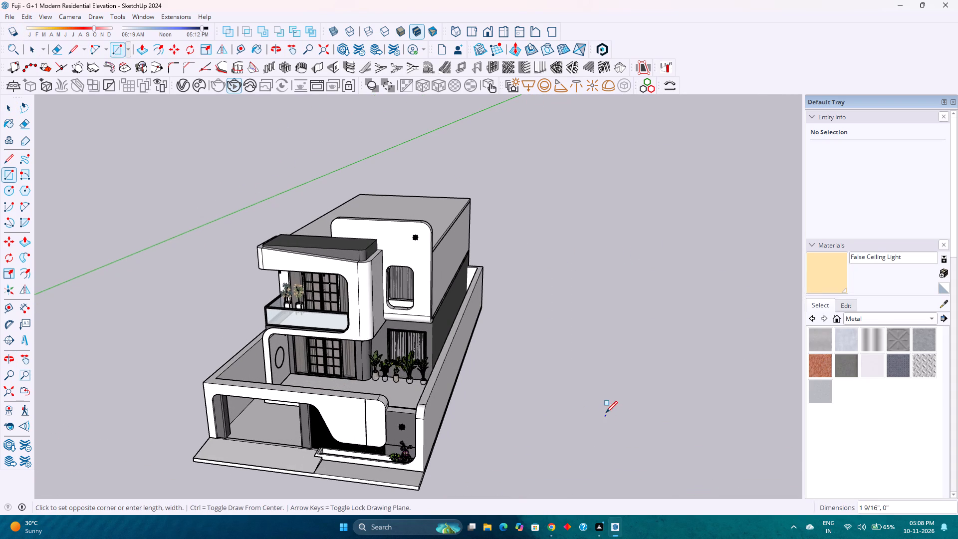
{"action": "key", "text": "Left"}
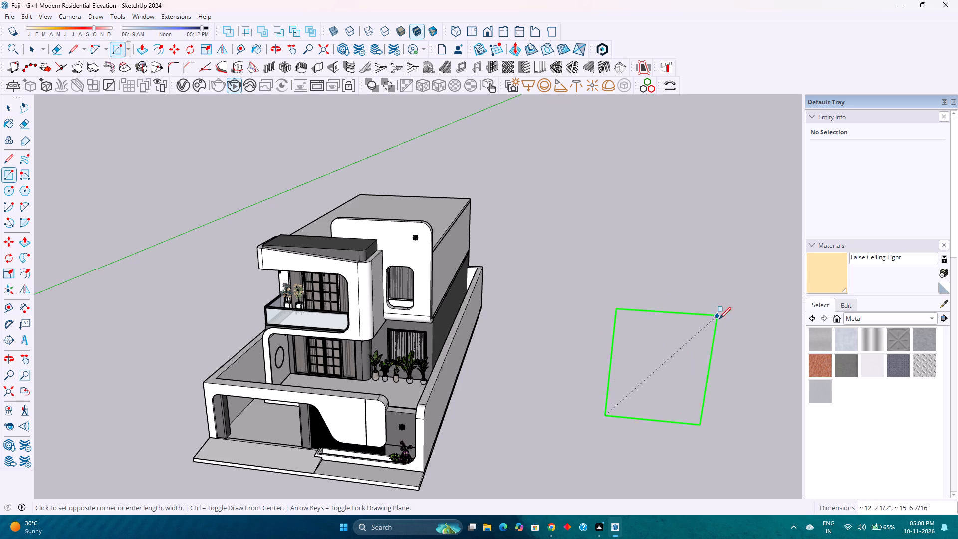
{"action": "left_click", "coordinate": [675, 357]}
{"action": "key", "text": "space"}
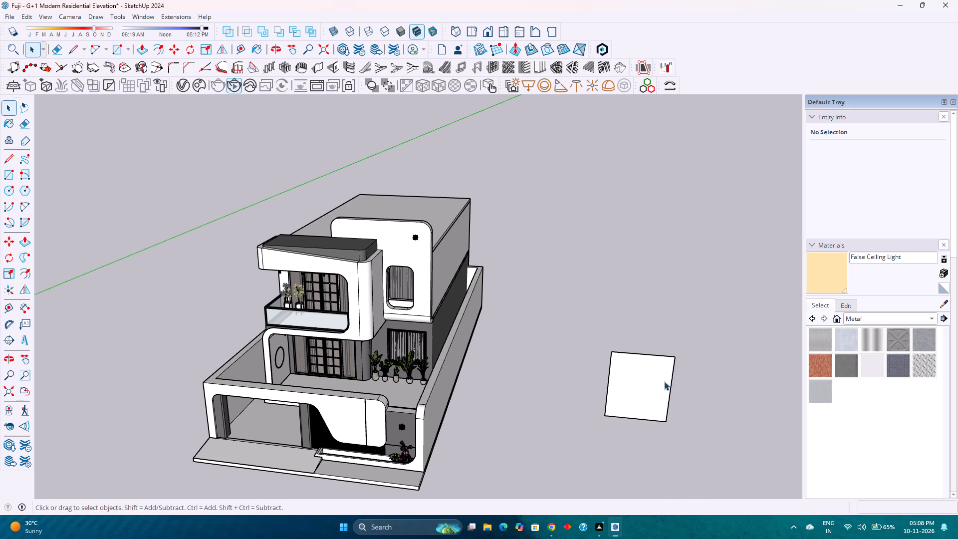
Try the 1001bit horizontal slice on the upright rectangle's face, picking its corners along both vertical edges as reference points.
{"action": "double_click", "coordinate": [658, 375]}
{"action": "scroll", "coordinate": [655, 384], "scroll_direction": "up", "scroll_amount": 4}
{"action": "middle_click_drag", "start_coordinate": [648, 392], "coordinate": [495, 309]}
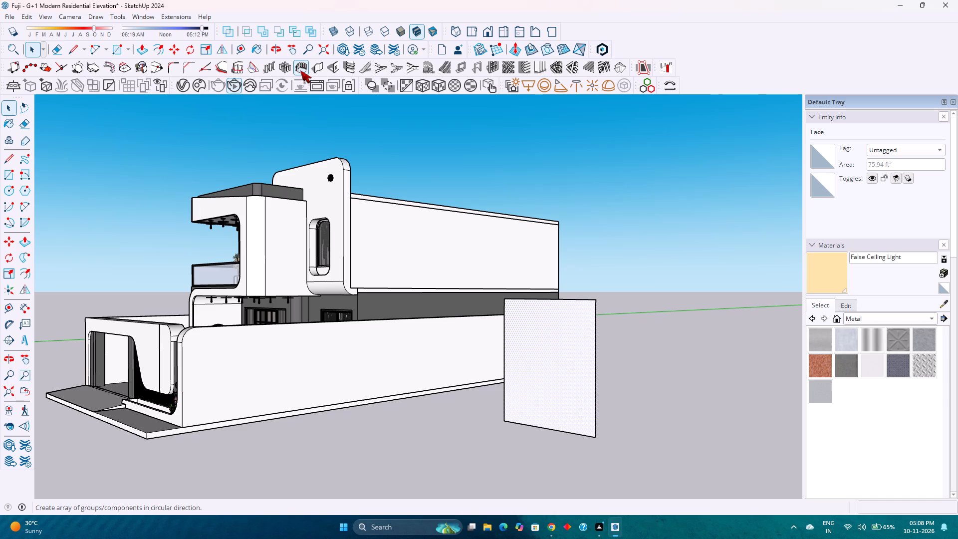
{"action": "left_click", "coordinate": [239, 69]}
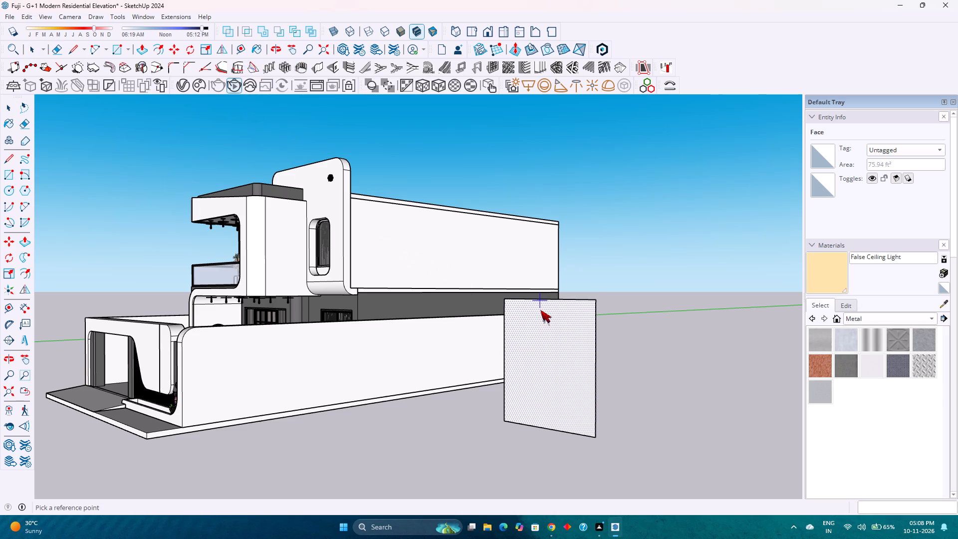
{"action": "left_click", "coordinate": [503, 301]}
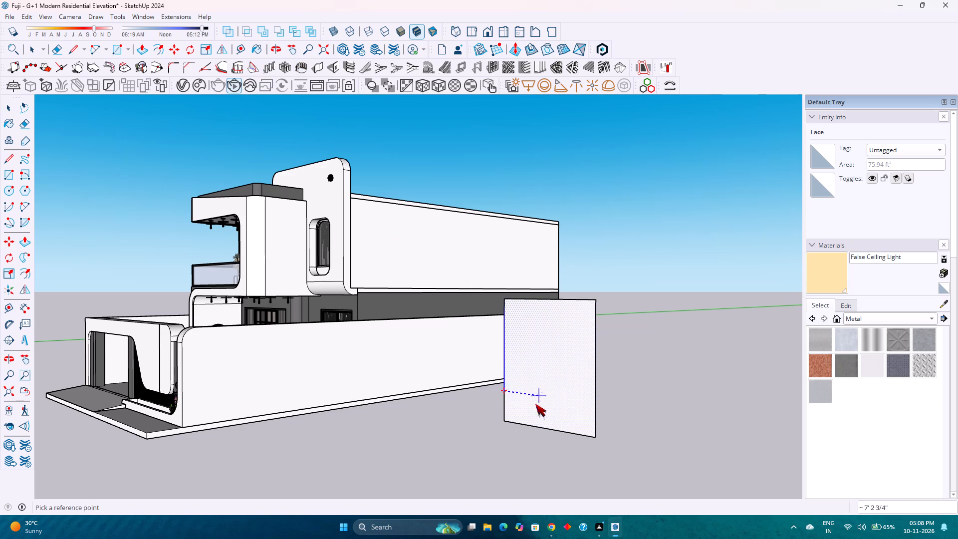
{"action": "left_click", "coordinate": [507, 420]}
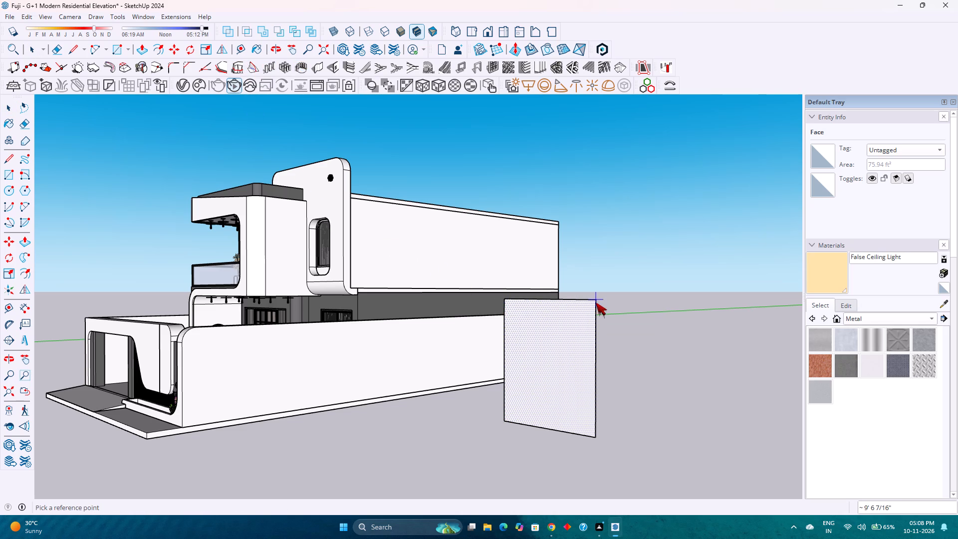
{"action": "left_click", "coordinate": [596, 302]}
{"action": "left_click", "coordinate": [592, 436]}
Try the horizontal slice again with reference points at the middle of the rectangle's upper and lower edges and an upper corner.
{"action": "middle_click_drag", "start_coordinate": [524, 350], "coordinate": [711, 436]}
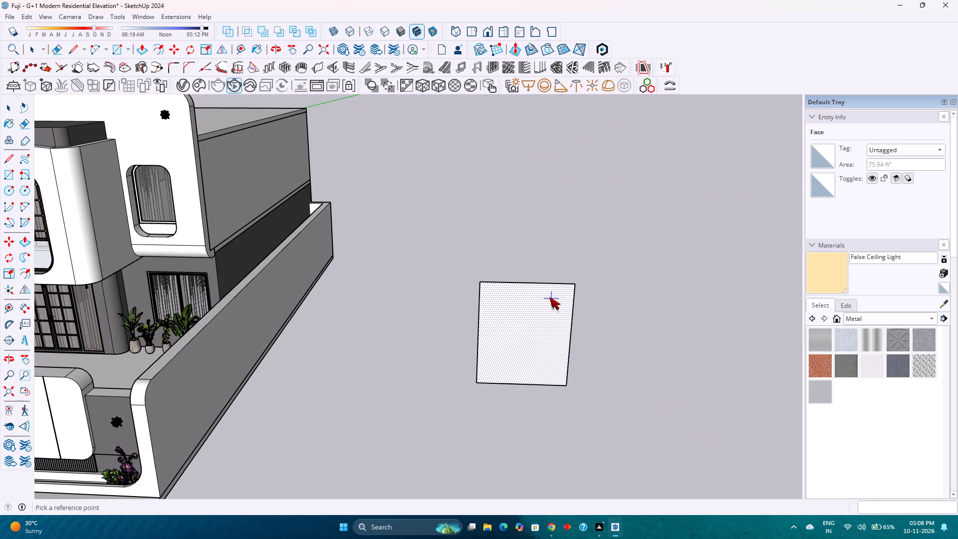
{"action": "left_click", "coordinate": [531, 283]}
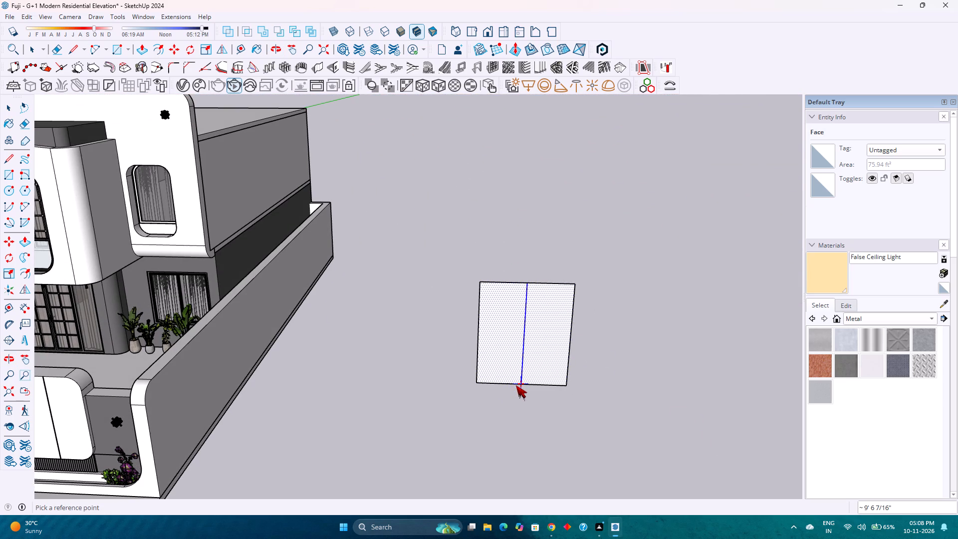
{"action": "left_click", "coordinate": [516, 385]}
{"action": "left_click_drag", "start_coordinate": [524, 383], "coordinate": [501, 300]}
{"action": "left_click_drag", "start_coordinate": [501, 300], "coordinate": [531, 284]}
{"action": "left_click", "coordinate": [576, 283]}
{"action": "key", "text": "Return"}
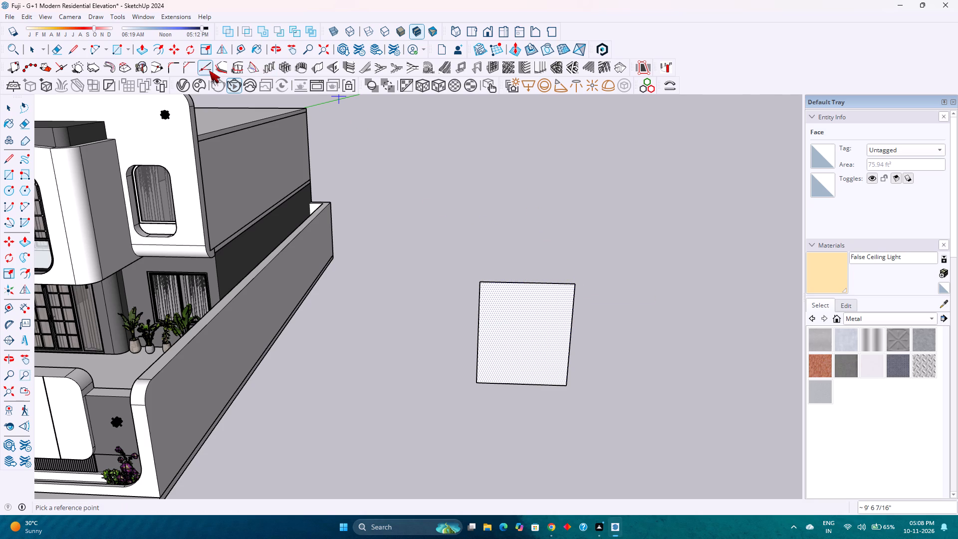
View the 1001bit Create Vertical Wall settings and close them without building a wall.
{"action": "left_click", "coordinate": [319, 71]}
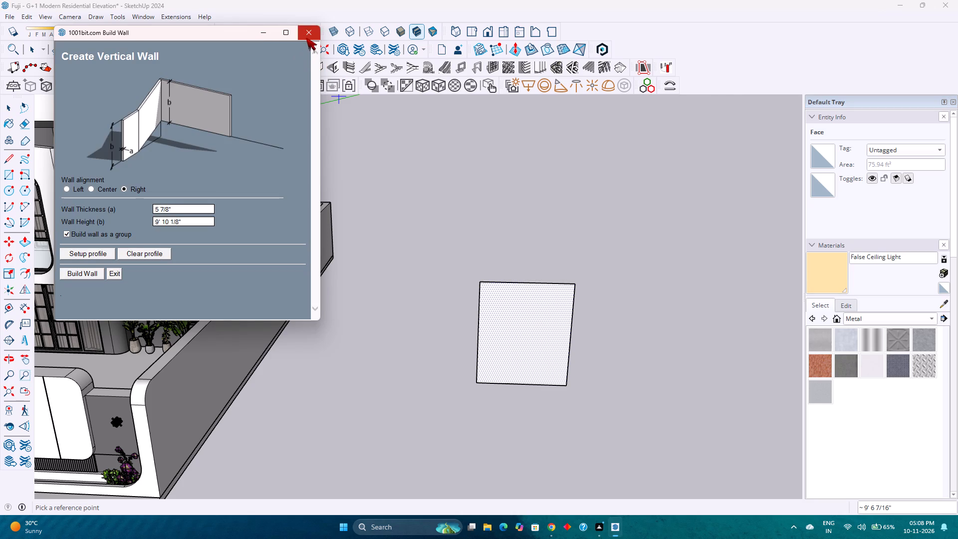
{"action": "left_click", "coordinate": [307, 34]}
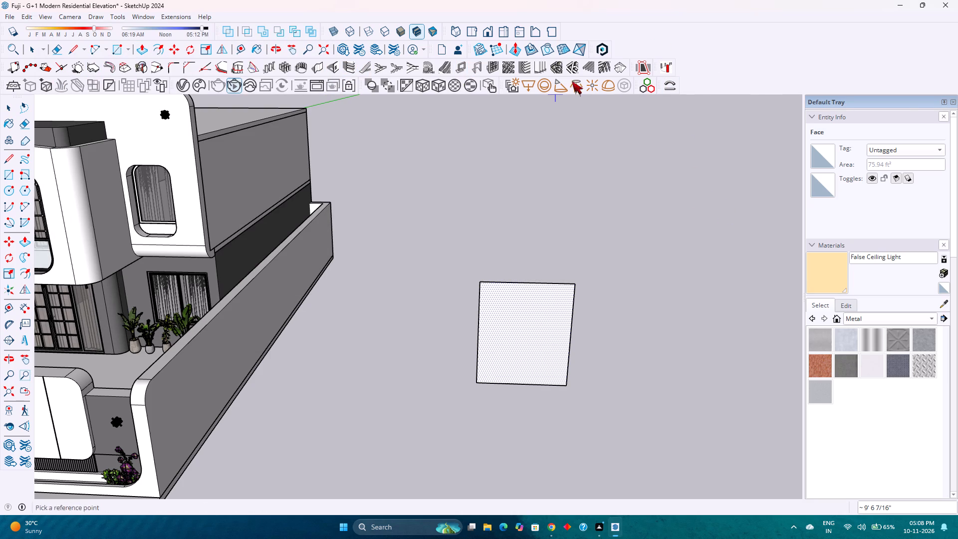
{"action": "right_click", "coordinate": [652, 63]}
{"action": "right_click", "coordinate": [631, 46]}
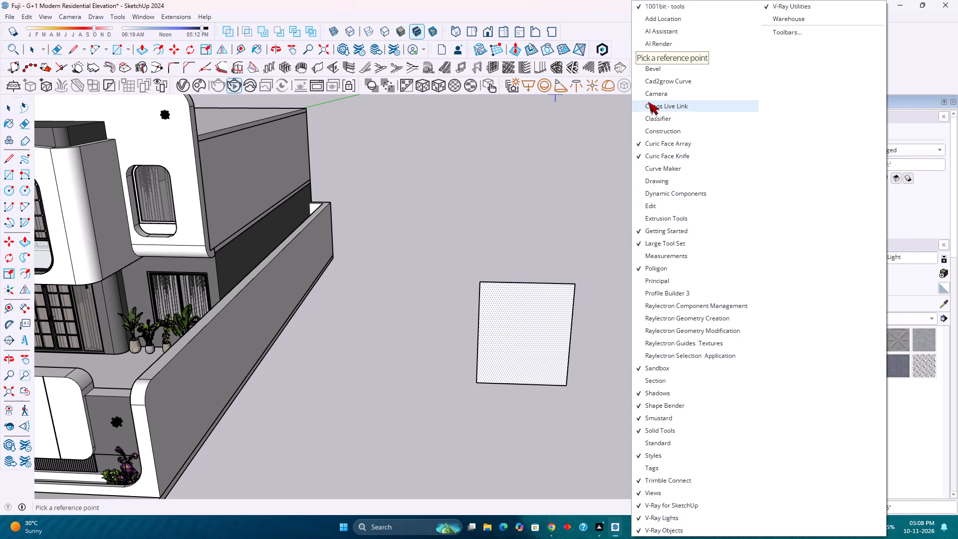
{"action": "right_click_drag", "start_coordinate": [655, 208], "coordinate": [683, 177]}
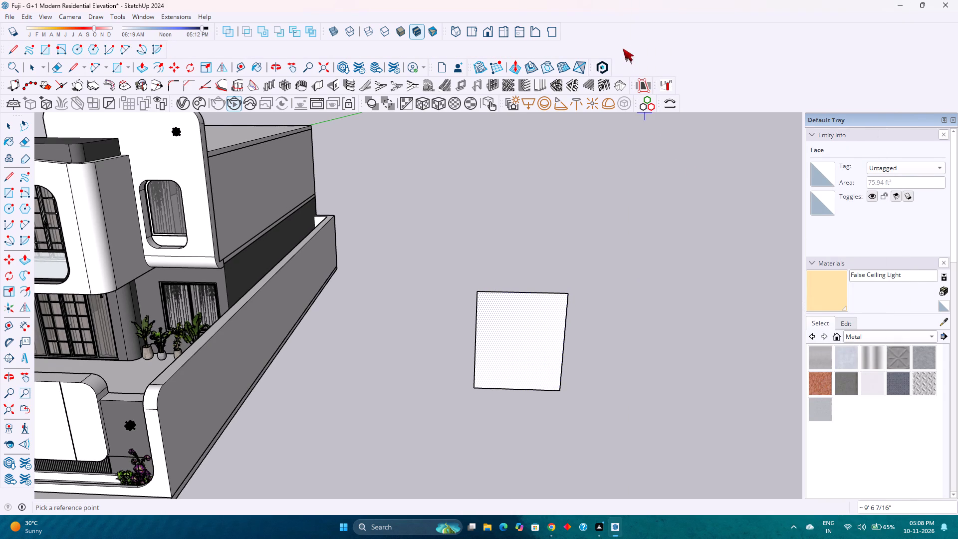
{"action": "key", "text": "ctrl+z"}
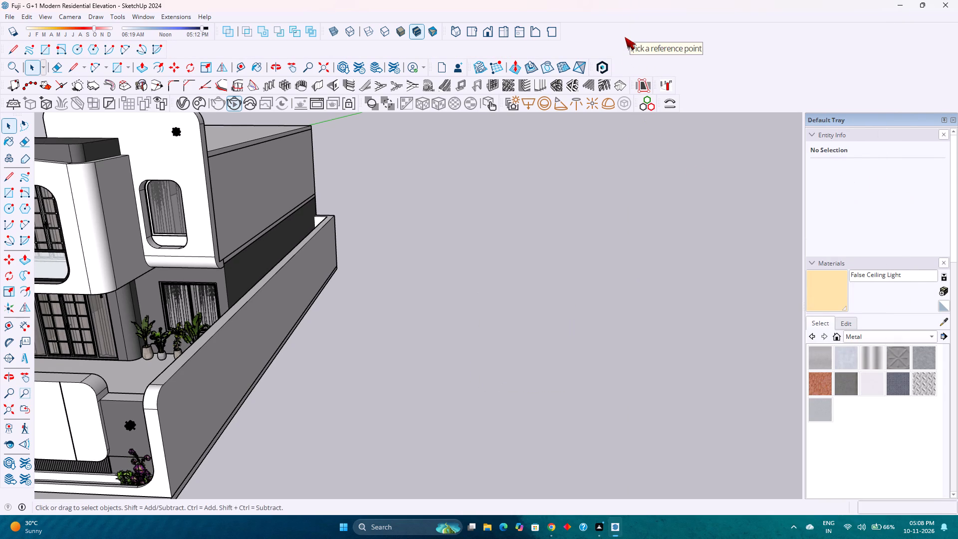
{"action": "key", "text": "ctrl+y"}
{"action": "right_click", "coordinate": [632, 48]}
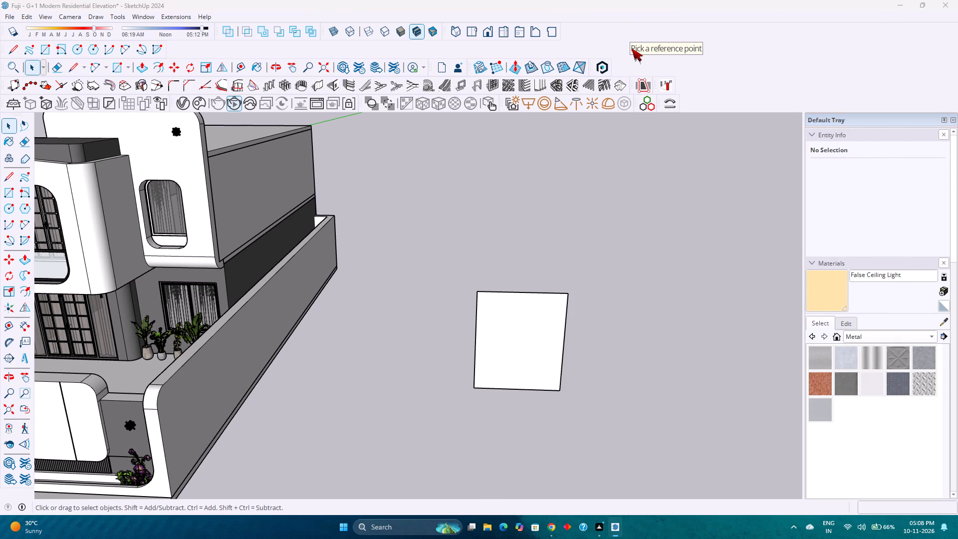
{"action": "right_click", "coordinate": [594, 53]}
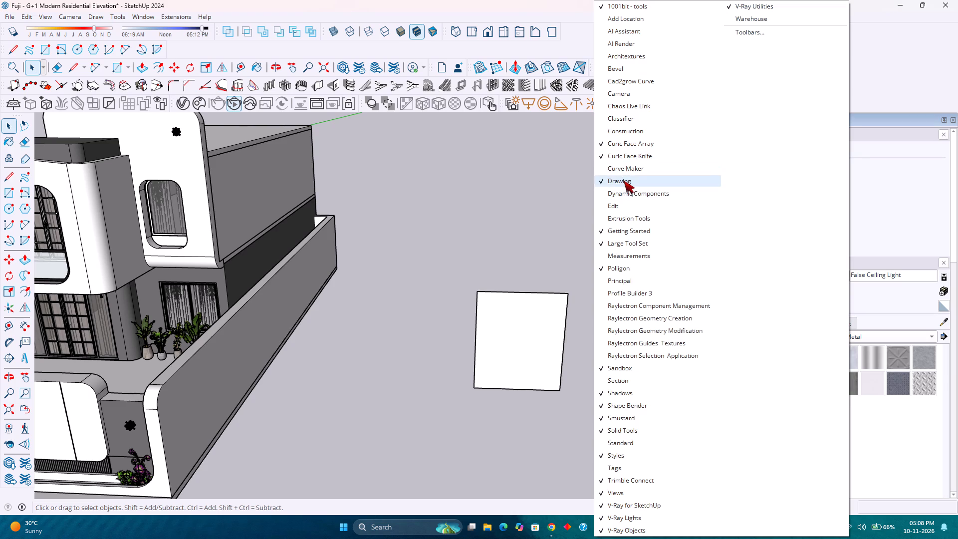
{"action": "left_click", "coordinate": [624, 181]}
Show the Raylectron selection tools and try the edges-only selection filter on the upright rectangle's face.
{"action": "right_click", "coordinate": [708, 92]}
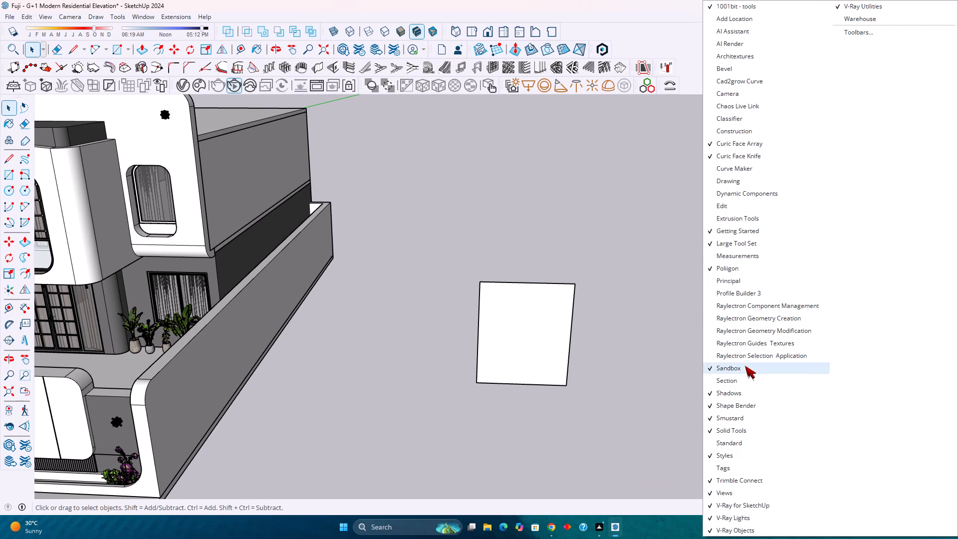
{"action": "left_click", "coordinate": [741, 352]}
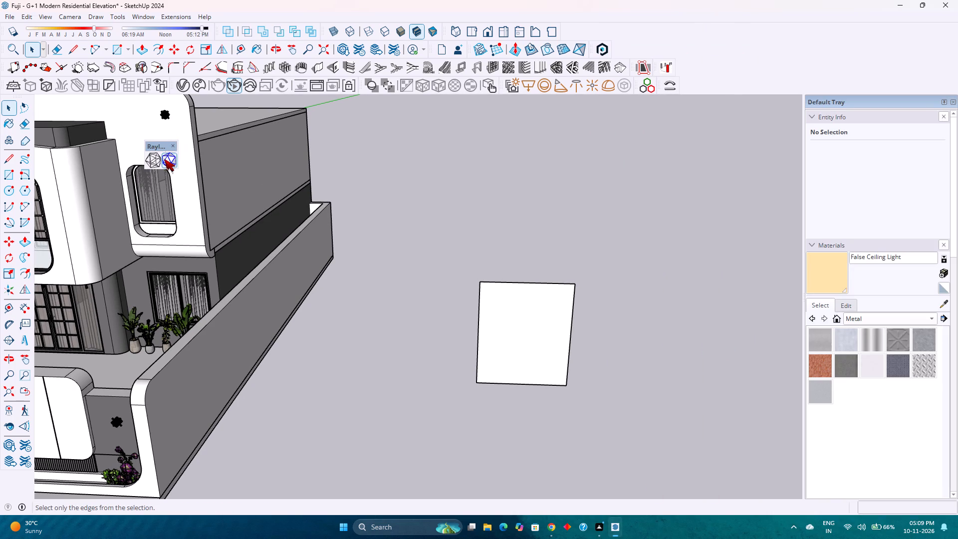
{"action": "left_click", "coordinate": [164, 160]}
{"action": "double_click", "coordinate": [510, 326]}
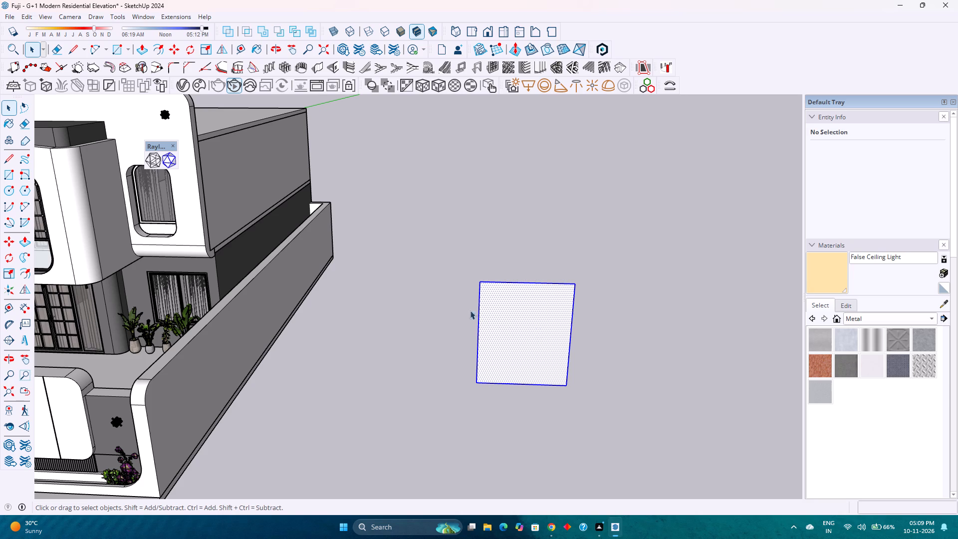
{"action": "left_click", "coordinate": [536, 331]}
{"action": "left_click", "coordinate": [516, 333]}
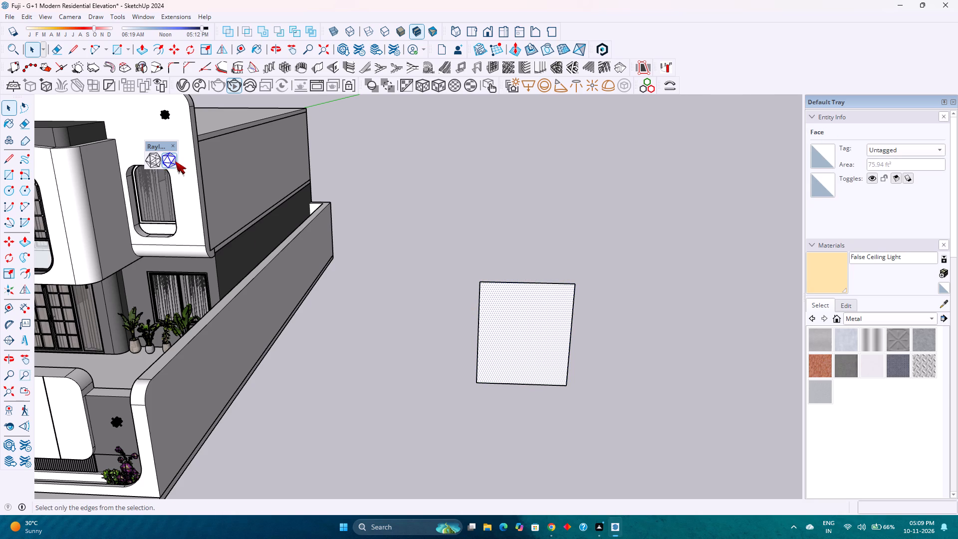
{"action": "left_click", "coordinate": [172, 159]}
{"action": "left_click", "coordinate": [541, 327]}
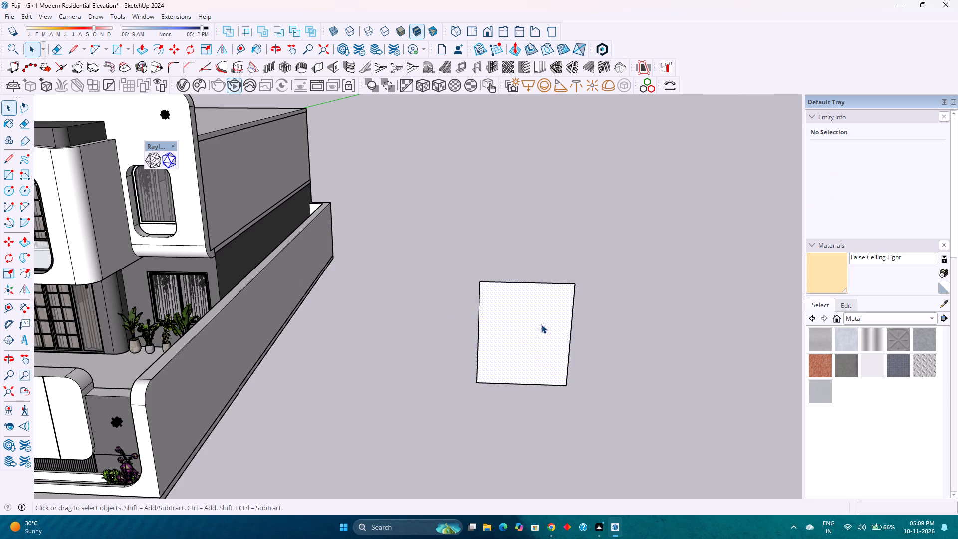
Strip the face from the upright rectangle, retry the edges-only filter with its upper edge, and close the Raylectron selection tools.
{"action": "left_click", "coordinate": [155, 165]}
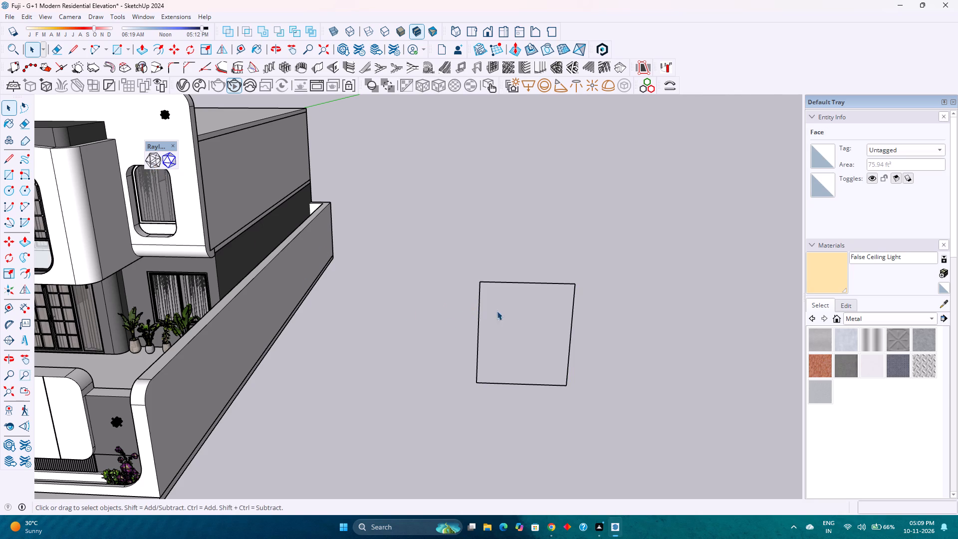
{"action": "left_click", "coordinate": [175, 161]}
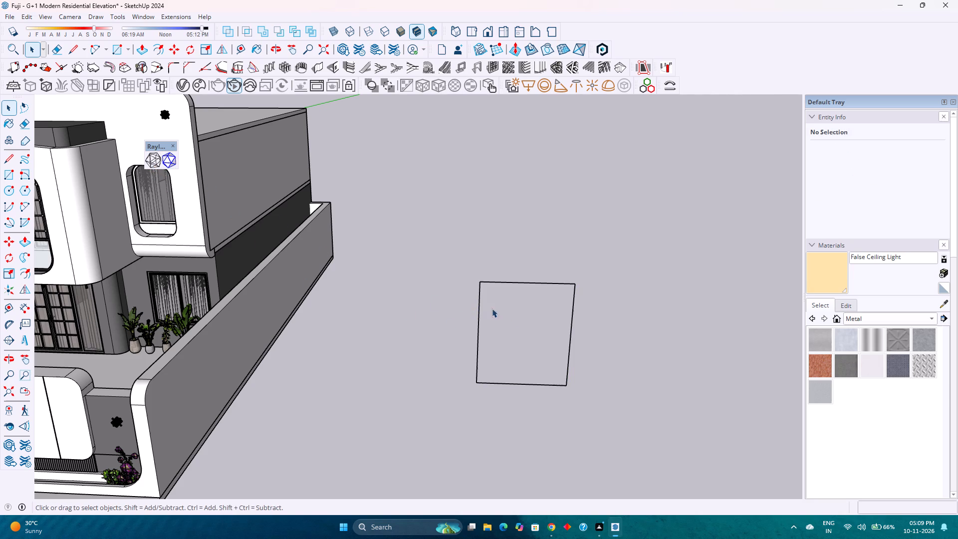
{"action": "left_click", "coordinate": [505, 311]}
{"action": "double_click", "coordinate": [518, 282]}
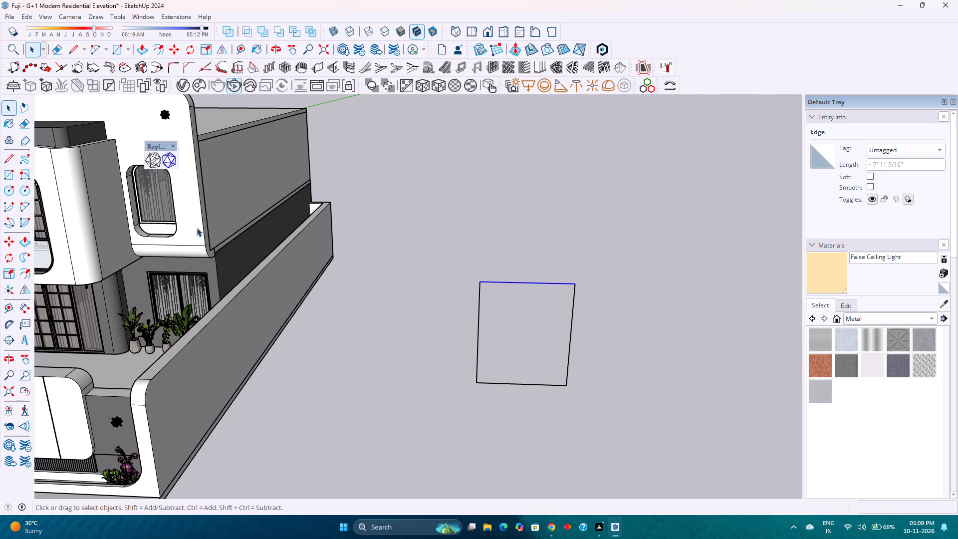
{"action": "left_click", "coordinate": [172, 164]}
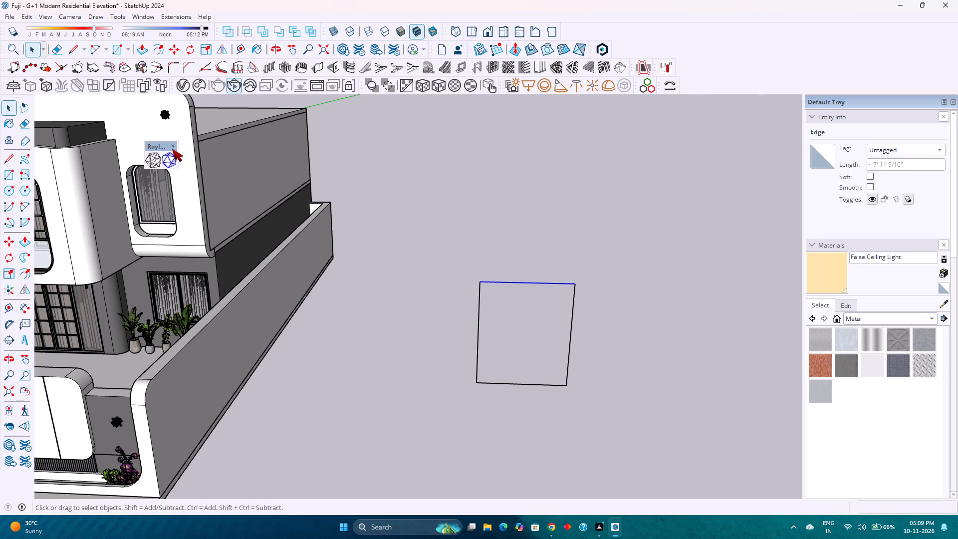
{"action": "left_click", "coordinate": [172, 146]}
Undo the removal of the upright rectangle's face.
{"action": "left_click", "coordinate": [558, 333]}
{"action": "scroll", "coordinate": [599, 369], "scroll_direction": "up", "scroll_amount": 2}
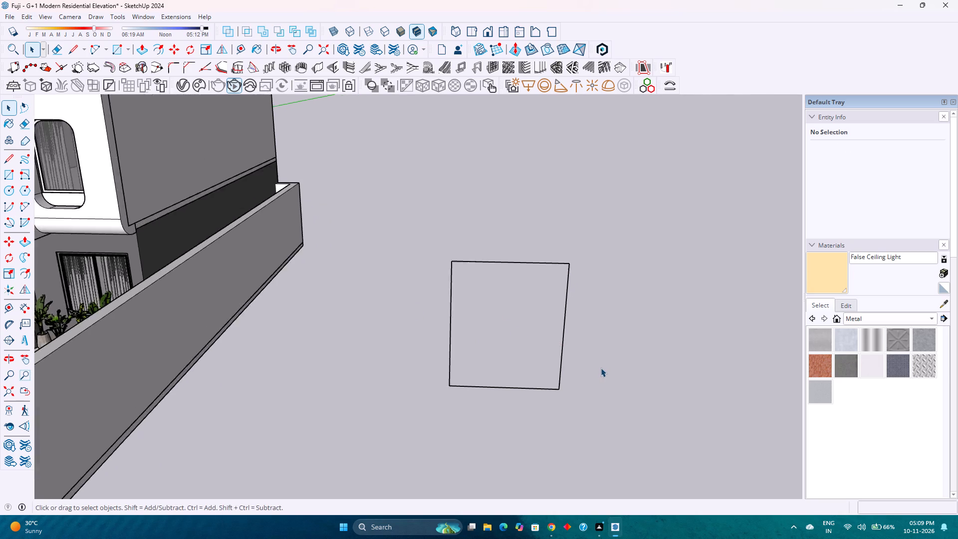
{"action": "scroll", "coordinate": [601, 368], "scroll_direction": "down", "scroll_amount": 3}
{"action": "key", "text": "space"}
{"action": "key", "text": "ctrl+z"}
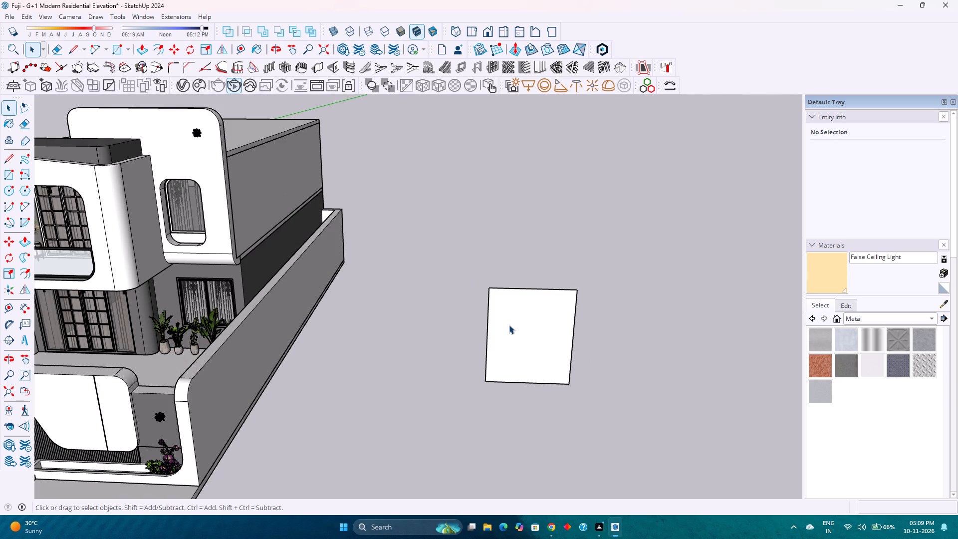
With the rectangle's face selected, show the Raylectron Geometry Creation tools and move them over the open ground beside the house.
{"action": "left_click", "coordinate": [509, 325]}
{"action": "right_click", "coordinate": [713, 59]}
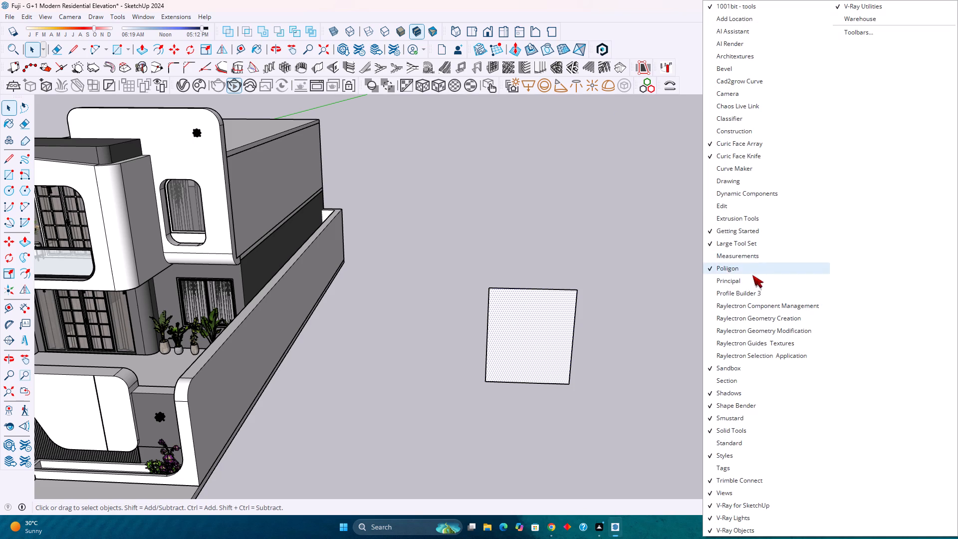
{"action": "left_click", "coordinate": [768, 317]}
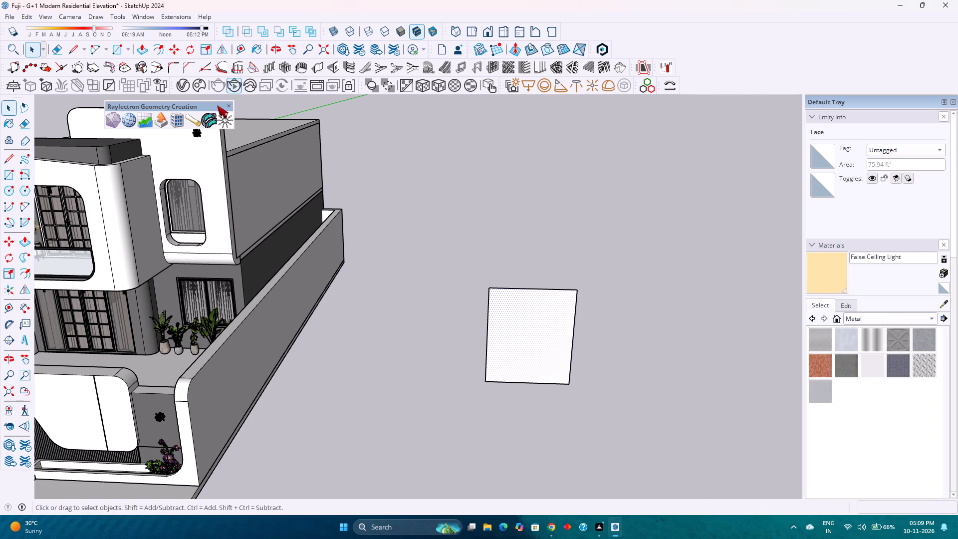
{"action": "left_click_drag", "start_coordinate": [211, 107], "coordinate": [602, 148]}
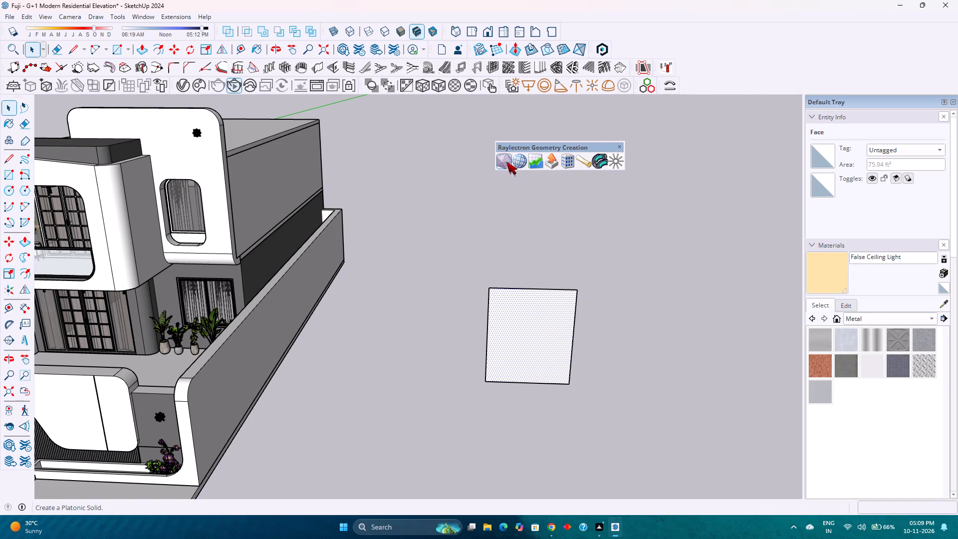
Generate a Raylectron IcoSphere from the icosahedron with a 1-level subdivision and radius 30 beside the house.
{"action": "left_click", "coordinate": [503, 159]}
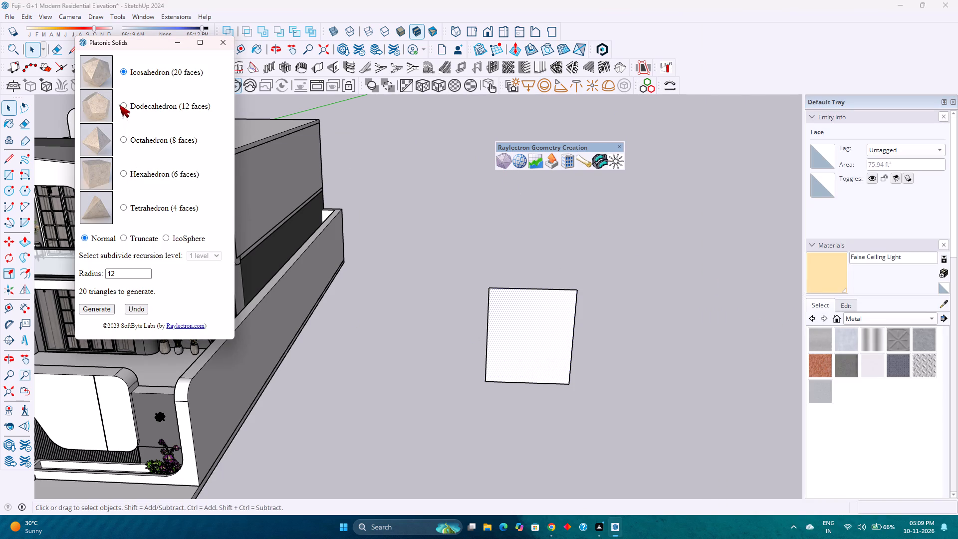
{"action": "scroll", "coordinate": [153, 190], "scroll_direction": "down", "scroll_amount": 3}
{"action": "left_click", "coordinate": [124, 236]}
{"action": "left_click", "coordinate": [166, 238]}
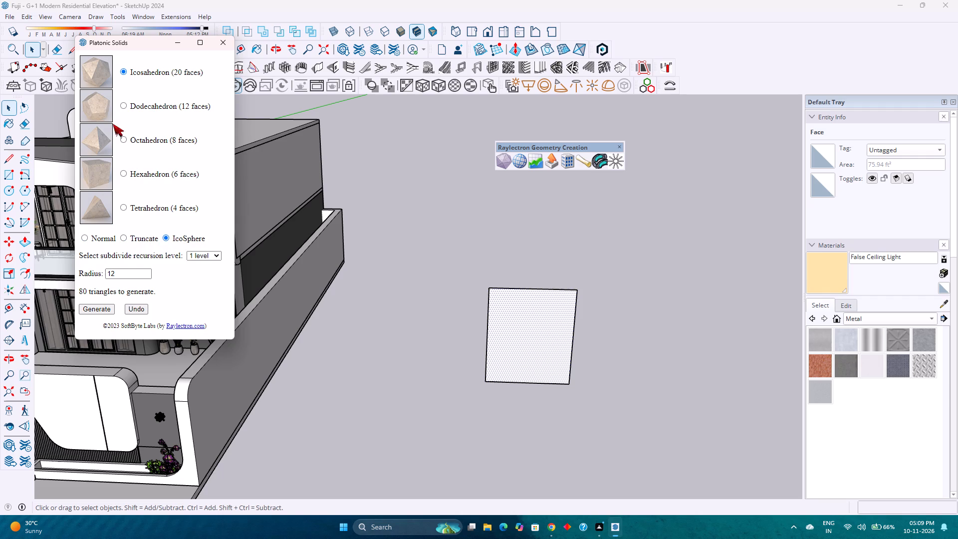
{"action": "left_click_drag", "start_coordinate": [137, 276], "coordinate": [135, 276]}
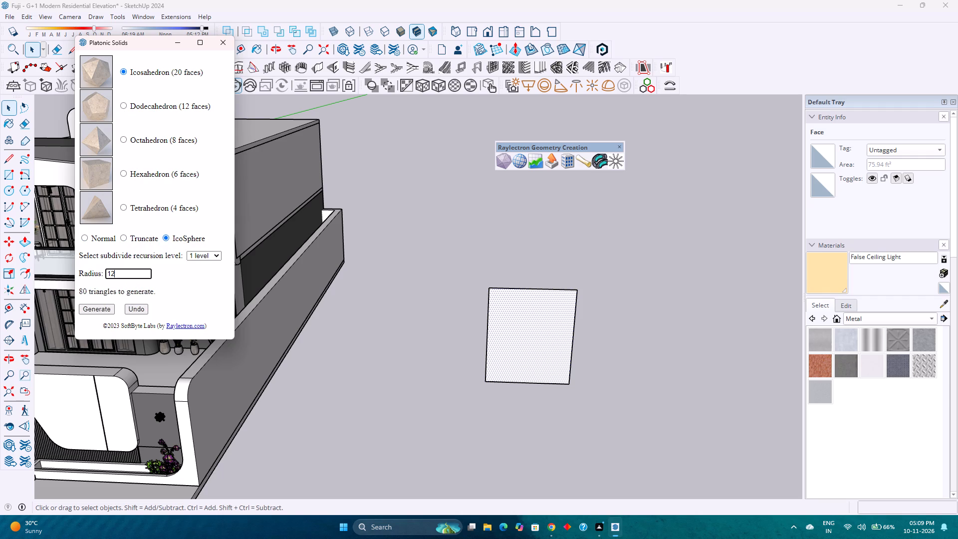
{"action": "left_click_drag", "start_coordinate": [135, 276], "coordinate": [105, 276]}
{"action": "type", "text": "30"}
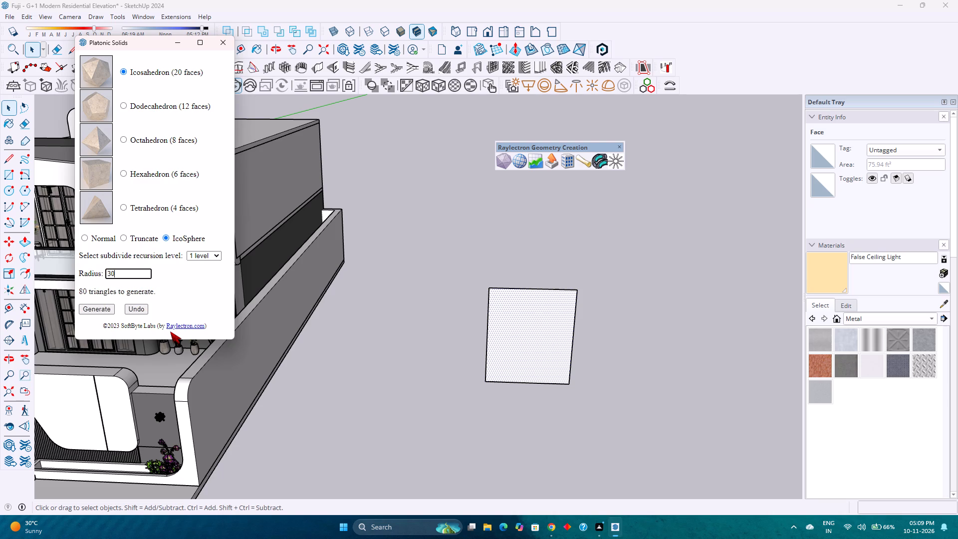
{"action": "key", "text": "Return"}
{"action": "left_click", "coordinate": [87, 310]}
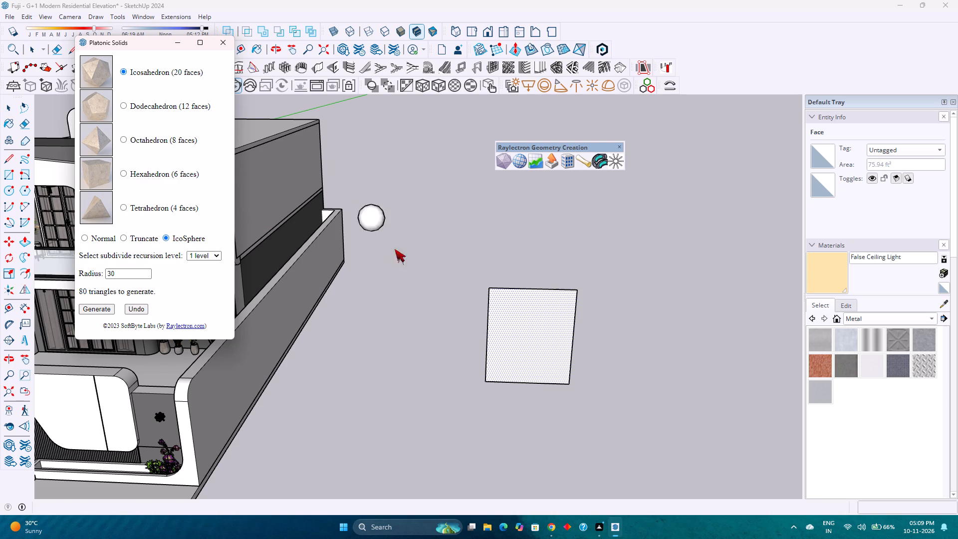
{"action": "scroll", "coordinate": [526, 370], "scroll_direction": "up", "scroll_amount": 7}
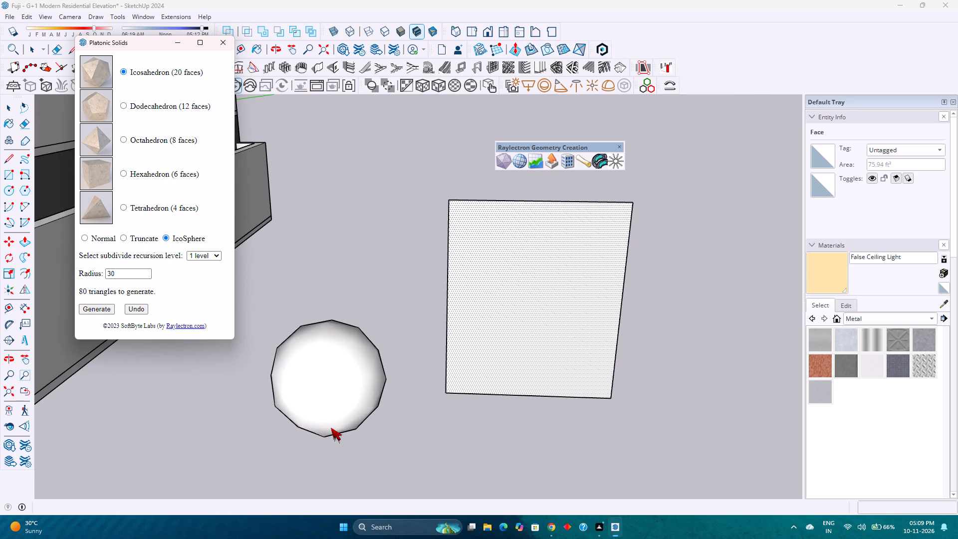
{"action": "middle_click_drag", "start_coordinate": [328, 378], "coordinate": [339, 389]}
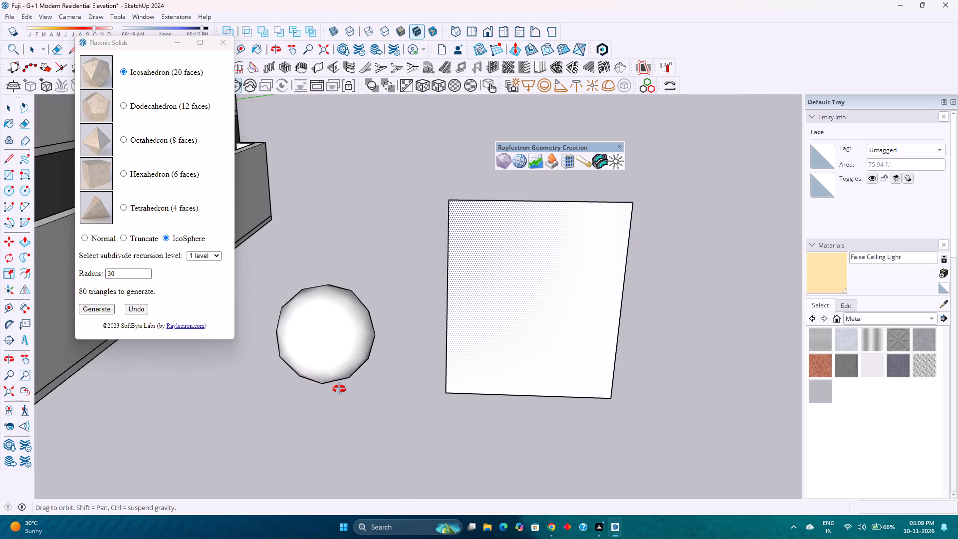
{"action": "middle_click_drag", "start_coordinate": [339, 389], "coordinate": [297, 446]}
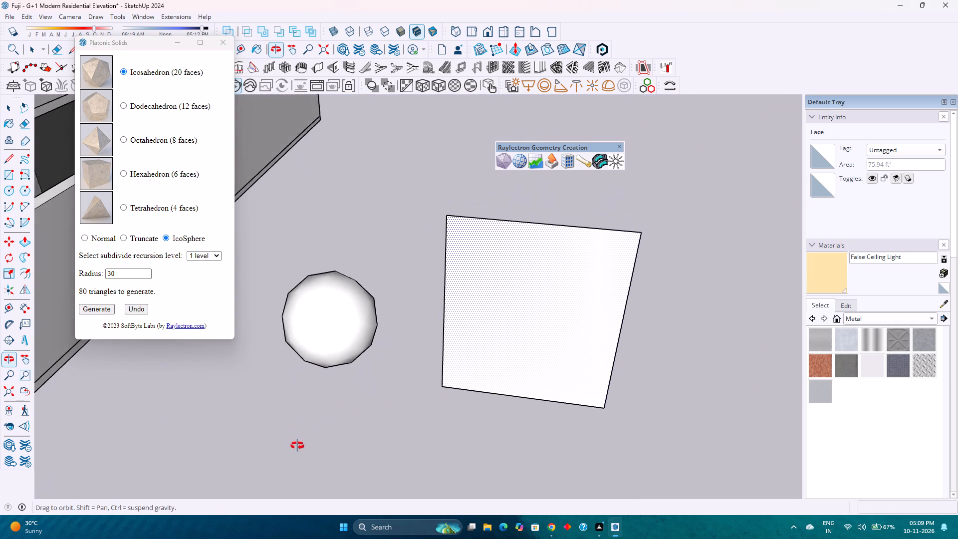
{"action": "middle_click_drag", "start_coordinate": [297, 446], "coordinate": [309, 458]}
Generate a second 1-level IcoSphere from the icosahedron with radius 120 near the upright rectangle.
{"action": "double_click", "coordinate": [123, 274]}
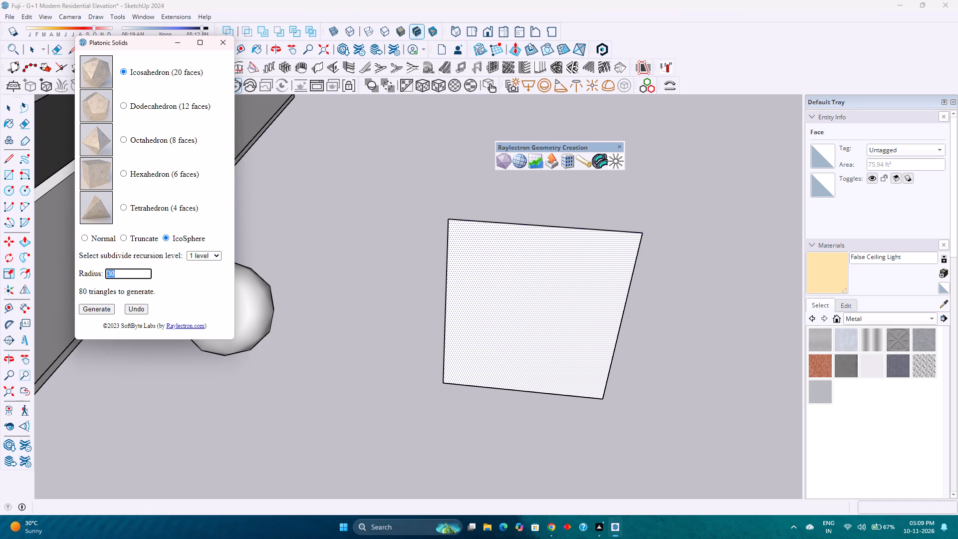
{"action": "type", "text": "120"}
{"action": "key", "text": "Return"}
{"action": "left_click", "coordinate": [102, 311]}
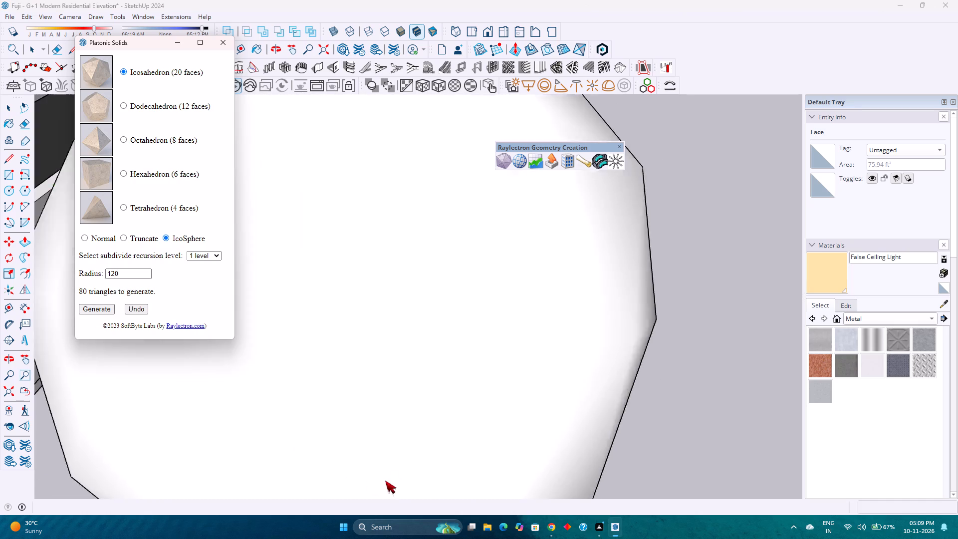
{"action": "scroll", "coordinate": [433, 477], "scroll_direction": "down", "scroll_amount": 16}
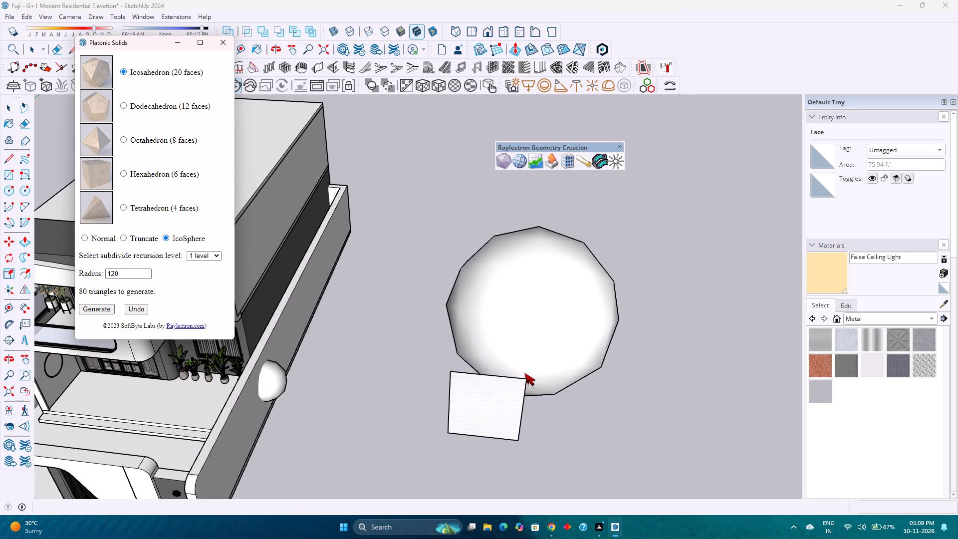
Set the icosahedron IcoSphere options to a subdivision recursion of 8 levels and a radius of 30.
{"action": "left_click", "coordinate": [207, 257]}
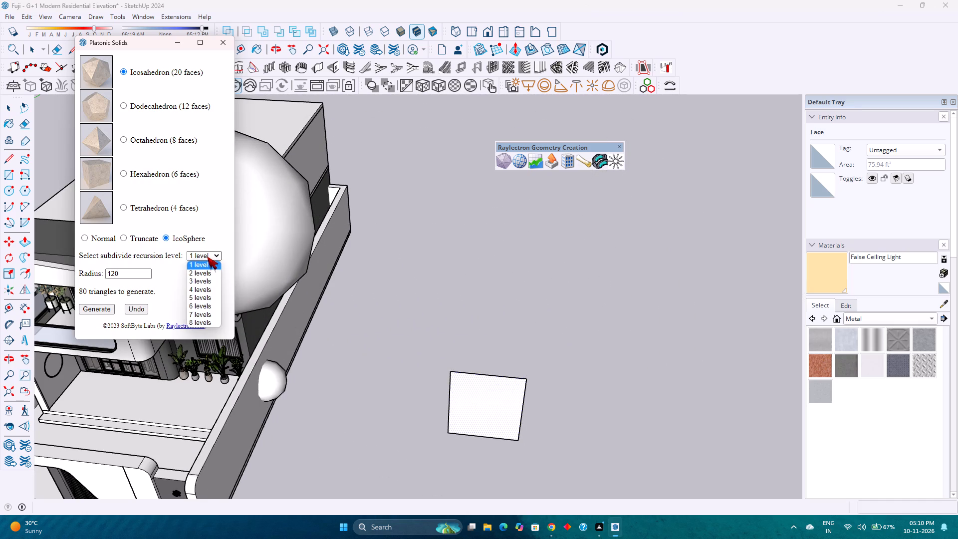
{"action": "left_click", "coordinate": [212, 319]}
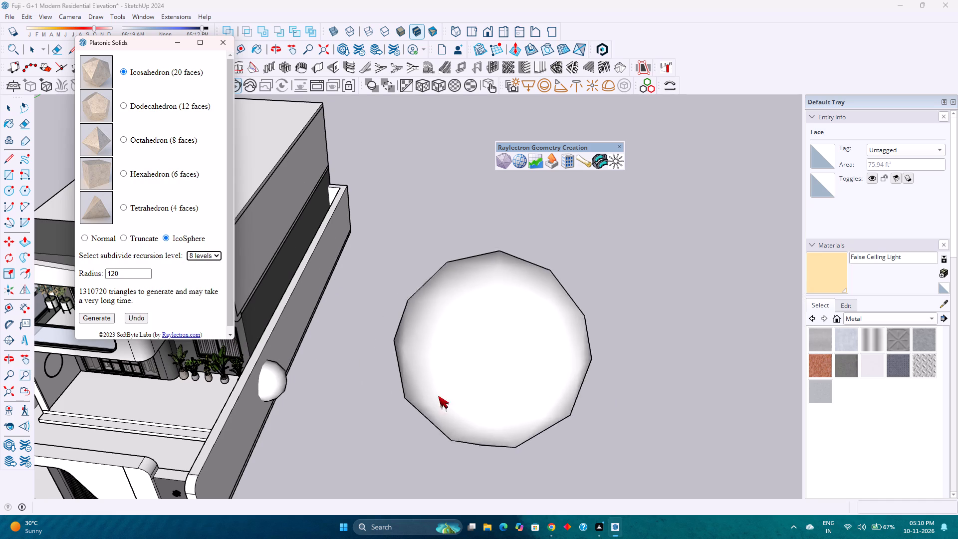
{"action": "left_click_drag", "start_coordinate": [128, 275], "coordinate": [98, 279]}
{"action": "type", "text": "30"}
{"action": "key", "text": "Return"}
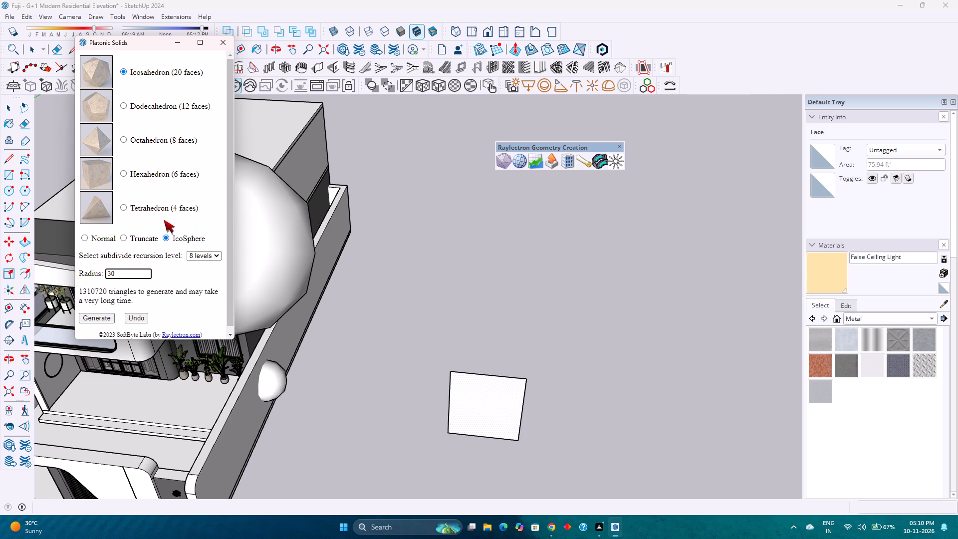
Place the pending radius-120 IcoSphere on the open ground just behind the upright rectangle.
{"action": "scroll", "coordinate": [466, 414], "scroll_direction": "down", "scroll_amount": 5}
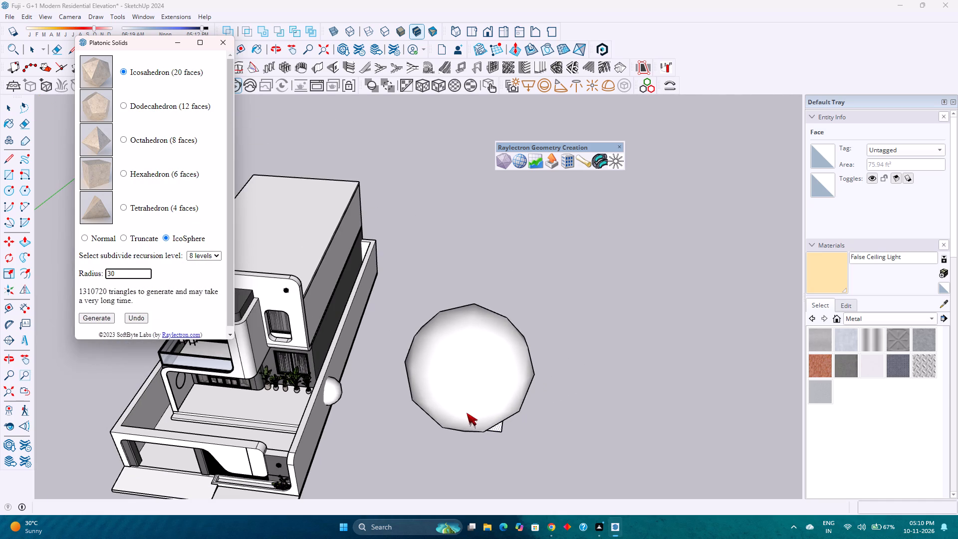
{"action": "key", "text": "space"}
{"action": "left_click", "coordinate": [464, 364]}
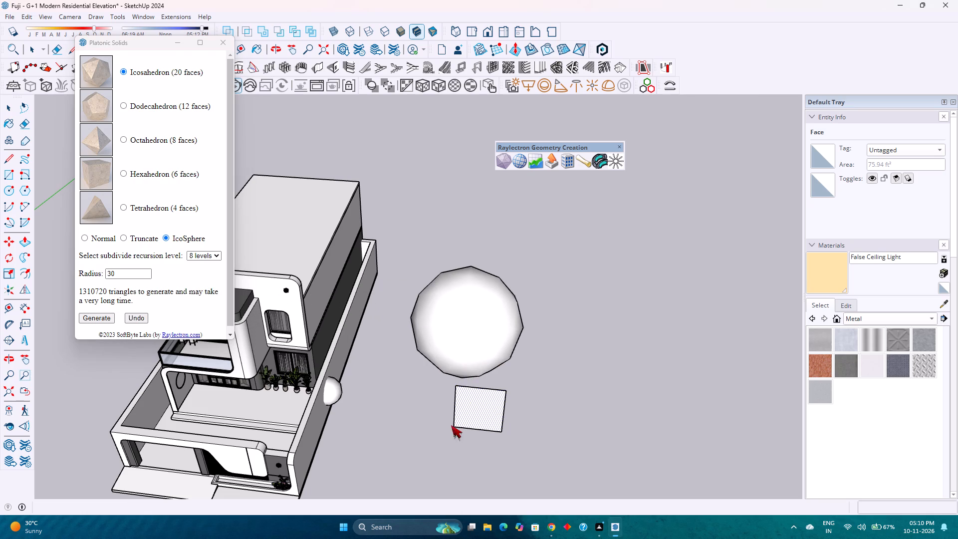
Delete the small IcoSphere beside the house's boundary wall.
{"action": "key", "text": "space"}
{"action": "left_click", "coordinate": [339, 393]}
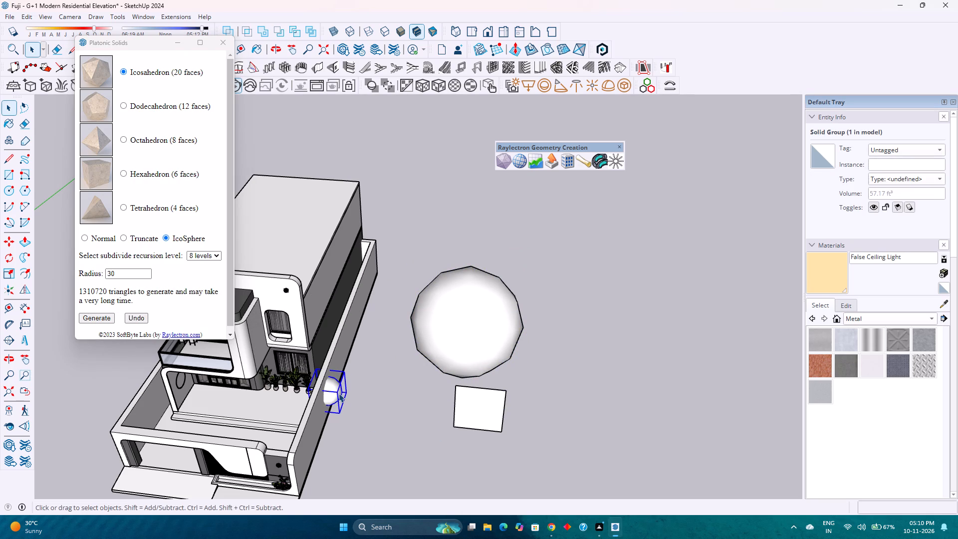
{"action": "key", "text": "Delete"}
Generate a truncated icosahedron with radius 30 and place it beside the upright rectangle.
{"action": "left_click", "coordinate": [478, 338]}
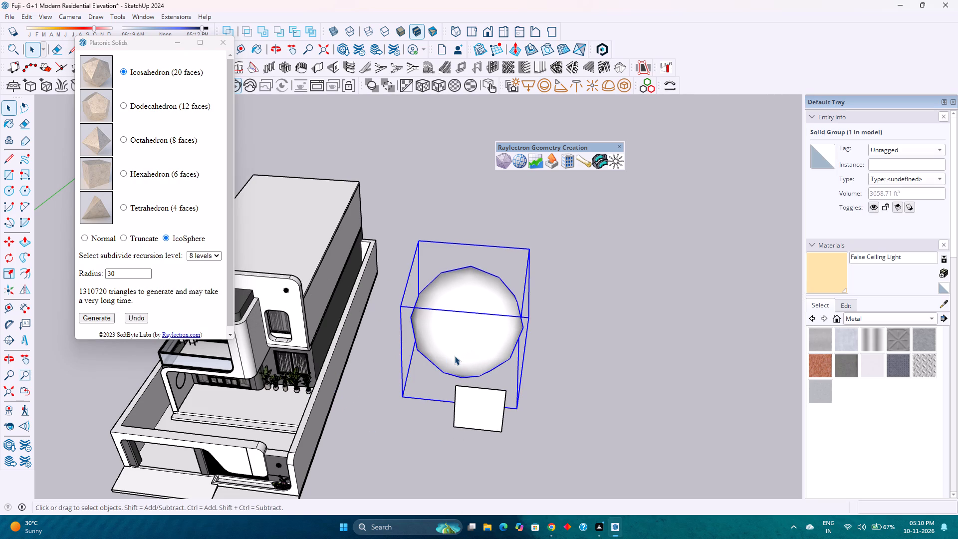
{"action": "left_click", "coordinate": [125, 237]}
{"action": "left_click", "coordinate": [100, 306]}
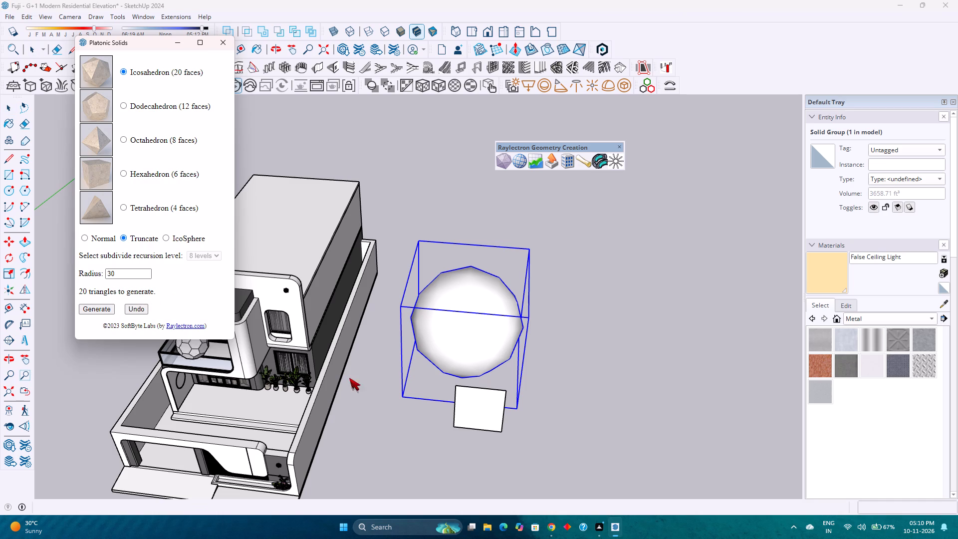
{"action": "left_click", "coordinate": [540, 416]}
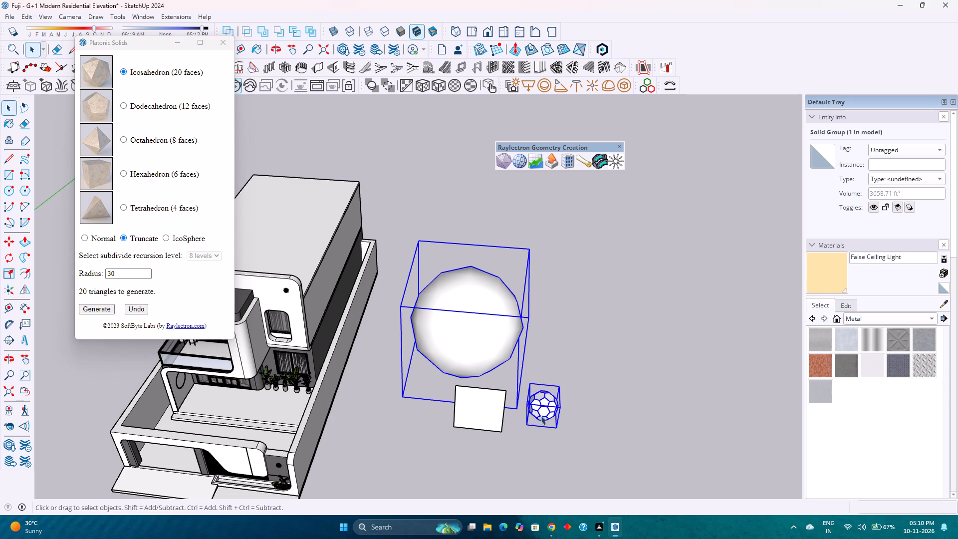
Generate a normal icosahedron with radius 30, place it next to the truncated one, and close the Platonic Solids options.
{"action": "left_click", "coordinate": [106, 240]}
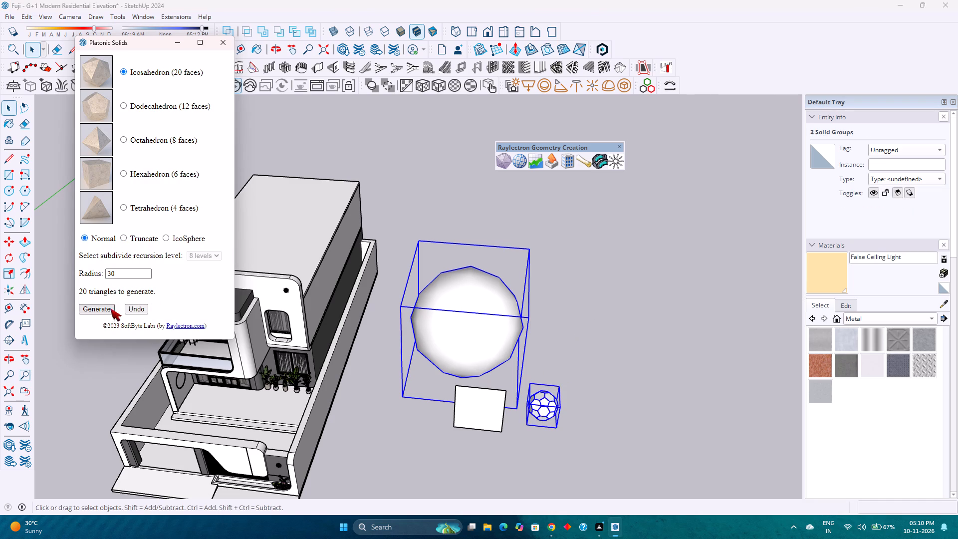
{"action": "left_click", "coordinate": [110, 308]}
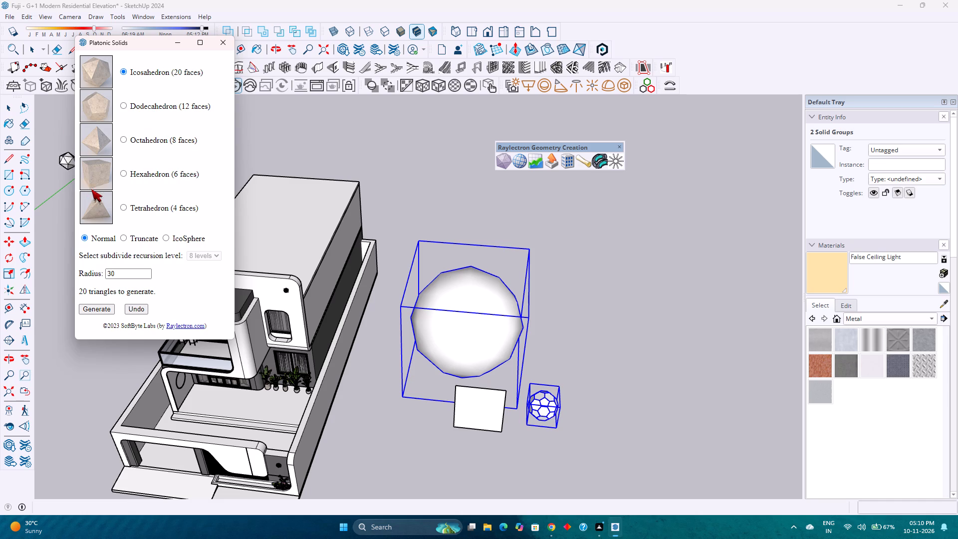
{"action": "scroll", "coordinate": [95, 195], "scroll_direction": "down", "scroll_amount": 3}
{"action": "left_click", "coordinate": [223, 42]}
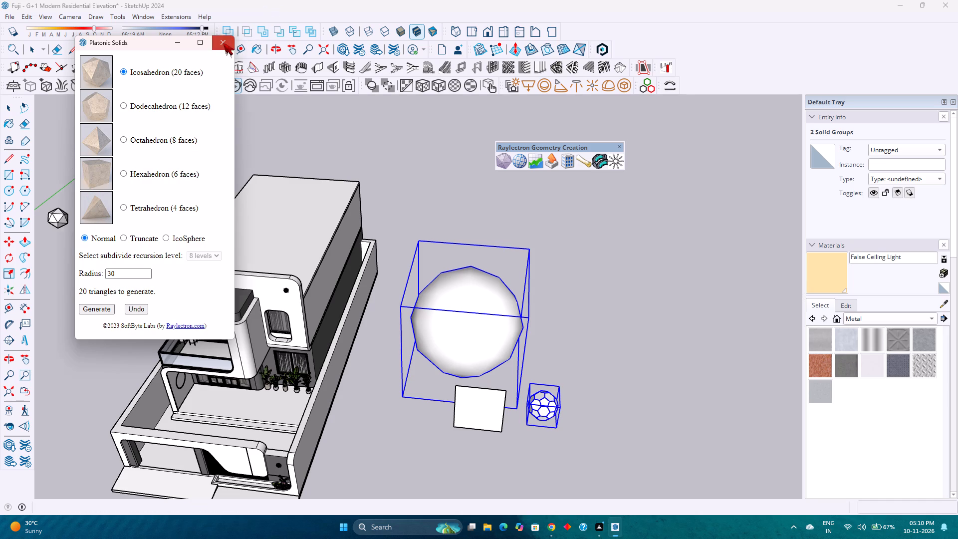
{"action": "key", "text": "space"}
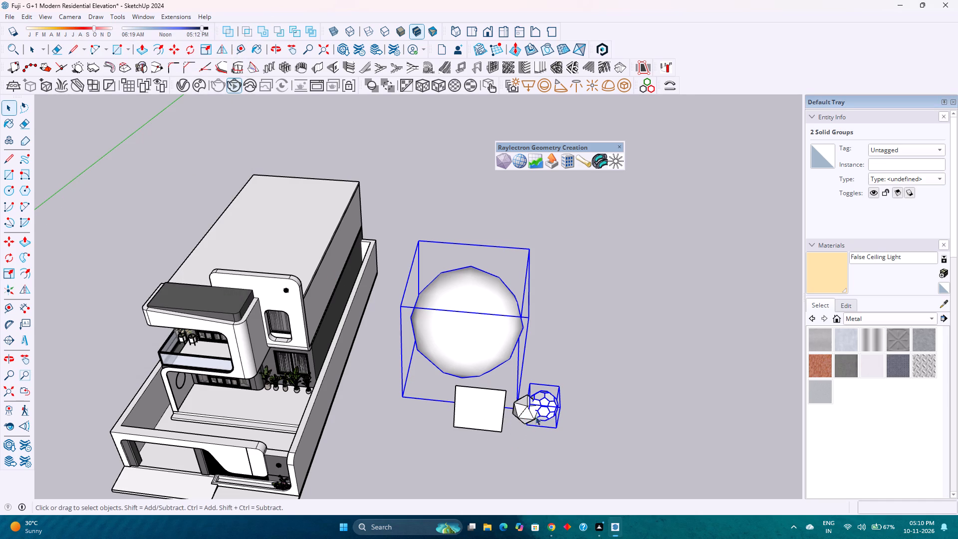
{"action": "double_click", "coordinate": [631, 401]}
Delete the large IcoSphere near the upright rectangle.
{"action": "left_click", "coordinate": [455, 334]}
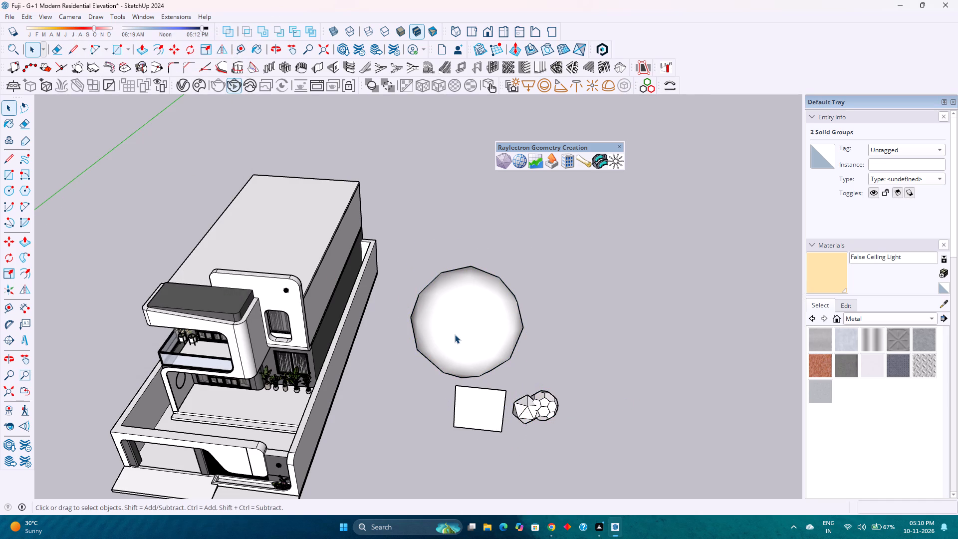
{"action": "key", "text": "Delete"}
Delete the plain icosahedron that overlaps the truncated one.
{"action": "scroll", "coordinate": [521, 409], "scroll_direction": "up", "scroll_amount": 4}
{"action": "left_click", "coordinate": [525, 412]}
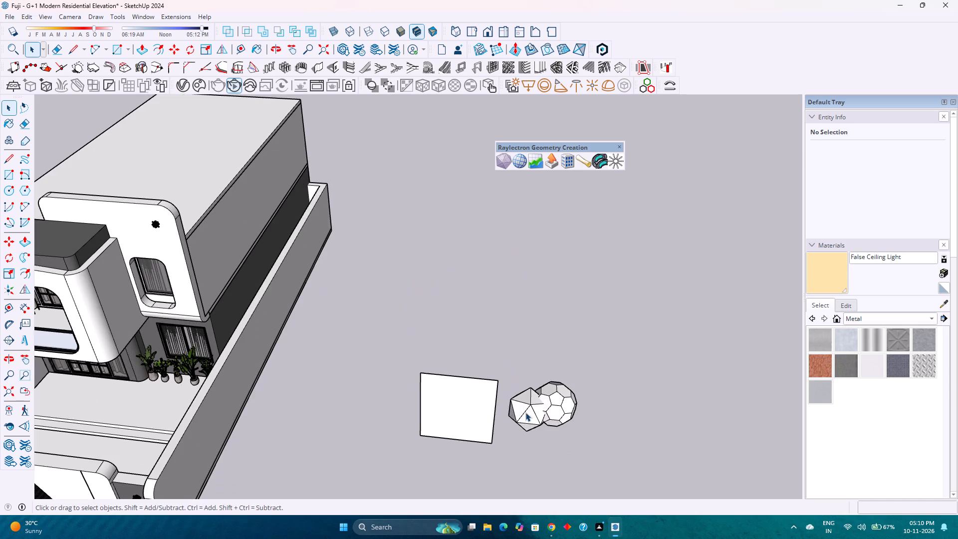
{"action": "scroll", "coordinate": [530, 421], "scroll_direction": "up", "scroll_amount": 3}
{"action": "middle_click_drag", "start_coordinate": [530, 421], "coordinate": [434, 359]}
{"action": "middle_click", "coordinate": [434, 359]}
{"action": "key", "text": "Delete"}
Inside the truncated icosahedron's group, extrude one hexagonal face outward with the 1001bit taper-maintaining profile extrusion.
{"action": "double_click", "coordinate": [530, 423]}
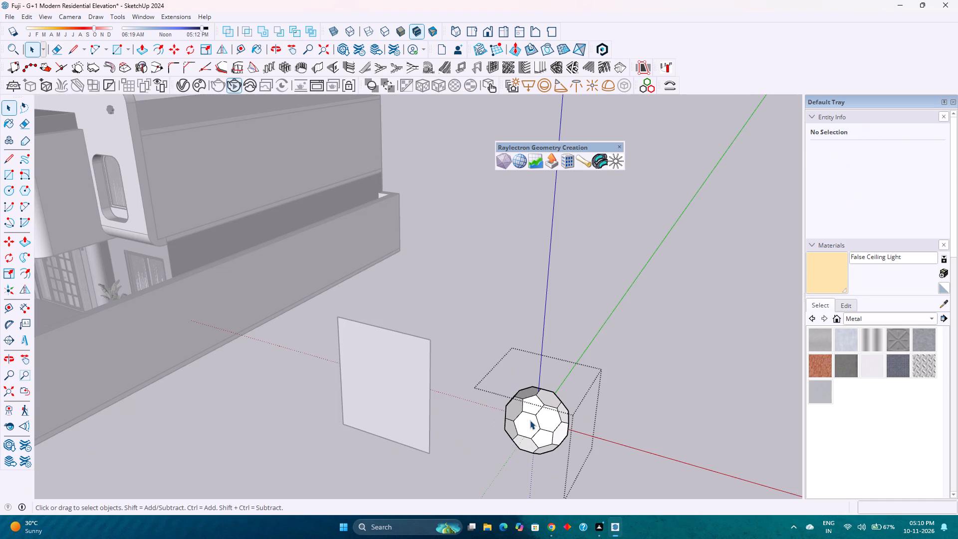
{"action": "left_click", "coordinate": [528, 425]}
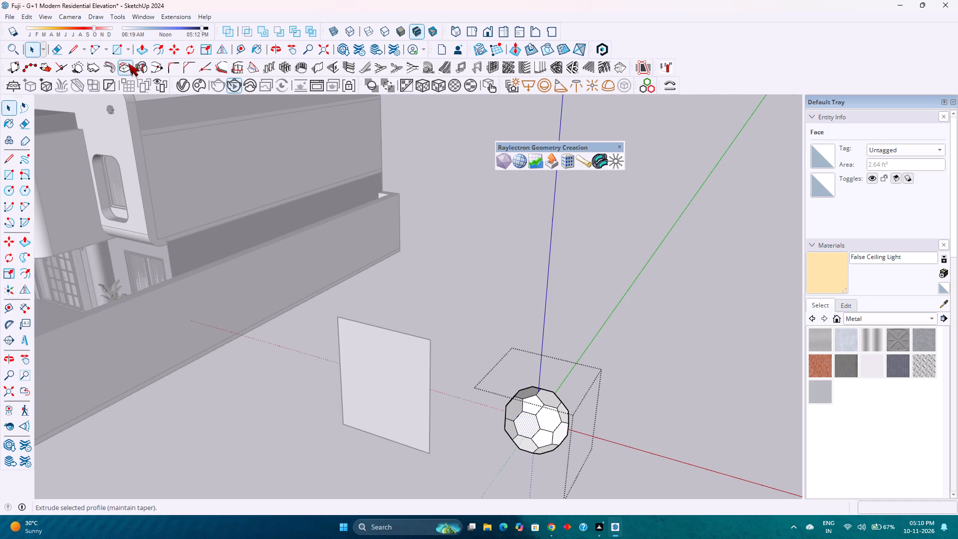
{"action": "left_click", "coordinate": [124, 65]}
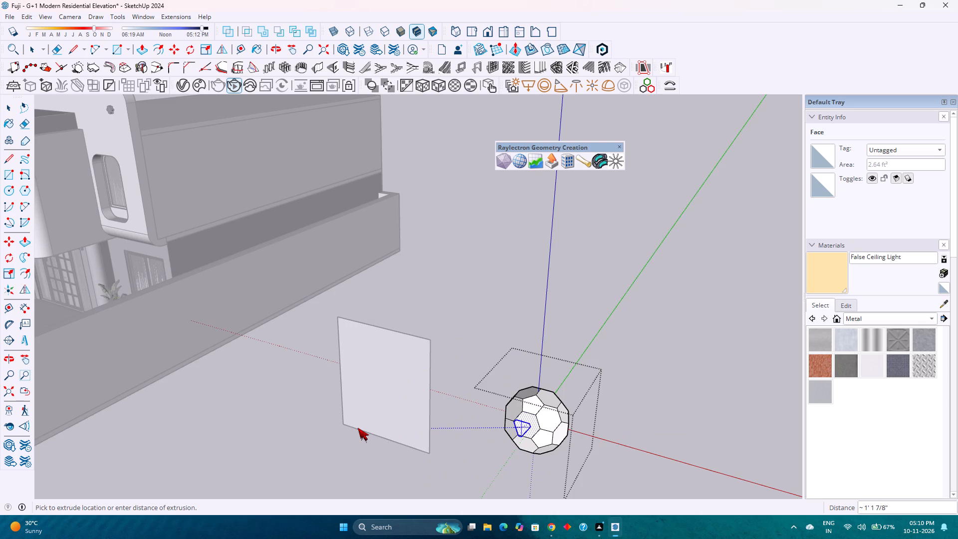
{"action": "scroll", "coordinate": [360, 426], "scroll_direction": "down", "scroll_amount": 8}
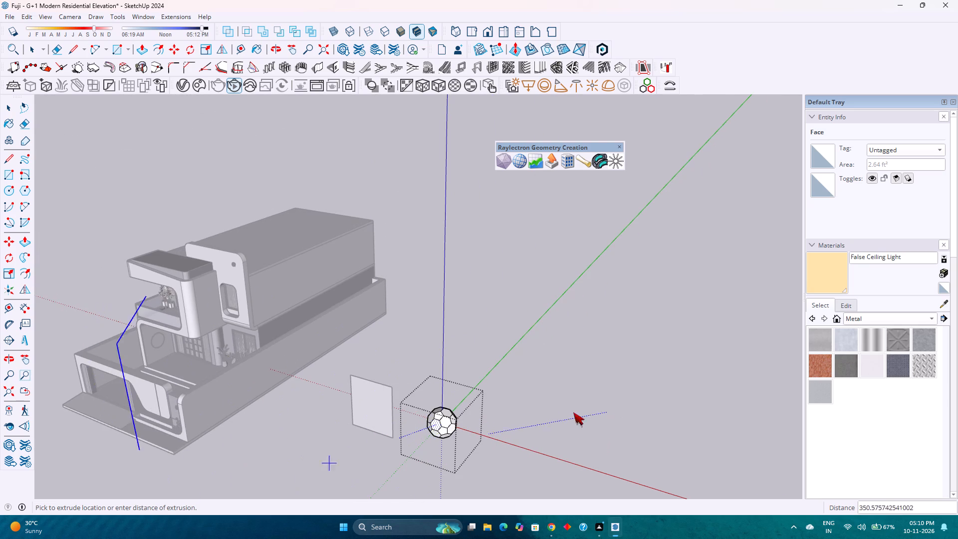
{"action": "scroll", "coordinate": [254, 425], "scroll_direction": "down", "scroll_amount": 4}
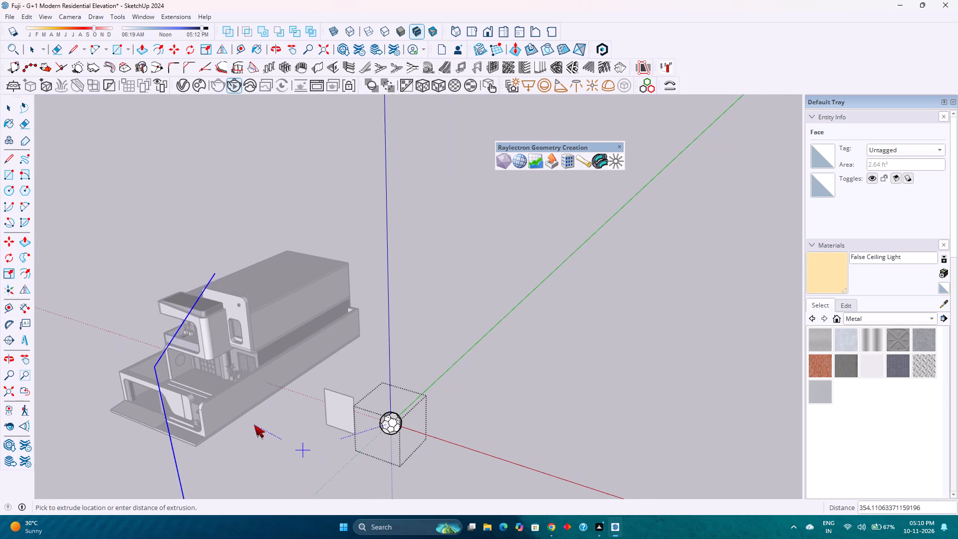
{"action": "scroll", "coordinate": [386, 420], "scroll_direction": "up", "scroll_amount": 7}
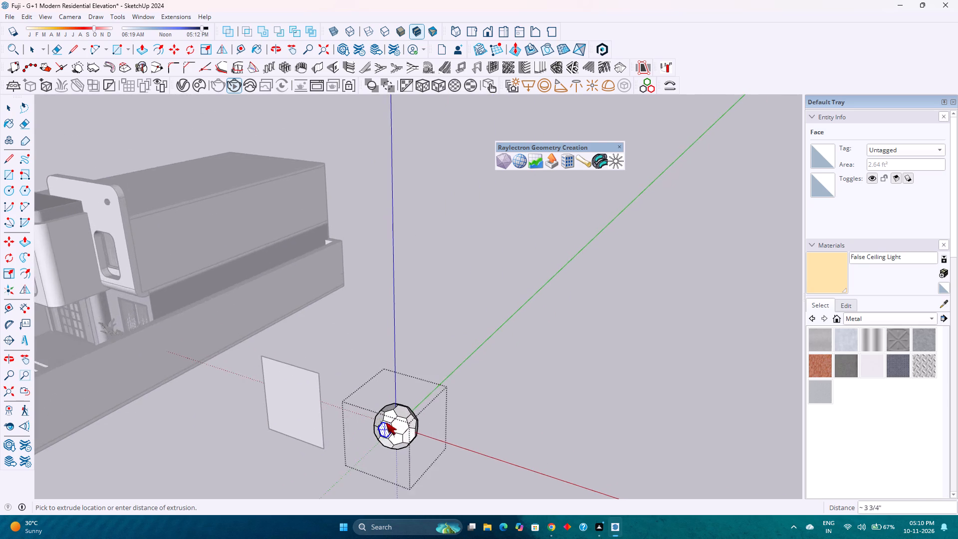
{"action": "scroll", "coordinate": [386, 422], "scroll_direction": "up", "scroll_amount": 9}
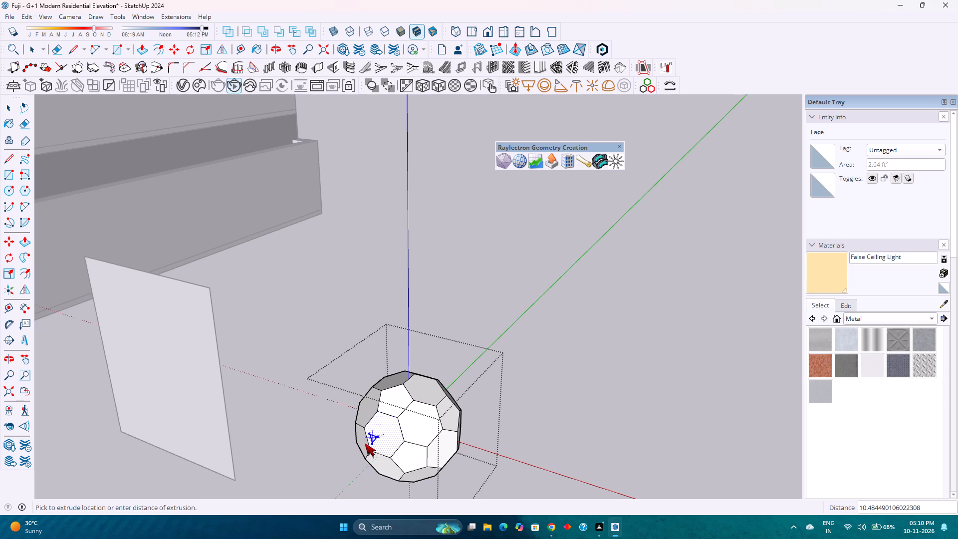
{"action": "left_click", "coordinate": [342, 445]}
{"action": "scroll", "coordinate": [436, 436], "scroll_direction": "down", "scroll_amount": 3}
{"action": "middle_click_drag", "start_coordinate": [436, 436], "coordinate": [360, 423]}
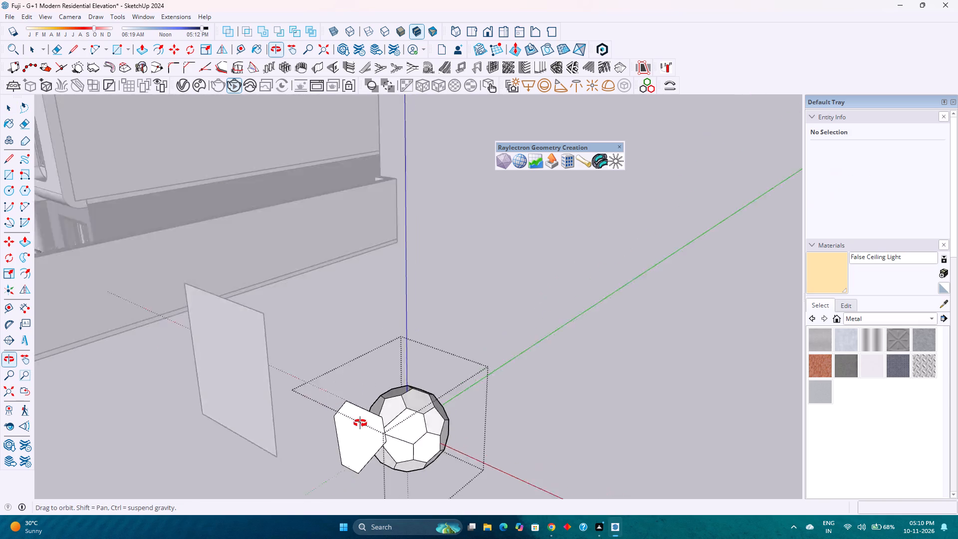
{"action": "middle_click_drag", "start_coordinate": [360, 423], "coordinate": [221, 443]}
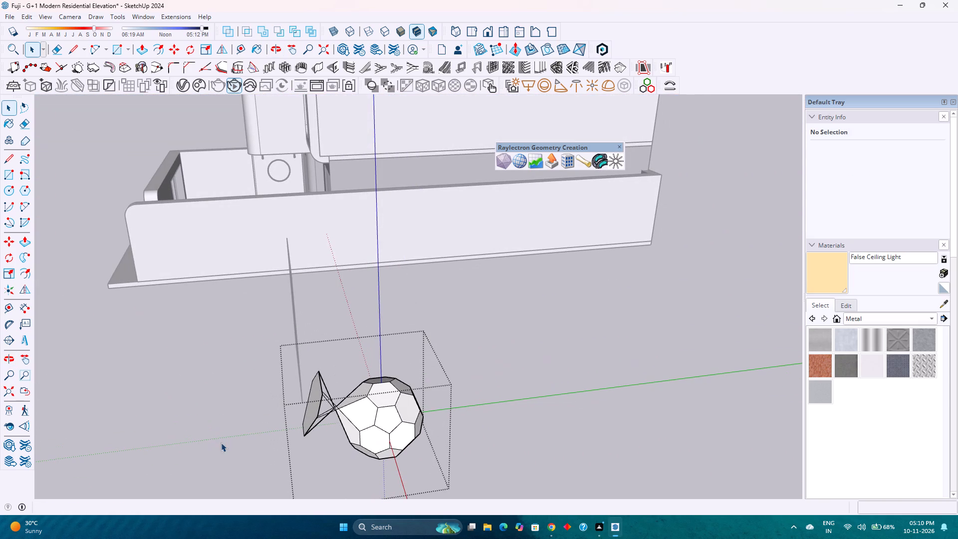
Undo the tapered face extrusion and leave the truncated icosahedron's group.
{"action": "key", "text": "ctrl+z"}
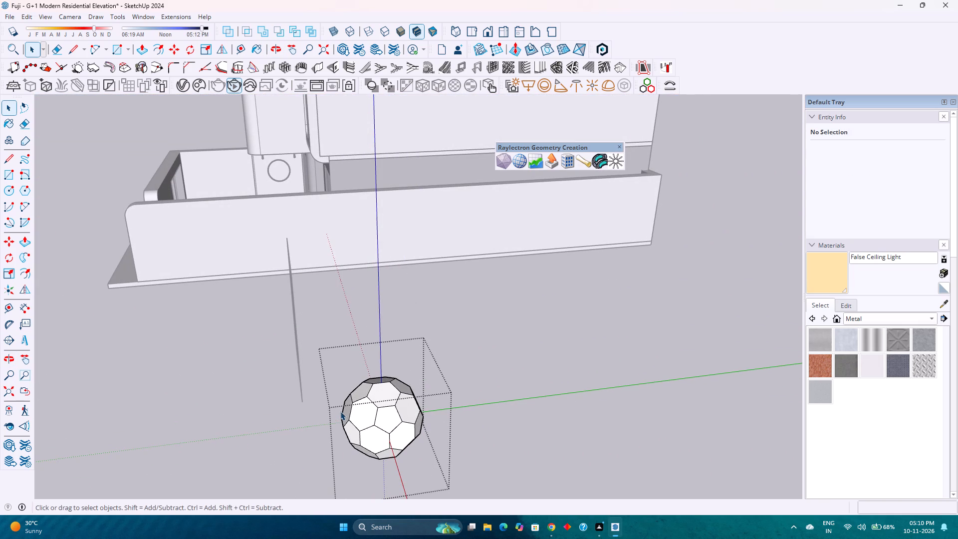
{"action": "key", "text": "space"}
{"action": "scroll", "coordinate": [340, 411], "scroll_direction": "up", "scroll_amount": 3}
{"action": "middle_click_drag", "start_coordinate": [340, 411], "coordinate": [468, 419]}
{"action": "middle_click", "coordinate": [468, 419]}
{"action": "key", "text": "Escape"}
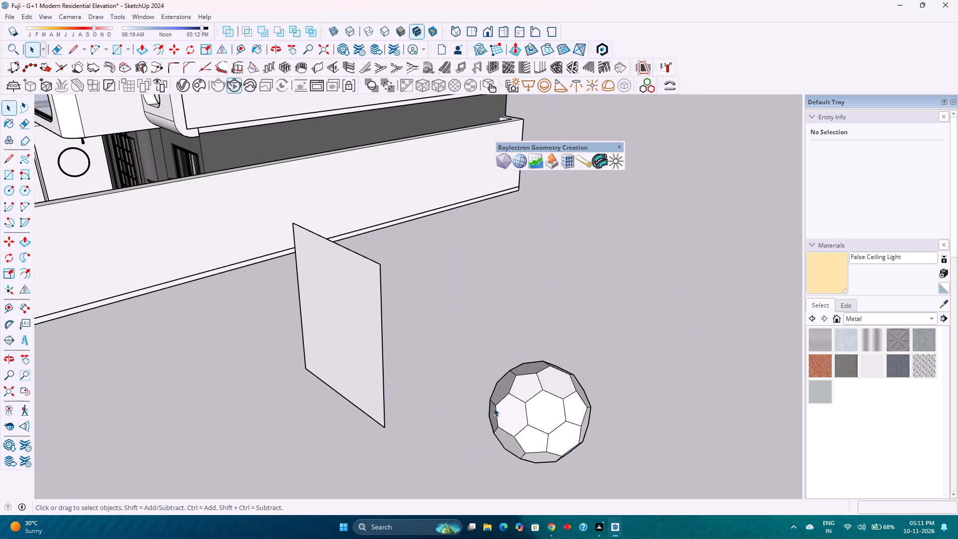
Delete the truncated icosahedron beside the upright rectangle.
{"action": "left_click", "coordinate": [534, 400]}
{"action": "key", "text": "Delete"}
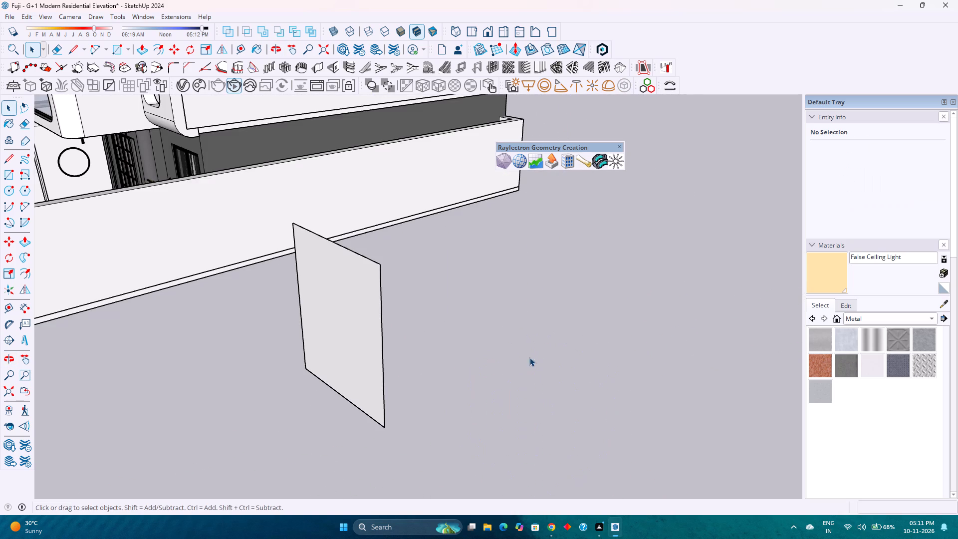
Try to generate a Raylectron terrain with grid size 100, noise scale 10, 6 octaves, persistence 0.5 and seed 0.
{"action": "left_click", "coordinate": [529, 161]}
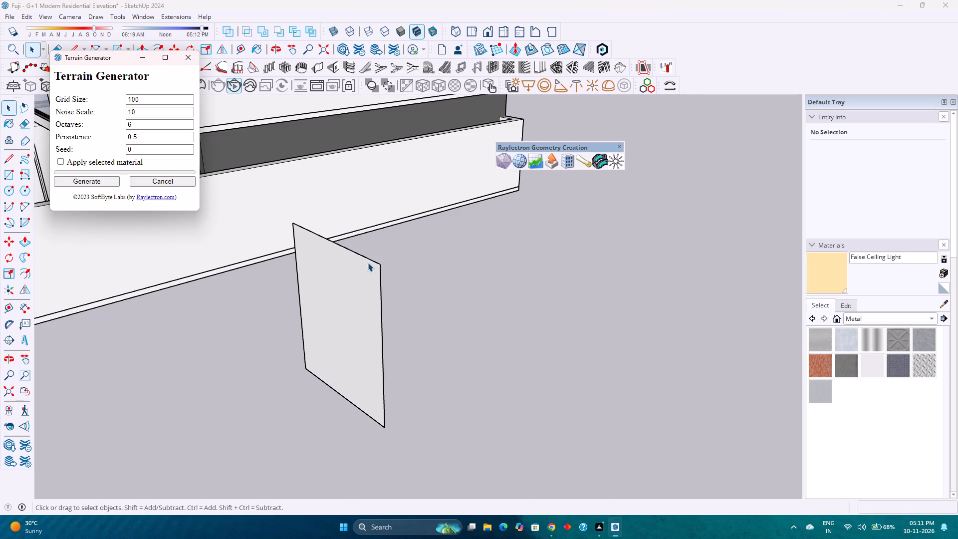
{"action": "left_click", "coordinate": [100, 166]}
{"action": "left_click", "coordinate": [103, 181]}
With the upright rectangle's face selected, enable applying the selected material and try to generate the terrain again.
{"action": "left_click", "coordinate": [368, 321]}
{"action": "scroll", "coordinate": [351, 316], "scroll_direction": "down", "scroll_amount": 4}
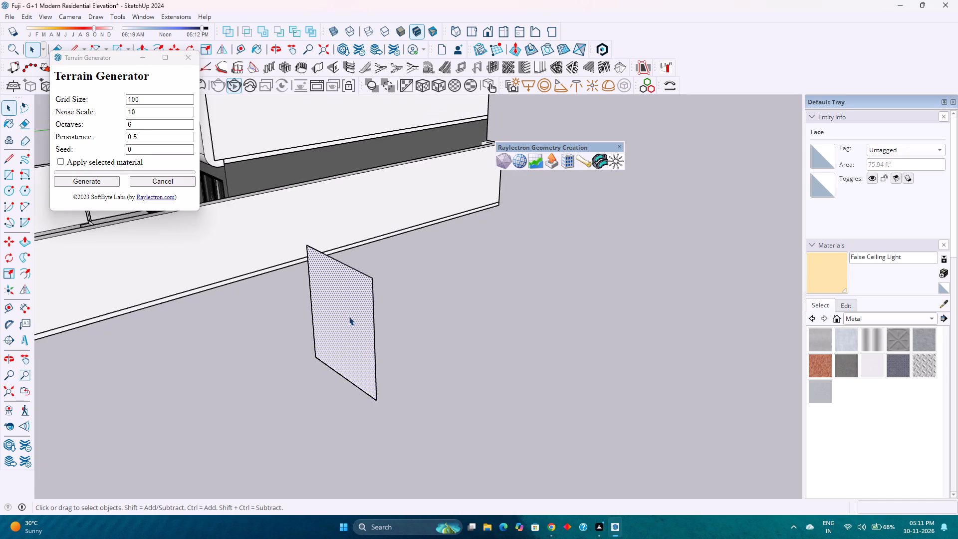
{"action": "middle_click_drag", "start_coordinate": [227, 330], "coordinate": [468, 293]}
{"action": "middle_click", "coordinate": [469, 293]}
{"action": "scroll", "coordinate": [472, 292], "scroll_direction": "down", "scroll_amount": 10}
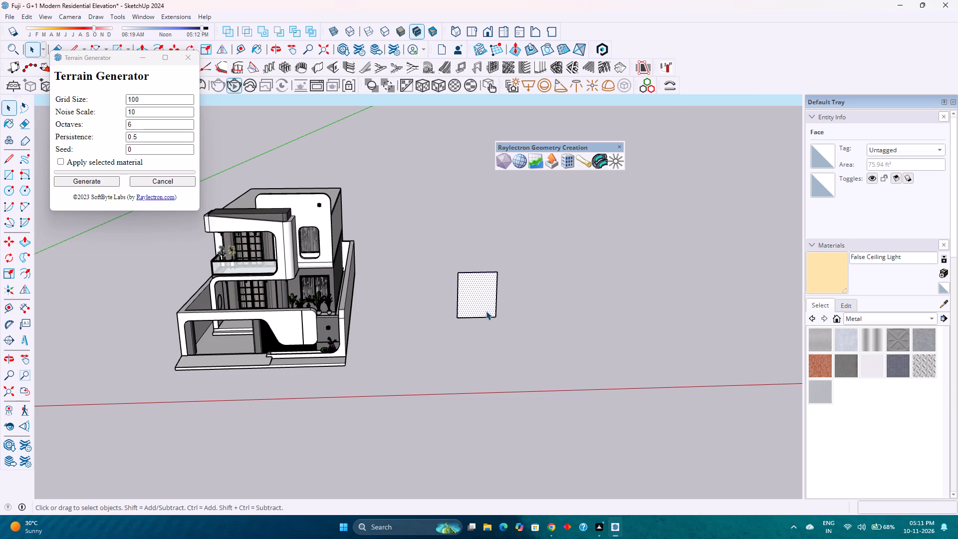
{"action": "middle_click_drag", "start_coordinate": [497, 317], "coordinate": [431, 266]}
{"action": "left_click", "coordinate": [65, 161]}
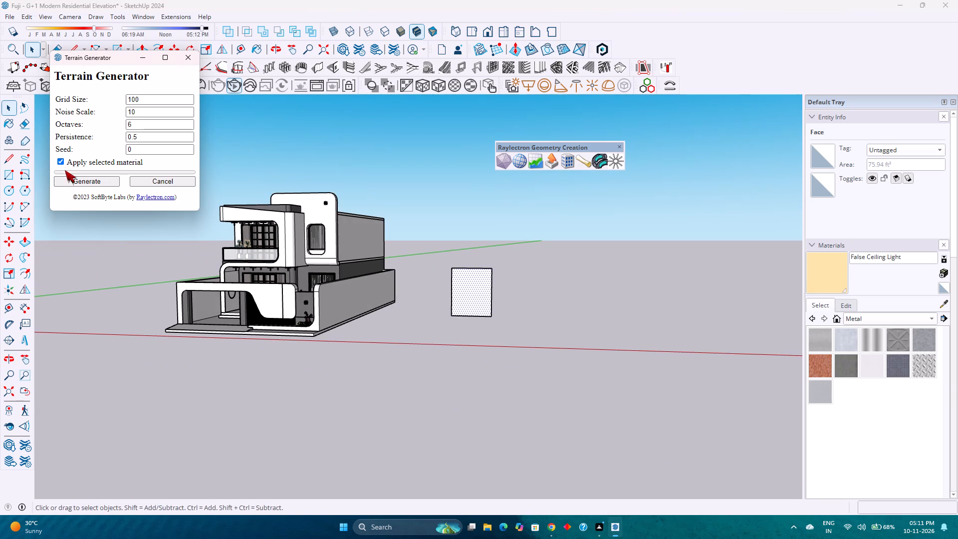
{"action": "left_click", "coordinate": [70, 182]}
{"action": "left_click", "coordinate": [108, 177]}
{"action": "double_click", "coordinate": [107, 183]}
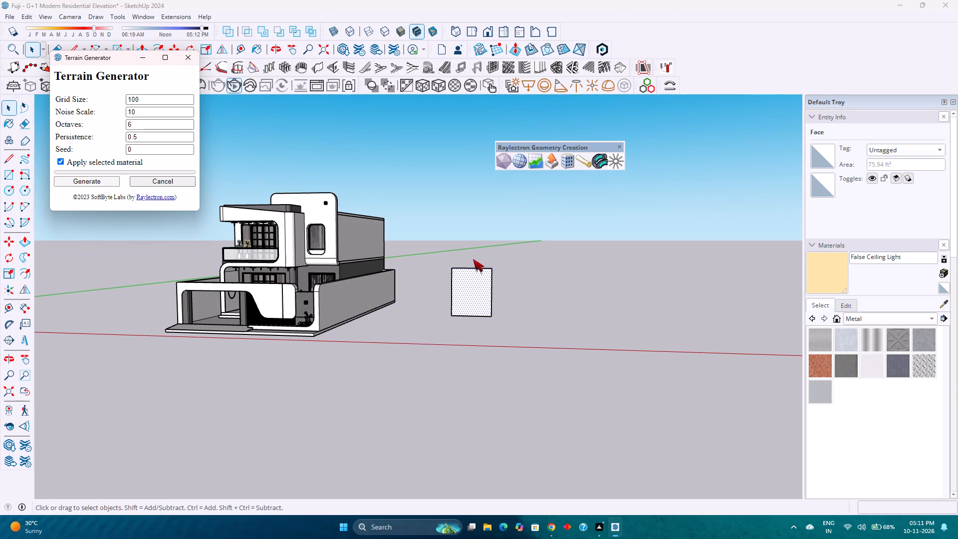
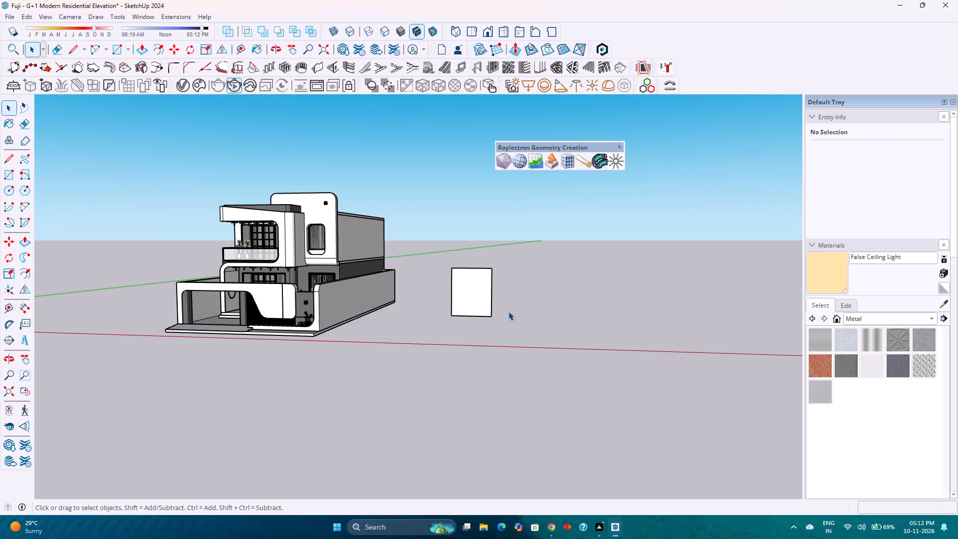
Undo the recent terrain generation attempts around the upright rectangle and dismiss the Terrain Generator.
{"action": "scroll", "coordinate": [508, 311], "scroll_direction": "up", "scroll_amount": 3}
{"action": "scroll", "coordinate": [418, 281], "scroll_direction": "up", "scroll_amount": 1}
{"action": "left_click", "coordinate": [456, 280]}
{"action": "scroll", "coordinate": [482, 288], "scroll_direction": "up", "scroll_amount": 2}
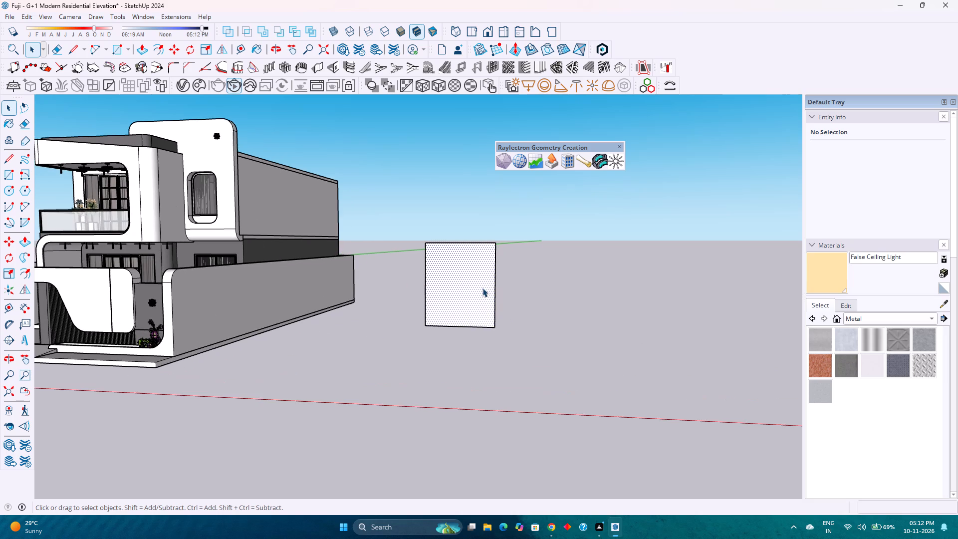
{"action": "middle_click_drag", "start_coordinate": [482, 288], "coordinate": [461, 334]}
{"action": "middle_click", "coordinate": [461, 334]}
{"action": "key", "text": "ctrl+z"}
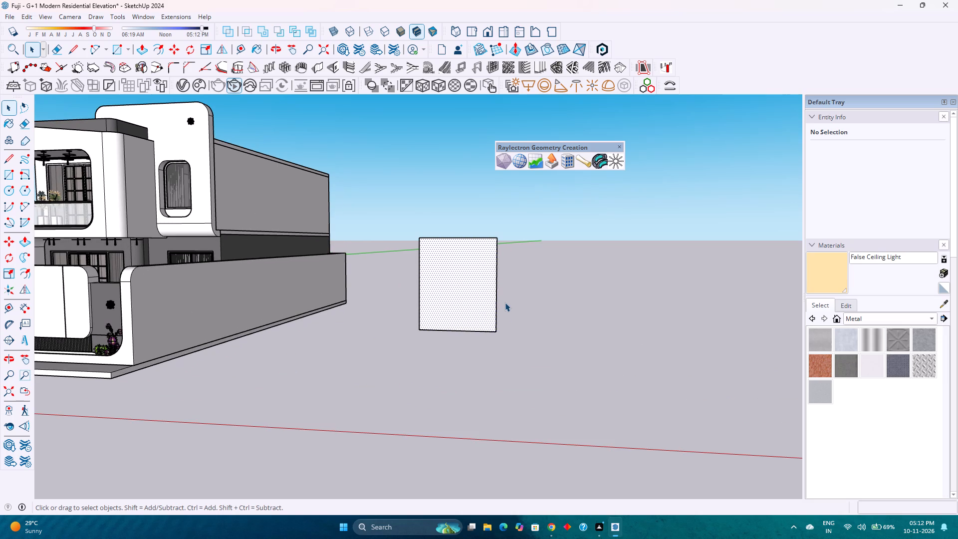
{"action": "key", "text": "ctrl+z"}
{"action": "key", "text": "ctrl+z"}
{"action": "left_click", "coordinate": [557, 328]}
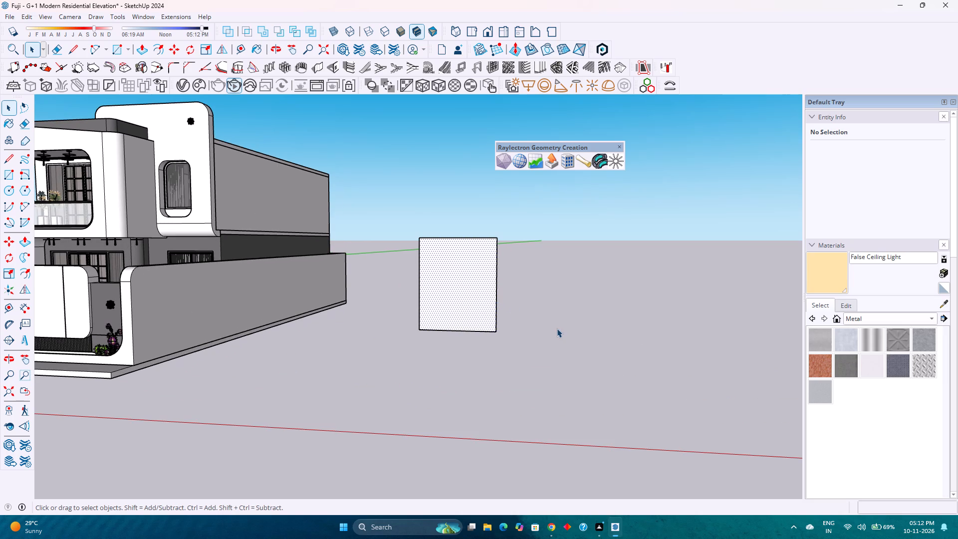
{"action": "key", "text": "ctrl+z"}
{"action": "key", "text": "ctrl+z"}
{"action": "key", "text": "ctrl+z"}
{"action": "left_click", "coordinate": [556, 327]}
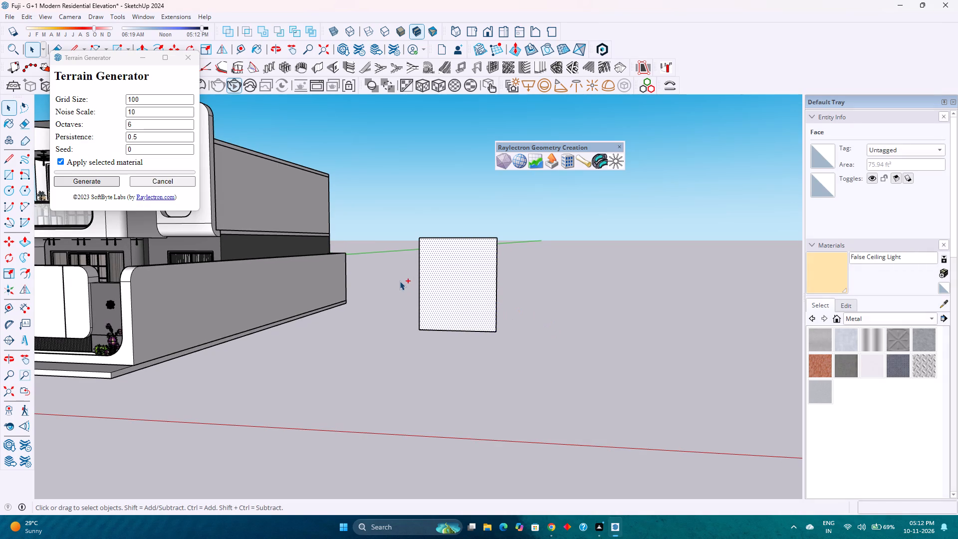
{"action": "key", "text": "ctrl+z"}
{"action": "left_click", "coordinate": [186, 55]}
{"action": "key", "text": "ctrl+z"}
{"action": "key", "text": "ctrl+z"}
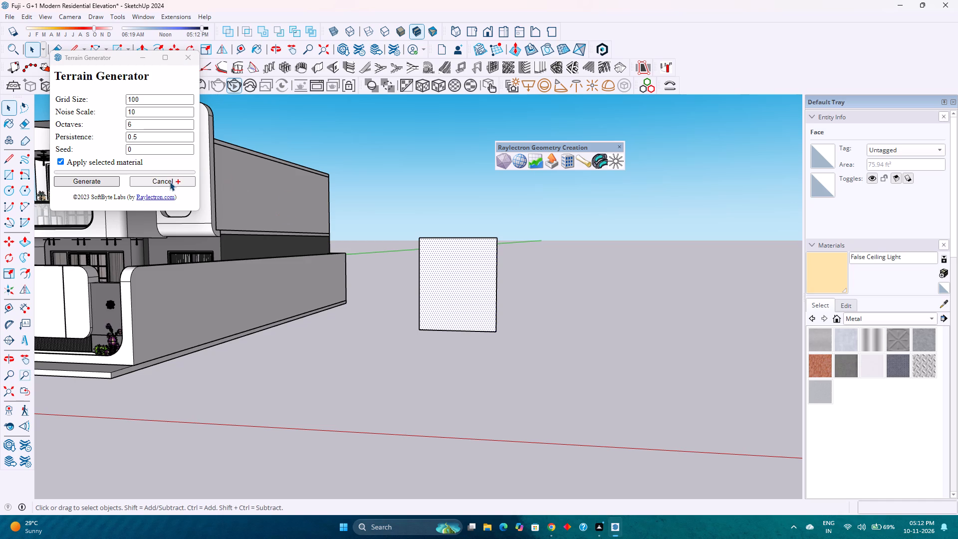
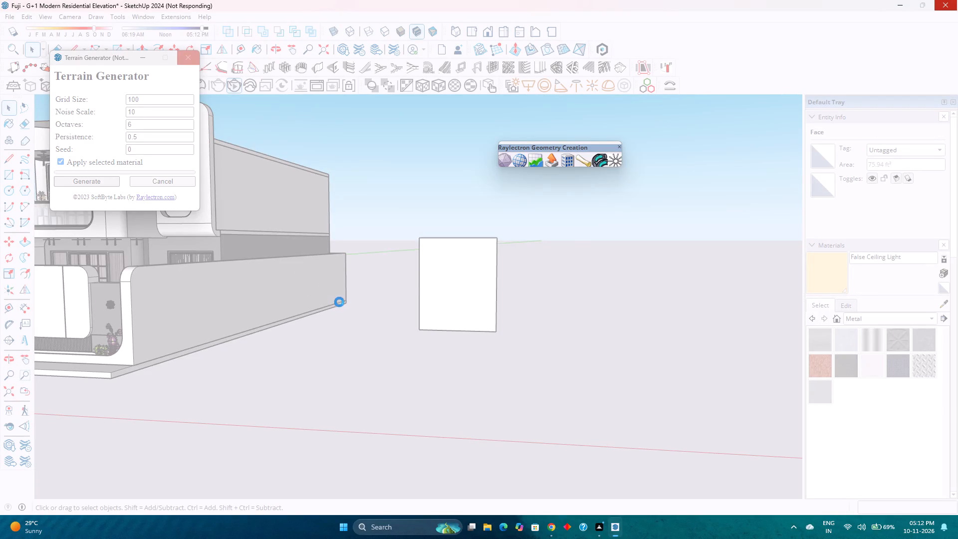
Choose to wait for the frozen SketchUp application to respond instead of closing it.
{"action": "left_click", "coordinate": [461, 290]}
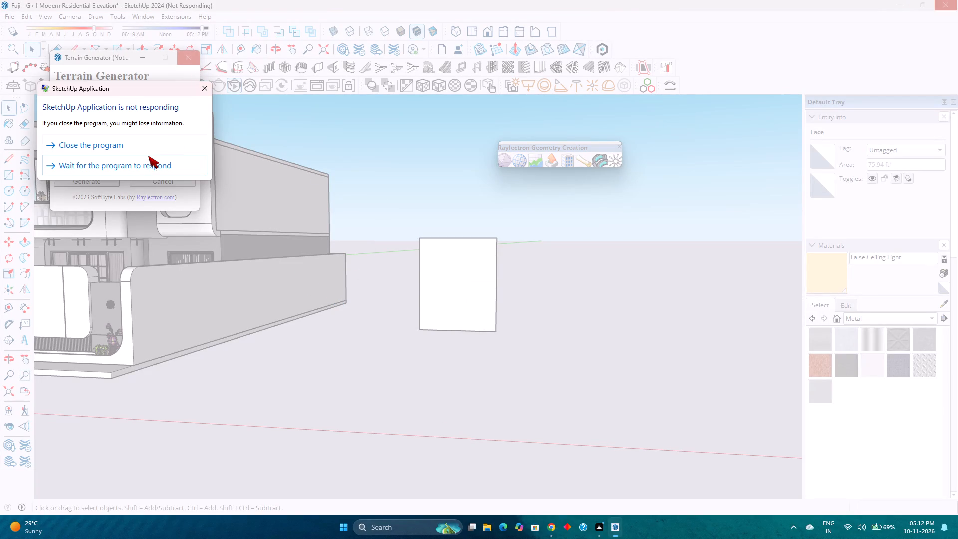
{"action": "left_click", "coordinate": [147, 163]}
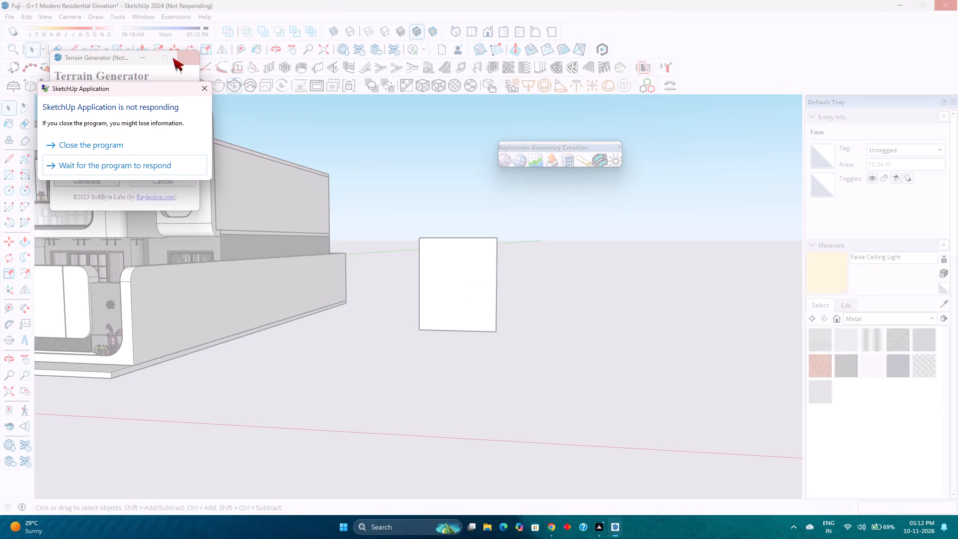
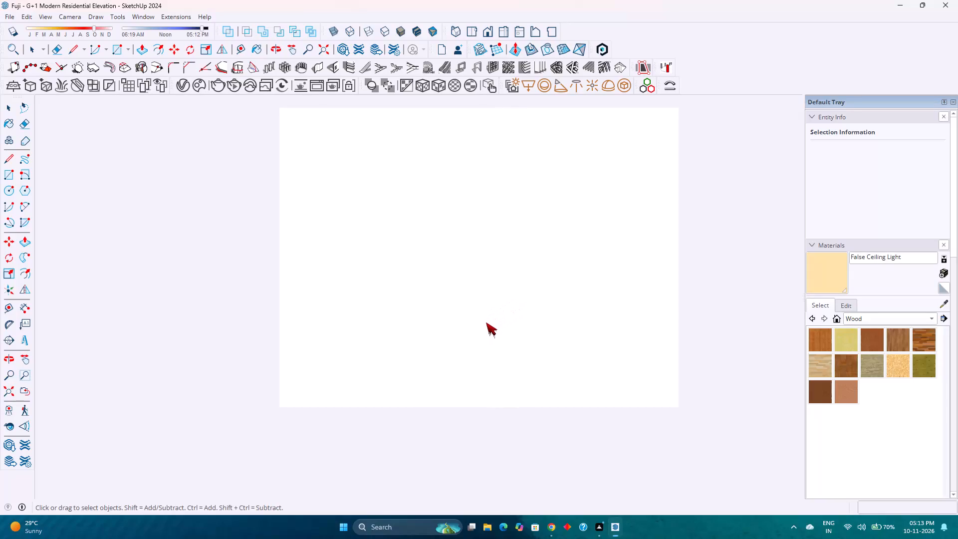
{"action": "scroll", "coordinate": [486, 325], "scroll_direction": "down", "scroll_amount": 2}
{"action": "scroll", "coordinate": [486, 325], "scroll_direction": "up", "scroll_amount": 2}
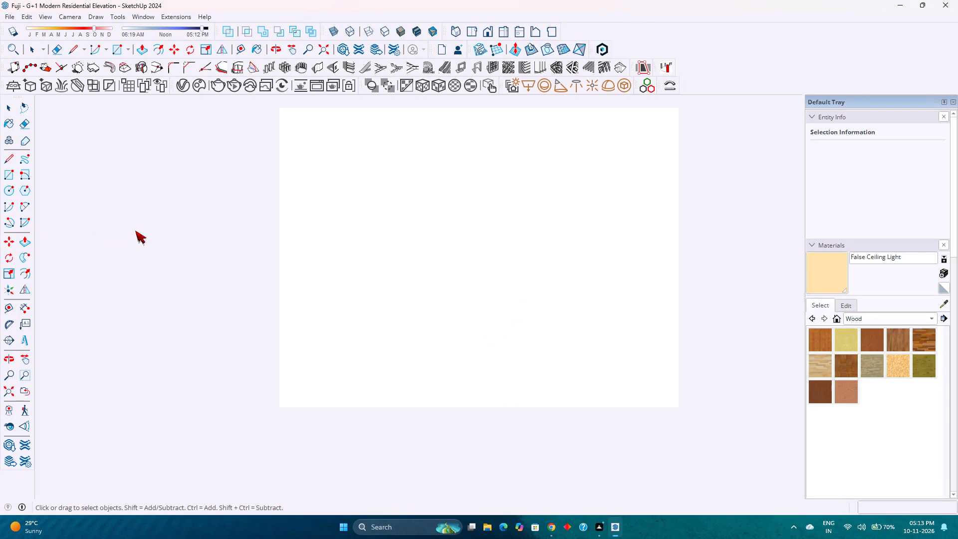
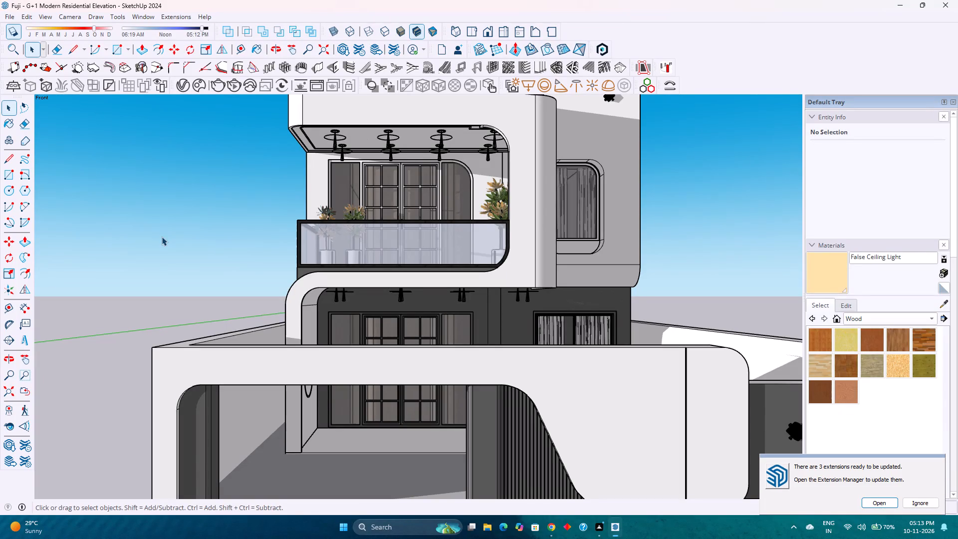
Examine the house model and its cast shadows from the front, both sides and above.
{"action": "scroll", "coordinate": [166, 272], "scroll_direction": "down", "scroll_amount": 3}
{"action": "scroll", "coordinate": [166, 272], "scroll_direction": "up", "scroll_amount": 1}
{"action": "scroll", "coordinate": [167, 272], "scroll_direction": "down", "scroll_amount": 6}
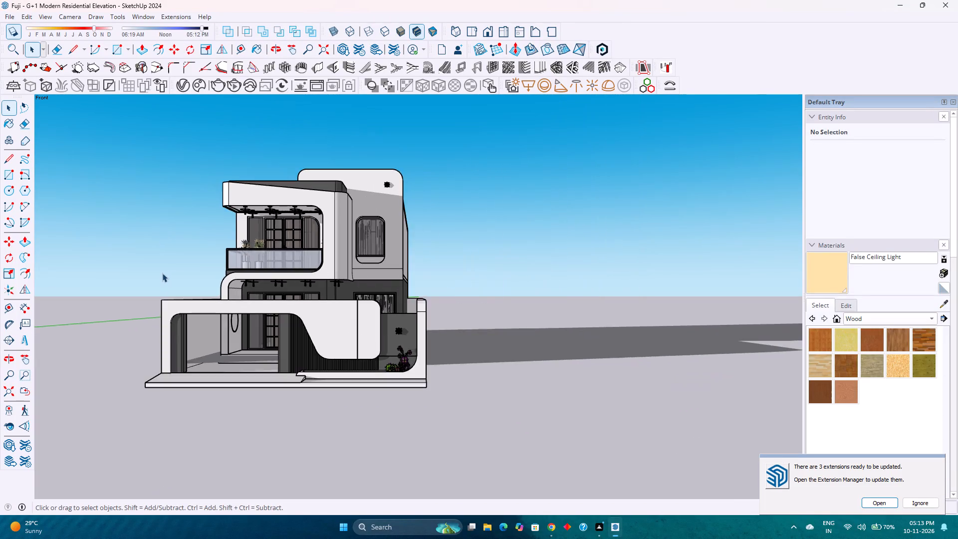
{"action": "middle_click_drag", "start_coordinate": [162, 273], "coordinate": [339, 298]}
{"action": "middle_click", "coordinate": [339, 298]}
{"action": "scroll", "coordinate": [333, 288], "scroll_direction": "up", "scroll_amount": 3}
{"action": "scroll", "coordinate": [333, 288], "scroll_direction": "down", "scroll_amount": 3}
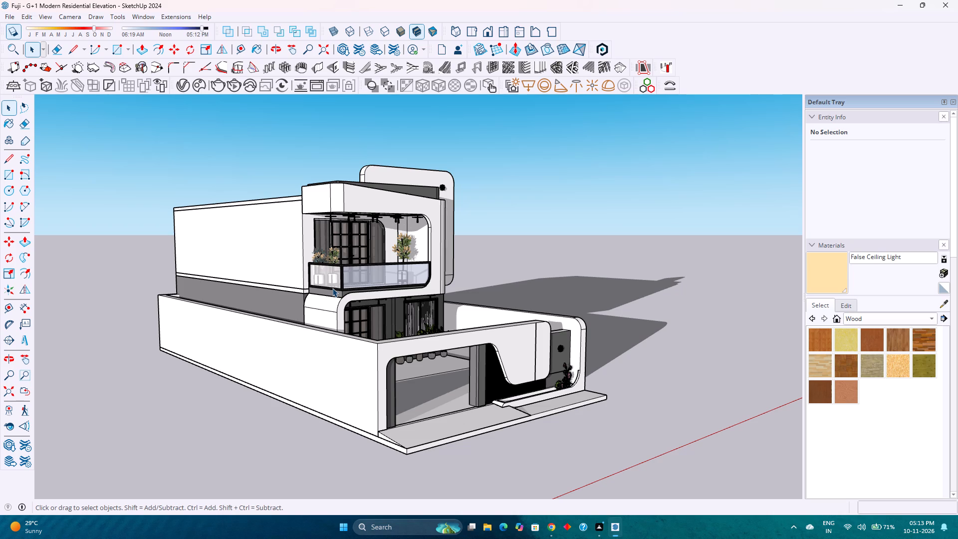
{"action": "scroll", "coordinate": [331, 276], "scroll_direction": "down", "scroll_amount": 3}
{"action": "scroll", "coordinate": [328, 277], "scroll_direction": "up", "scroll_amount": 6}
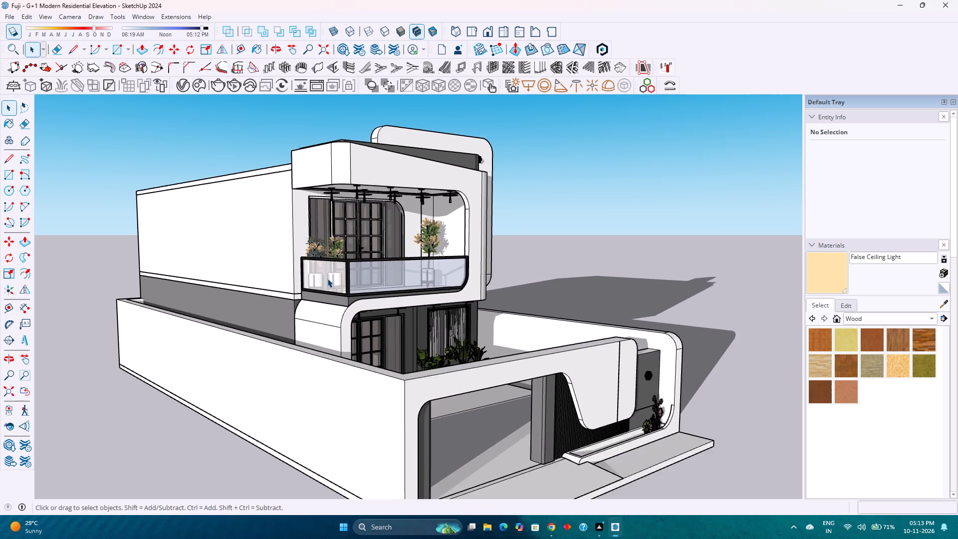
{"action": "scroll", "coordinate": [327, 278], "scroll_direction": "down", "scroll_amount": 3}
{"action": "scroll", "coordinate": [327, 278], "scroll_direction": "up", "scroll_amount": 3}
{"action": "middle_click_drag", "start_coordinate": [472, 275], "coordinate": [310, 281]}
{"action": "middle_click", "coordinate": [310, 281]}
{"action": "scroll", "coordinate": [311, 279], "scroll_direction": "down", "scroll_amount": 3}
{"action": "middle_click_drag", "start_coordinate": [436, 280], "coordinate": [297, 279]}
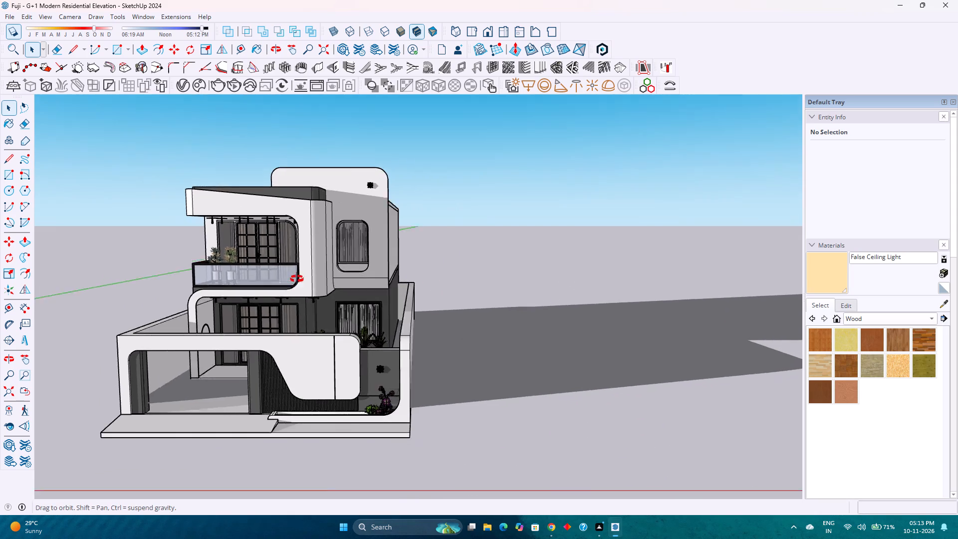
{"action": "middle_click_drag", "start_coordinate": [297, 279], "coordinate": [387, 219]}
{"action": "middle_click_drag", "start_coordinate": [381, 219], "coordinate": [365, 219]}
{"action": "middle_click_drag", "start_coordinate": [363, 219], "coordinate": [537, 318]}
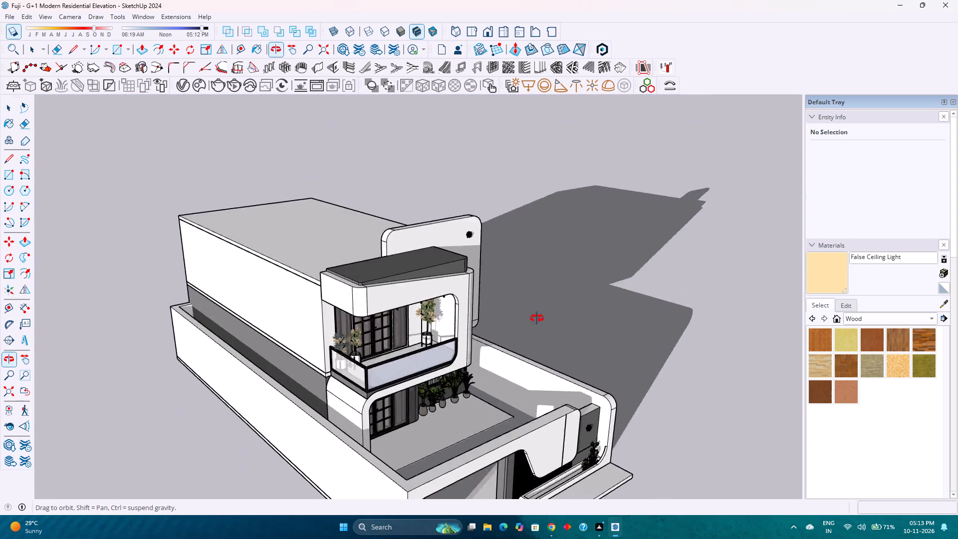
{"action": "middle_click_drag", "start_coordinate": [537, 318], "coordinate": [491, 306]}
{"action": "scroll", "coordinate": [464, 301], "scroll_direction": "down", "scroll_amount": 4}
{"action": "middle_click_drag", "start_coordinate": [621, 320], "coordinate": [540, 337]}
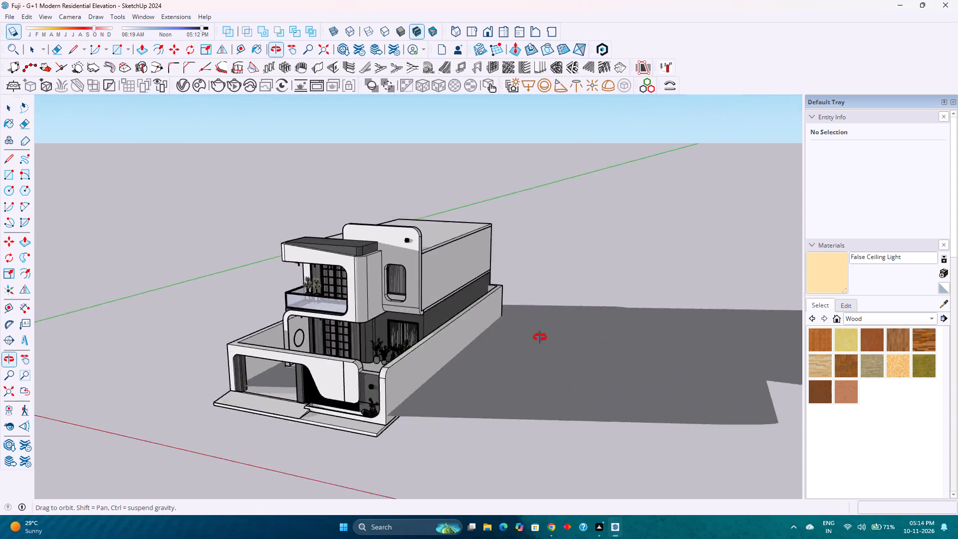
{"action": "middle_click_drag", "start_coordinate": [540, 337], "coordinate": [636, 337]}
{"action": "middle_click", "coordinate": [636, 337]}
{"action": "scroll", "coordinate": [635, 332], "scroll_direction": "down", "scroll_amount": 4}
{"action": "middle_click_drag", "start_coordinate": [438, 331], "coordinate": [493, 259]}
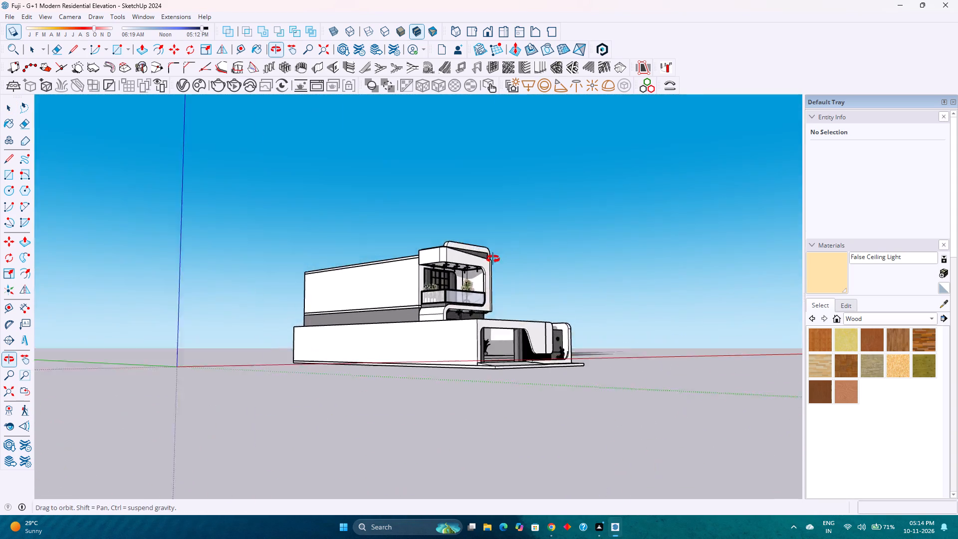
{"action": "middle_click_drag", "start_coordinate": [493, 259], "coordinate": [411, 289]}
{"action": "middle_click", "coordinate": [369, 323]}
{"action": "scroll", "coordinate": [357, 321], "scroll_direction": "down", "scroll_amount": 4}
{"action": "scroll", "coordinate": [357, 321], "scroll_direction": "up", "scroll_amount": 4}
{"action": "scroll", "coordinate": [476, 324], "scroll_direction": "up", "scroll_amount": 1}
{"action": "middle_click_drag", "start_coordinate": [455, 324], "coordinate": [327, 345]}
{"action": "scroll", "coordinate": [330, 342], "scroll_direction": "down", "scroll_amount": 4}
{"action": "scroll", "coordinate": [330, 342], "scroll_direction": "up", "scroll_amount": 4}
{"action": "scroll", "coordinate": [330, 342], "scroll_direction": "down", "scroll_amount": 4}
{"action": "middle_click_drag", "start_coordinate": [330, 342], "coordinate": [459, 399]}
{"action": "scroll", "coordinate": [450, 369], "scroll_direction": "down", "scroll_amount": 2}
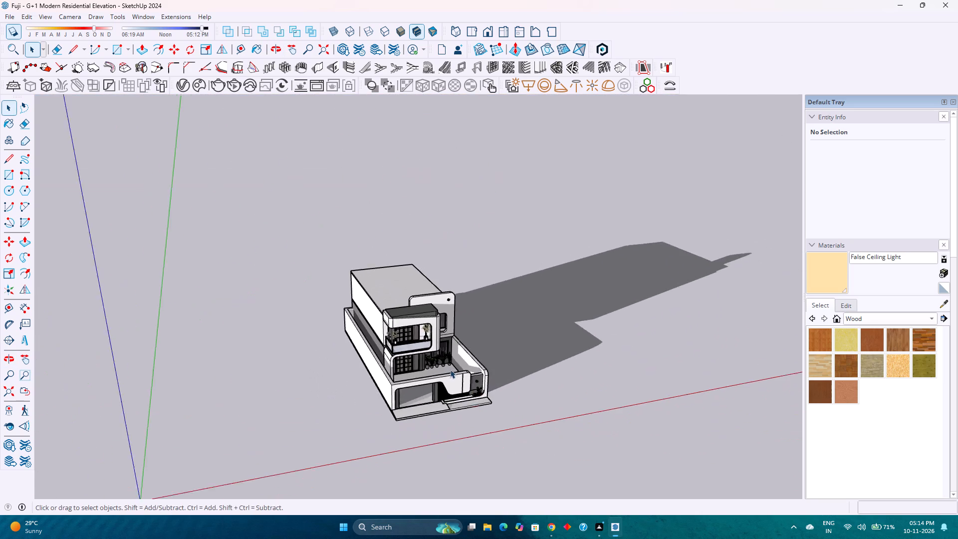
{"action": "scroll", "coordinate": [450, 369], "scroll_direction": "down", "scroll_amount": 6}
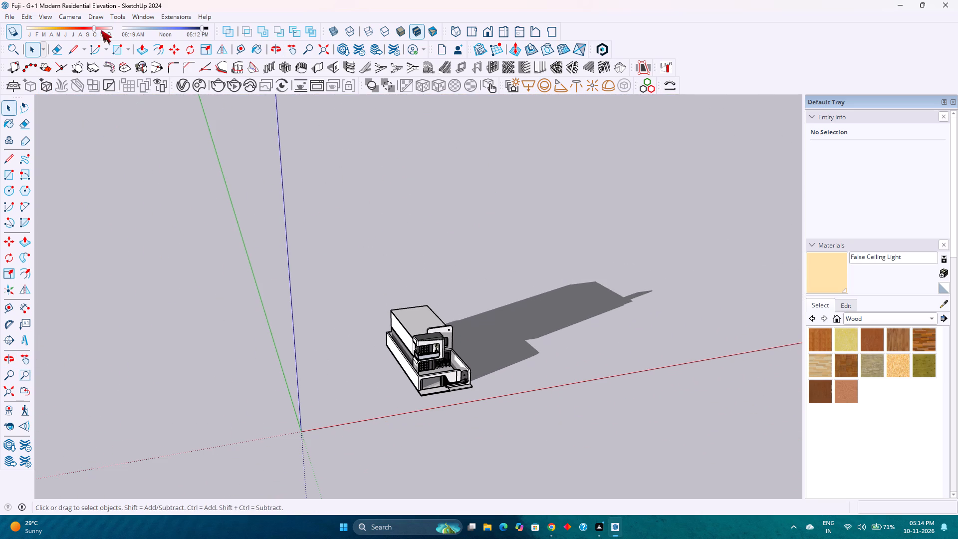
Turn off the shadow display.
{"action": "left_click", "coordinate": [13, 28]}
Save the house model.
{"action": "middle_click_drag", "start_coordinate": [344, 227], "coordinate": [159, 118]}
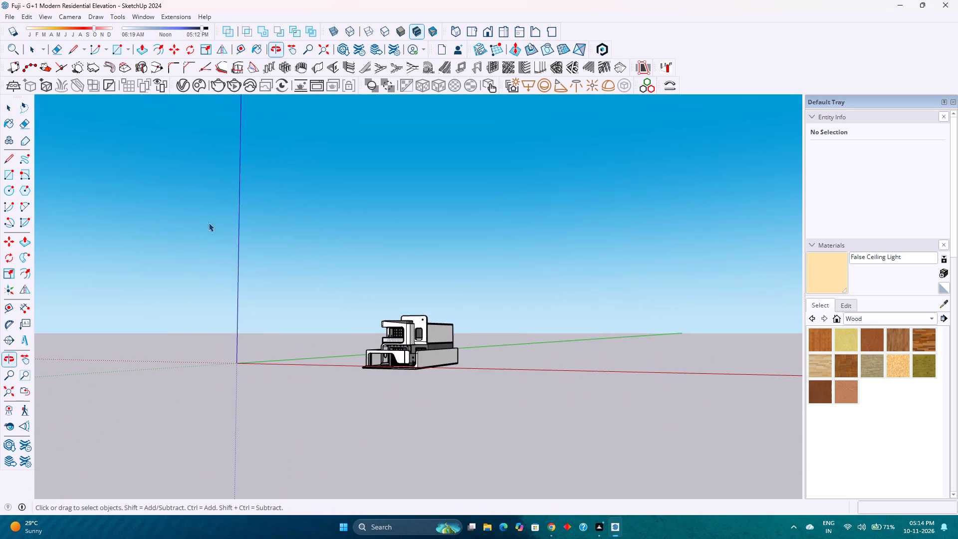
{"action": "scroll", "coordinate": [439, 333], "scroll_direction": "up", "scroll_amount": 5}
{"action": "middle_click_drag", "start_coordinate": [375, 385], "coordinate": [443, 411]}
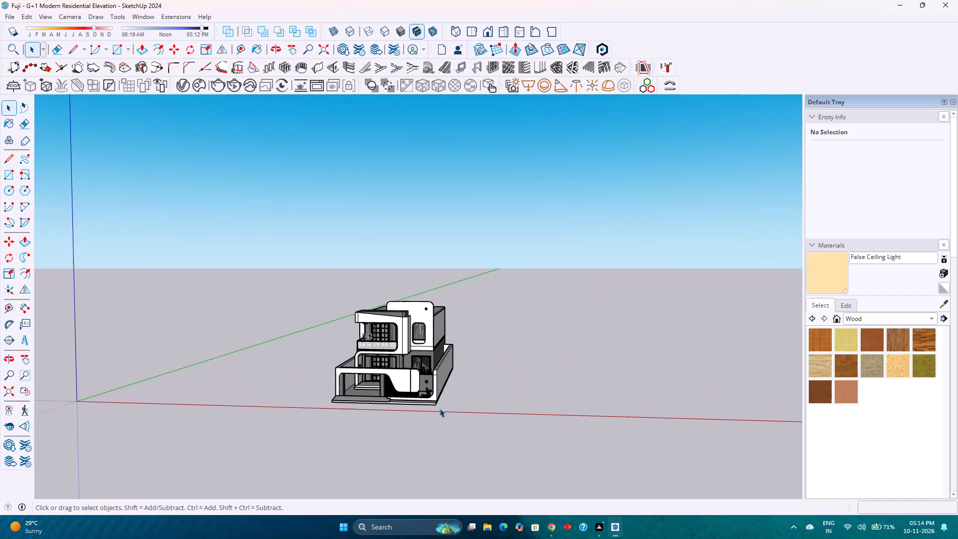
{"action": "scroll", "coordinate": [440, 408], "scroll_direction": "up", "scroll_amount": 3}
{"action": "left_click", "coordinate": [2, 18]}
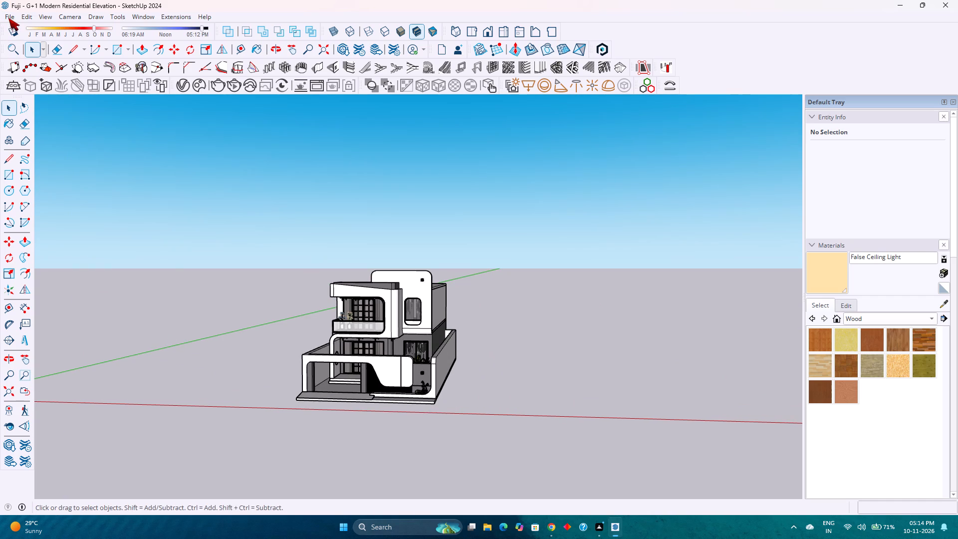
{"action": "left_click", "coordinate": [8, 18]}
{"action": "left_click", "coordinate": [52, 67]}
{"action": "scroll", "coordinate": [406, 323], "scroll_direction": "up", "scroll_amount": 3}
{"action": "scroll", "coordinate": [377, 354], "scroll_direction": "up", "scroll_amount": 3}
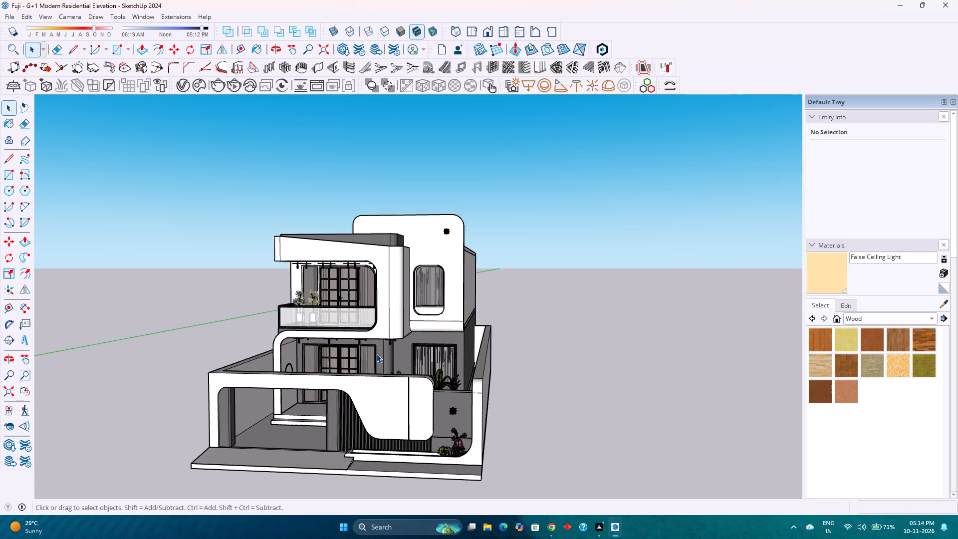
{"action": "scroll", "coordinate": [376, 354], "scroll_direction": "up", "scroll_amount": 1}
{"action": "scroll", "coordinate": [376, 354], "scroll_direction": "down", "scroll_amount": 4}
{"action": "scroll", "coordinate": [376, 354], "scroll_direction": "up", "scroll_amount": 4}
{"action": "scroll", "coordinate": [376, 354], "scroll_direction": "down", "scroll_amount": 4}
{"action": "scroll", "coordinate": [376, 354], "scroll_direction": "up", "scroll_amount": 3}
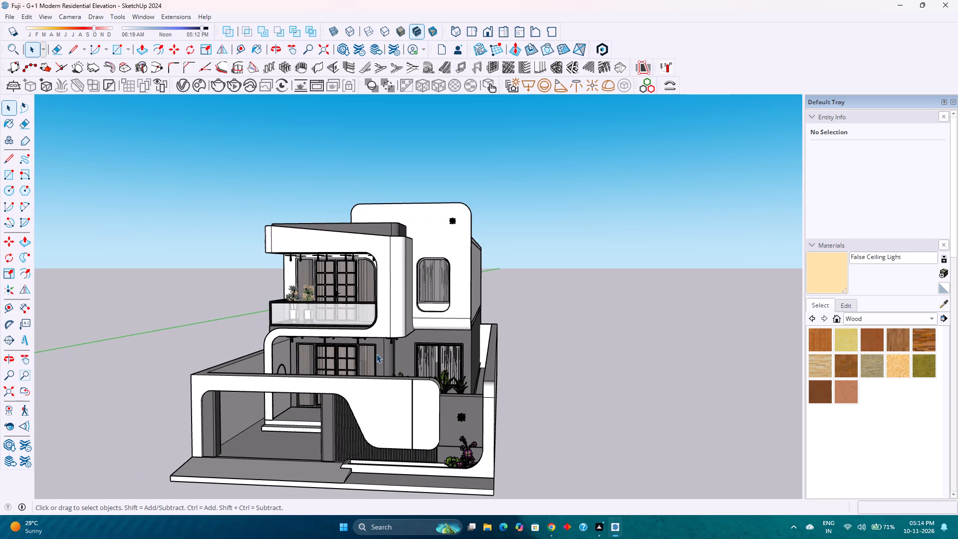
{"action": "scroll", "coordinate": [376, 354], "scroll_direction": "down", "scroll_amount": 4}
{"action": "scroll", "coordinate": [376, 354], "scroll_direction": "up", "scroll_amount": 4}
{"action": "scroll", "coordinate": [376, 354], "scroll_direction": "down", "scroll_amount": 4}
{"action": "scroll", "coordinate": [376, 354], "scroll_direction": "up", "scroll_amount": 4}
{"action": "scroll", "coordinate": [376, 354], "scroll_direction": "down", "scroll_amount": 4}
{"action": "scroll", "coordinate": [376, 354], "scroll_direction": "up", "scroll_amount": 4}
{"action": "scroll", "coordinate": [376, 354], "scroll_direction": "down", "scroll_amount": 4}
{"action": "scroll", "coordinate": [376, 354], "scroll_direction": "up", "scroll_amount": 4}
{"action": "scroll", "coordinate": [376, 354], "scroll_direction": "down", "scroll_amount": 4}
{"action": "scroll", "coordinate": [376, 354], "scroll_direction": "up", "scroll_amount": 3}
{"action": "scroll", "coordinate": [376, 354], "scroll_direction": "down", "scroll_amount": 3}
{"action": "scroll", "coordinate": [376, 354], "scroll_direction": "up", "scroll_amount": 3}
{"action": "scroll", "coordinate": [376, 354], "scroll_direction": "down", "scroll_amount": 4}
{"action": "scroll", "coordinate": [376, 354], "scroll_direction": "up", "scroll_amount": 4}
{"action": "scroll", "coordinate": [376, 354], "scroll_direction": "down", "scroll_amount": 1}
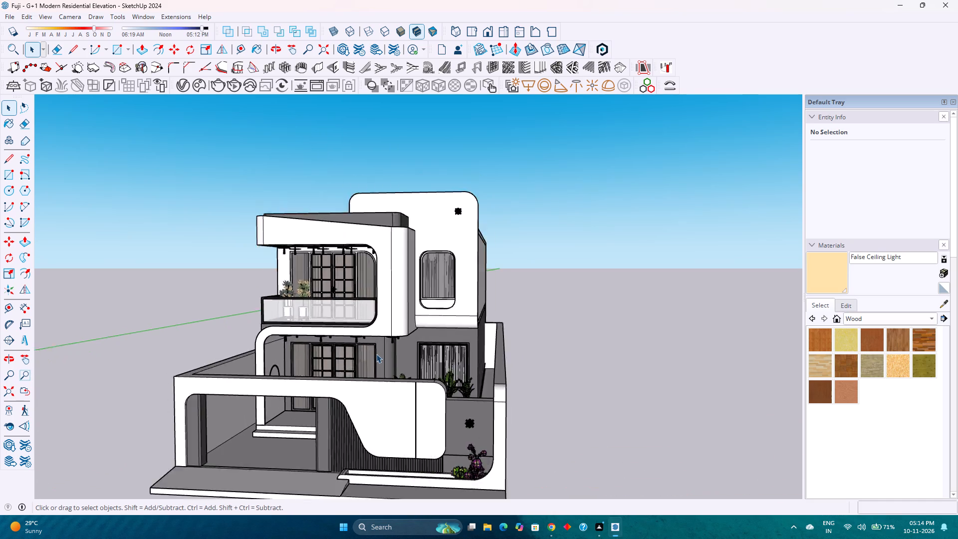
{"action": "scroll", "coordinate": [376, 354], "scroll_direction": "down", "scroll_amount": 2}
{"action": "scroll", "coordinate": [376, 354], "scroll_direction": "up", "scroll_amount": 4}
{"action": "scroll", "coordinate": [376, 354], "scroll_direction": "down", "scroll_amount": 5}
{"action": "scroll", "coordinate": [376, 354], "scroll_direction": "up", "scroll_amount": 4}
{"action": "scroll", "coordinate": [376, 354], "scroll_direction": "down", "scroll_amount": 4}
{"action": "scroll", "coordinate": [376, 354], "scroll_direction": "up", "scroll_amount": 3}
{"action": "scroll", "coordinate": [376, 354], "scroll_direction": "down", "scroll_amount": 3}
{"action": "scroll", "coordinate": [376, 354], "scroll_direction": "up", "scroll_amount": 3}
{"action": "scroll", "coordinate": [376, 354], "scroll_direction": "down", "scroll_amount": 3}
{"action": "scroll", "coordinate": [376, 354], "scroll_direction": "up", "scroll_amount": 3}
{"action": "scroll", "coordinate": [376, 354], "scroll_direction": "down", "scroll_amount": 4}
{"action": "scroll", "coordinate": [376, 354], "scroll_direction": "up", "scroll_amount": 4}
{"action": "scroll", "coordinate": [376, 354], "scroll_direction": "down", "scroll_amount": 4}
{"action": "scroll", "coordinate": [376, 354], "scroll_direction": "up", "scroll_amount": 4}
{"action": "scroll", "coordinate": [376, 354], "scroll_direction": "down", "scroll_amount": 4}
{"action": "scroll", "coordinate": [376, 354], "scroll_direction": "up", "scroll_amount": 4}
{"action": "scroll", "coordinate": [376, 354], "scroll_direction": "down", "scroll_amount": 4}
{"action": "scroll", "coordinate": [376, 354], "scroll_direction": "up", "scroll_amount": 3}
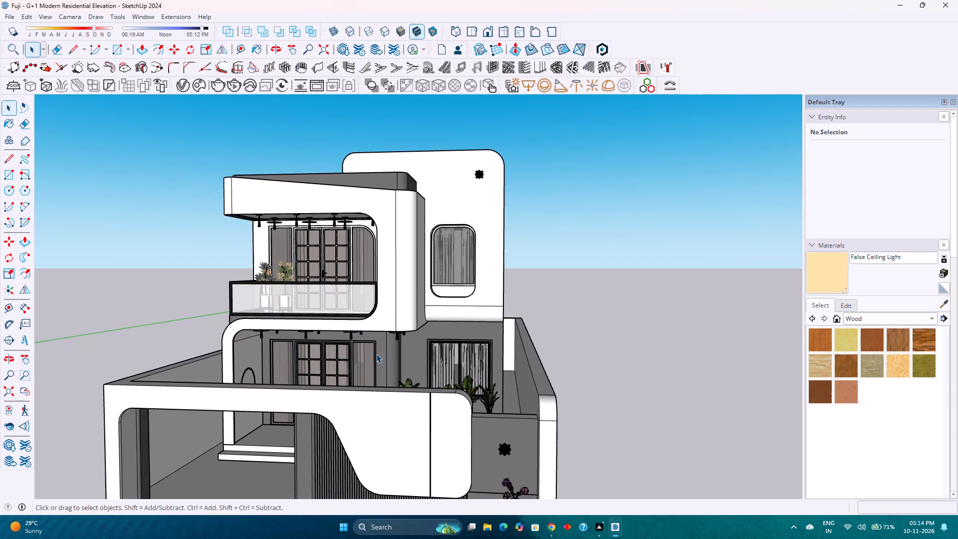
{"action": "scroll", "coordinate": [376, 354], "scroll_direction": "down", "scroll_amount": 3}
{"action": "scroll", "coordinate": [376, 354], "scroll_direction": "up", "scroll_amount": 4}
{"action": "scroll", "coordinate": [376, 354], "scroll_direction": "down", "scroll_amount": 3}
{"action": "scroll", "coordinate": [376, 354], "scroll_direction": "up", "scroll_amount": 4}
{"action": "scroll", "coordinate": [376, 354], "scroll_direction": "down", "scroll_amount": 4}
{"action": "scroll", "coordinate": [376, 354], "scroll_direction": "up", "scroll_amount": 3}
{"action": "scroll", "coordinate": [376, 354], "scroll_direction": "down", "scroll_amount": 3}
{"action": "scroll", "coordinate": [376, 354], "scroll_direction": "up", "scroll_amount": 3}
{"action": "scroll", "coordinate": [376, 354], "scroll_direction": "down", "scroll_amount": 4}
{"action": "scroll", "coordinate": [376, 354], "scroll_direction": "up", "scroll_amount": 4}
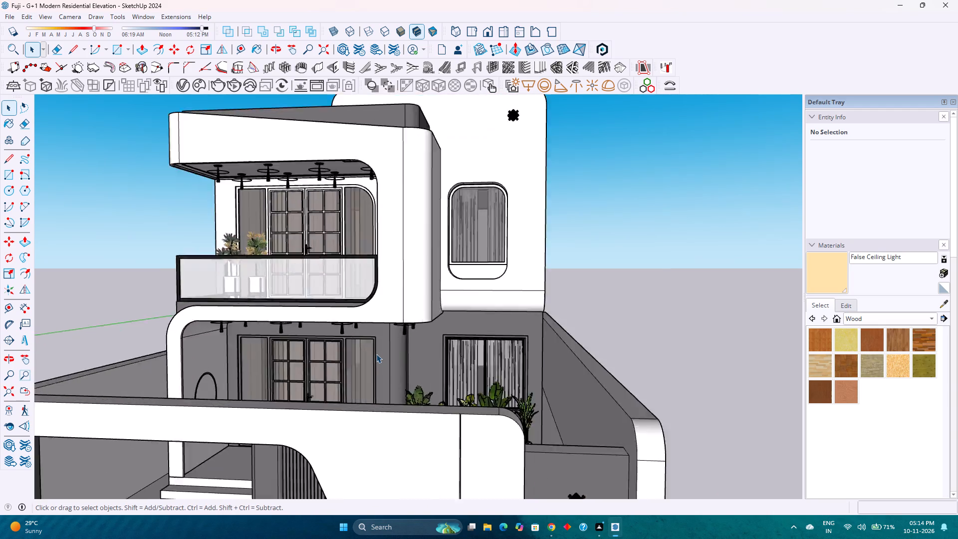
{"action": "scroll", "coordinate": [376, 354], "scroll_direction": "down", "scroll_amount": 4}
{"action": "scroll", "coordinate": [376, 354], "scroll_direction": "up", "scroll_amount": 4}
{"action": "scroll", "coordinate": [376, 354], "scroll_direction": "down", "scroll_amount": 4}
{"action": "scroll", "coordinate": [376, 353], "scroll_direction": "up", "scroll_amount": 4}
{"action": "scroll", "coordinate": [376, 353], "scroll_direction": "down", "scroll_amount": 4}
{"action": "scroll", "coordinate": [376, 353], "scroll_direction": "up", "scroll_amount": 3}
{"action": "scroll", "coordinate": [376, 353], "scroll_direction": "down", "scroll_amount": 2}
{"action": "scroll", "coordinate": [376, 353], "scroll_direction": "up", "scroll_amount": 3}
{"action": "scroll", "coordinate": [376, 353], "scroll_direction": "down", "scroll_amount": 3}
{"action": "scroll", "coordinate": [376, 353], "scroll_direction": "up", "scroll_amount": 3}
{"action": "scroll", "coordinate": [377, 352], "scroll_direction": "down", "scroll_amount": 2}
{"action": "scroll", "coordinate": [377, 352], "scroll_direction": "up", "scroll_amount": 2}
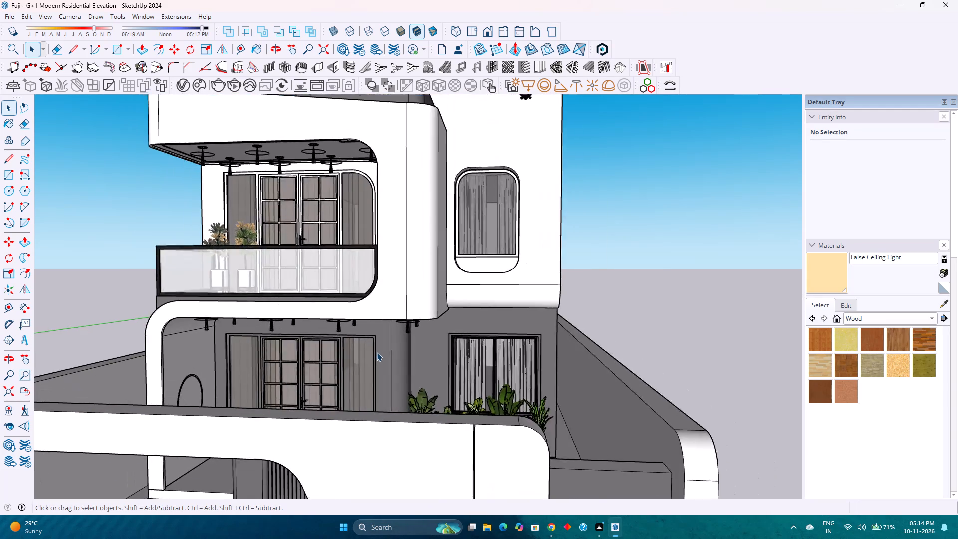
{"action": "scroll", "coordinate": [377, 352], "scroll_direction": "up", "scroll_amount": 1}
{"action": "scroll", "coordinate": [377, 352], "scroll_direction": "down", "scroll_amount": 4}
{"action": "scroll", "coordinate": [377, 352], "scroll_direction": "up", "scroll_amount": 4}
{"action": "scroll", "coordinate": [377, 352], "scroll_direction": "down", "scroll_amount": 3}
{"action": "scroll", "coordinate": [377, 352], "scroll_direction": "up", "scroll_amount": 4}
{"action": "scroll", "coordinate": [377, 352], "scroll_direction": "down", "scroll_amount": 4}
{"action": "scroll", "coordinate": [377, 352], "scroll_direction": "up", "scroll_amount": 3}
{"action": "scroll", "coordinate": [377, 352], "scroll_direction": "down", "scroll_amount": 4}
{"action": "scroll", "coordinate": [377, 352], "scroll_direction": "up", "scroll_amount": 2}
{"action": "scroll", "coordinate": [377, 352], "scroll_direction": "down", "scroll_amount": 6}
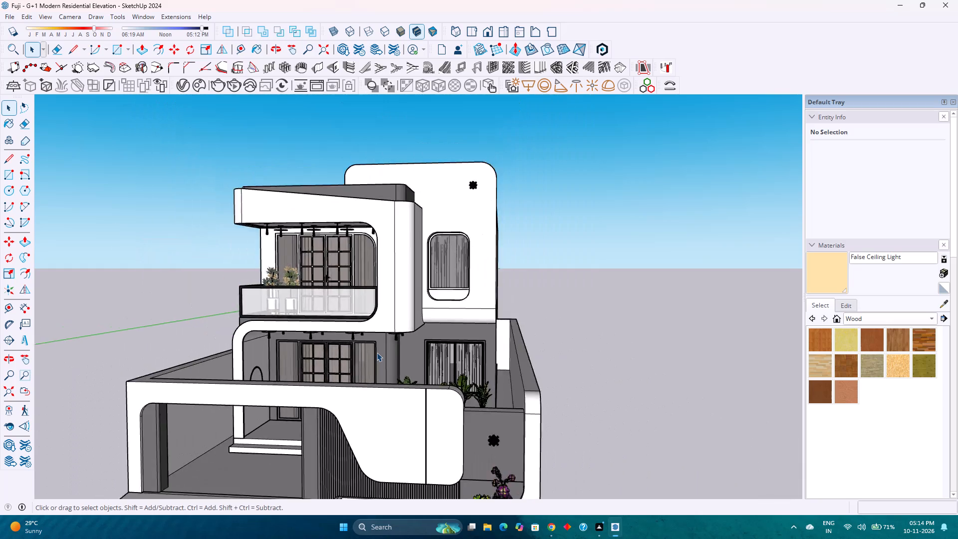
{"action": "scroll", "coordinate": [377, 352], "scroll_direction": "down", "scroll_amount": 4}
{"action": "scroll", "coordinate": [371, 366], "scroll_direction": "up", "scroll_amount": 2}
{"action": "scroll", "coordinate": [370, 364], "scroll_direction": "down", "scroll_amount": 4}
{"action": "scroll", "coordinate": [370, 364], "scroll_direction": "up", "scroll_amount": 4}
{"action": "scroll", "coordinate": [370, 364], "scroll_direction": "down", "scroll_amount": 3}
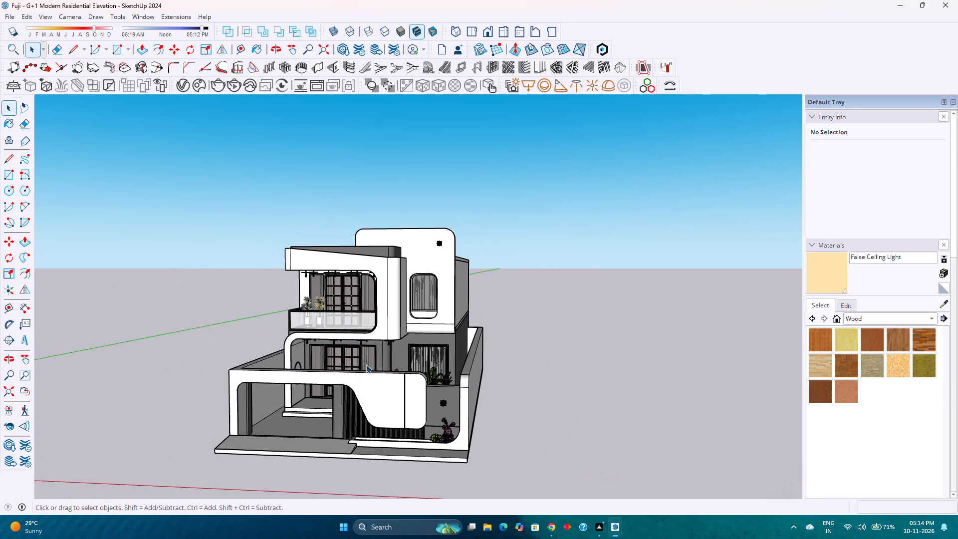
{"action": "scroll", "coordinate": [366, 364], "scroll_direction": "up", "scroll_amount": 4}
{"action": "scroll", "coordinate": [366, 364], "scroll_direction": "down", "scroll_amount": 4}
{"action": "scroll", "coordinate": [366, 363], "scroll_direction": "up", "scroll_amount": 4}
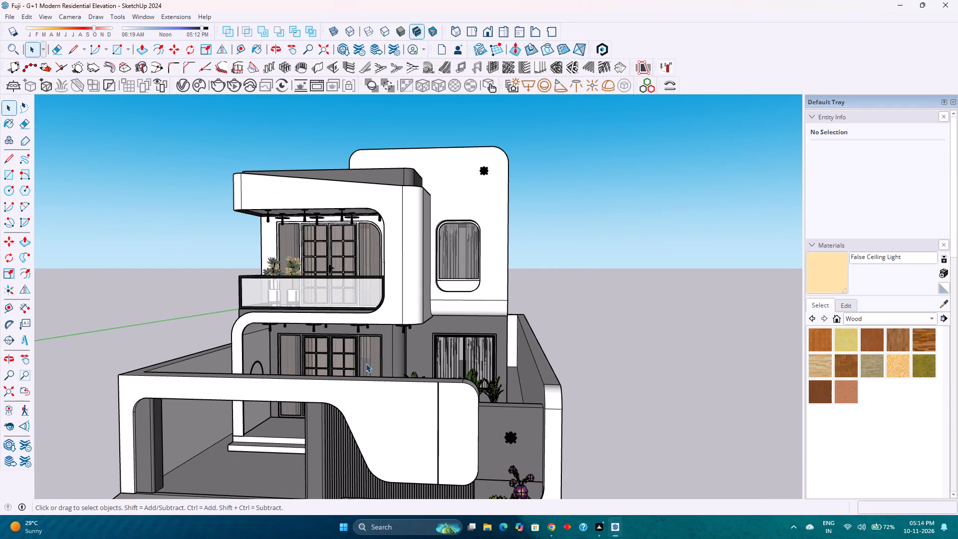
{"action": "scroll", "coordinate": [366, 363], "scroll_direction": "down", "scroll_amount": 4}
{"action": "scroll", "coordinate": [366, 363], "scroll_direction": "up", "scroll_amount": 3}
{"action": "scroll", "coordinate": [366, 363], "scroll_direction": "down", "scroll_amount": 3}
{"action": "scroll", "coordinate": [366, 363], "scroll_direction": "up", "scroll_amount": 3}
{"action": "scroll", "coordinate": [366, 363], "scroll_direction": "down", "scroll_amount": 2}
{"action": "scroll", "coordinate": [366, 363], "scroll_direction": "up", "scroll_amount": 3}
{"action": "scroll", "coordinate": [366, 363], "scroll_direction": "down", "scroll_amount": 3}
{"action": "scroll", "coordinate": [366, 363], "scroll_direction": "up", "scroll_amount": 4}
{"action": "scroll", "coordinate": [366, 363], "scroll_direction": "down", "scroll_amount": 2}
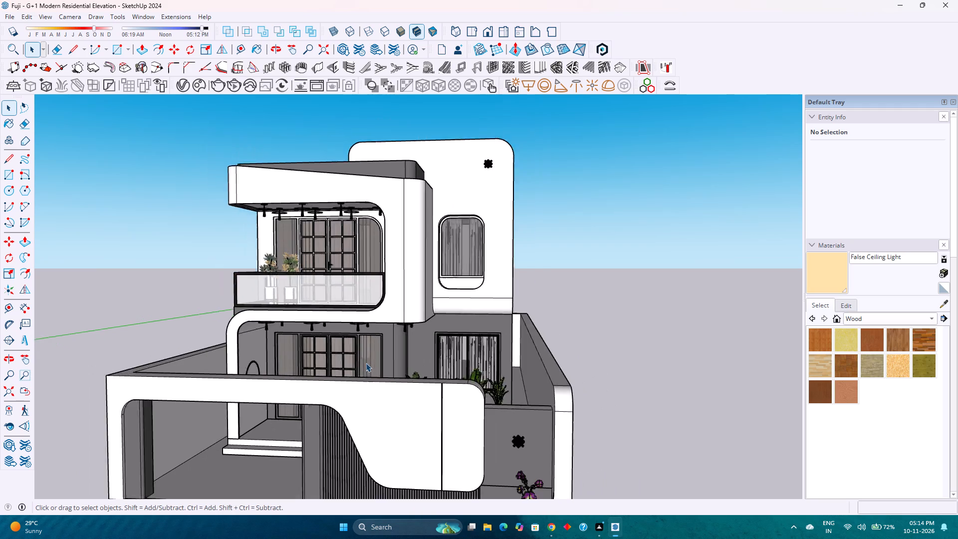
Draw a rectangle about 22' 7" by 23' 7" on the open ground beside the house.
{"action": "scroll", "coordinate": [366, 363], "scroll_direction": "down", "scroll_amount": 6}
{"action": "scroll", "coordinate": [512, 353], "scroll_direction": "up", "scroll_amount": 2}
{"action": "middle_click_drag", "start_coordinate": [507, 355], "coordinate": [447, 360]}
{"action": "middle_click", "coordinate": [447, 360]}
{"action": "middle_click", "coordinate": [446, 360]}
{"action": "scroll", "coordinate": [445, 360], "scroll_direction": "down", "scroll_amount": 4}
{"action": "scroll", "coordinate": [450, 357], "scroll_direction": "up", "scroll_amount": 3}
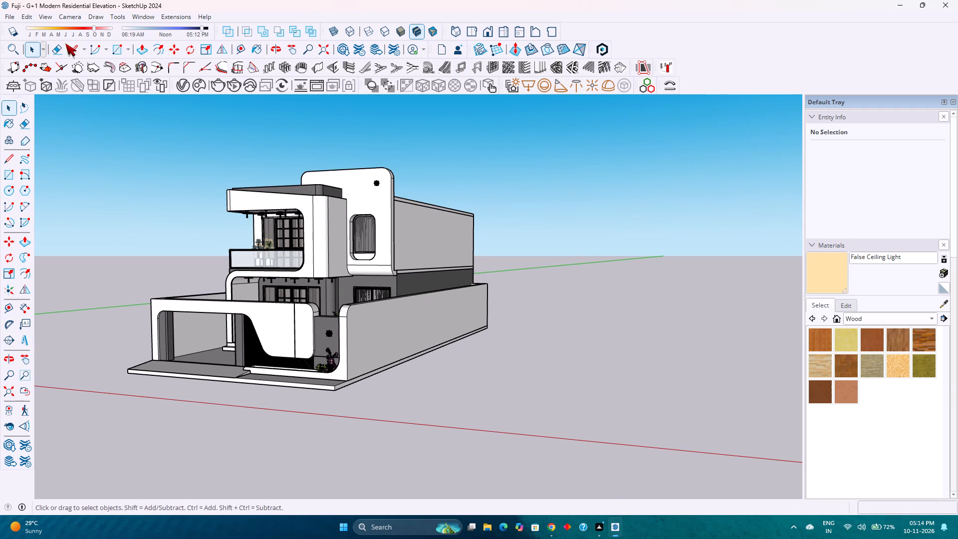
{"action": "left_click", "coordinate": [114, 52]}
{"action": "left_click", "coordinate": [428, 389]}
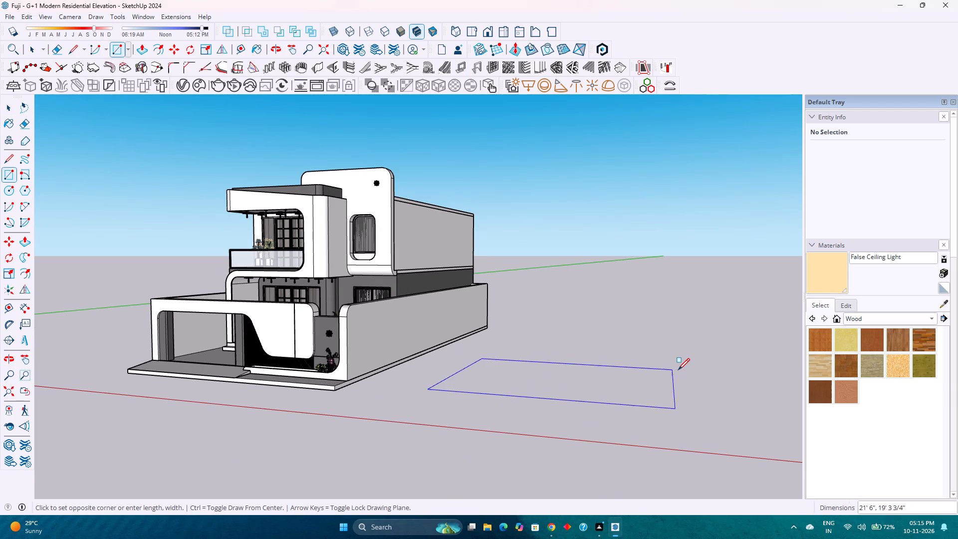
{"action": "left_click", "coordinate": [680, 364]}
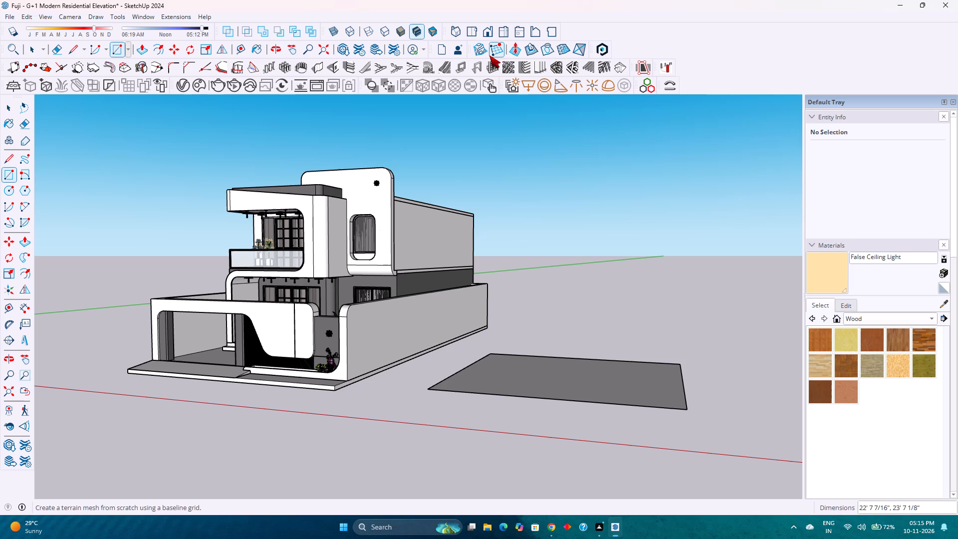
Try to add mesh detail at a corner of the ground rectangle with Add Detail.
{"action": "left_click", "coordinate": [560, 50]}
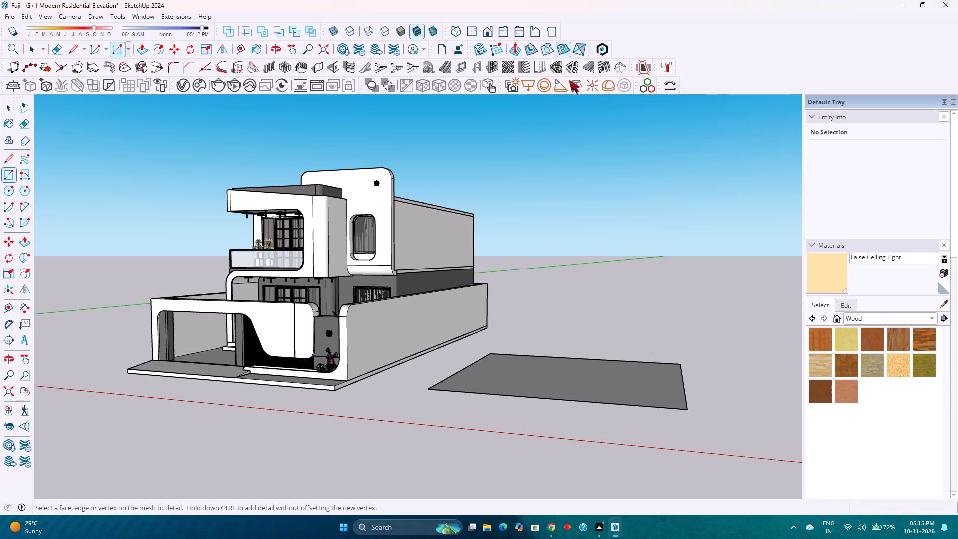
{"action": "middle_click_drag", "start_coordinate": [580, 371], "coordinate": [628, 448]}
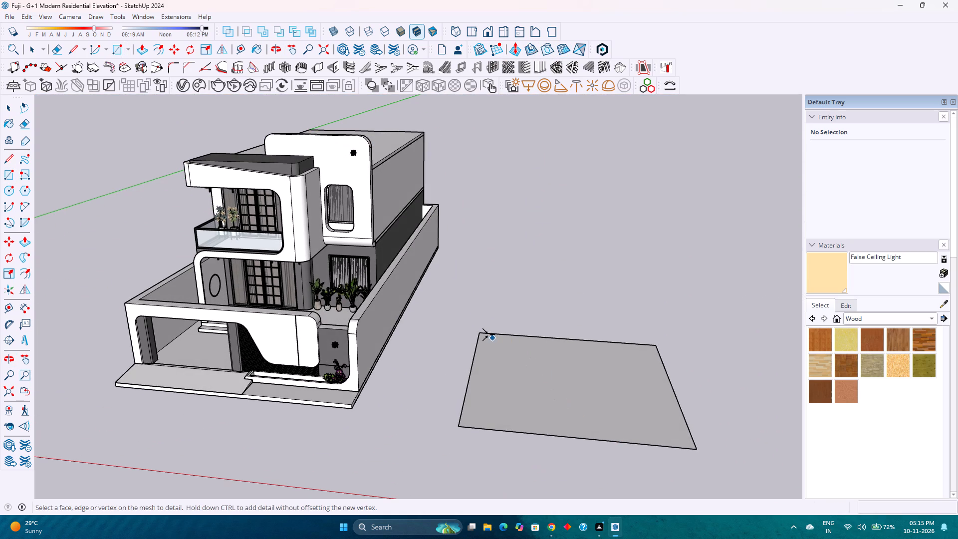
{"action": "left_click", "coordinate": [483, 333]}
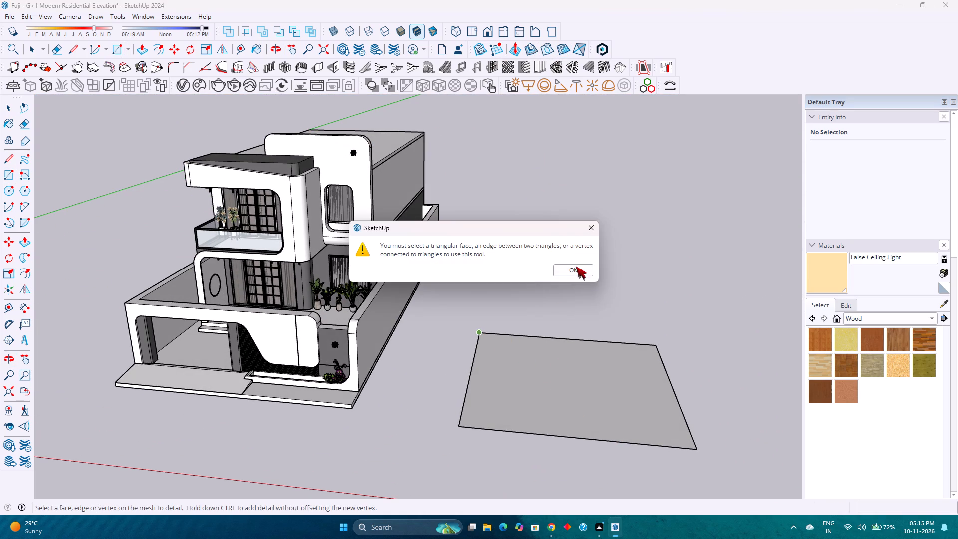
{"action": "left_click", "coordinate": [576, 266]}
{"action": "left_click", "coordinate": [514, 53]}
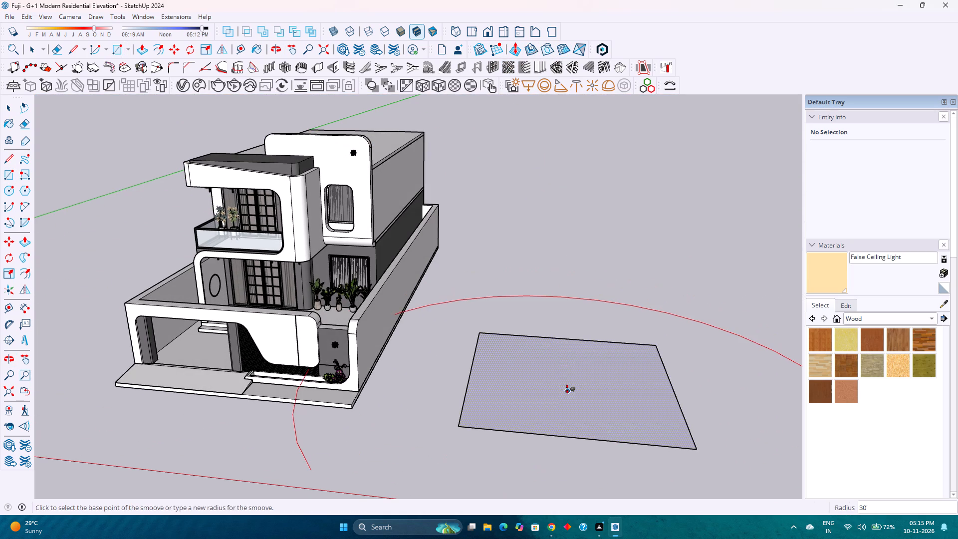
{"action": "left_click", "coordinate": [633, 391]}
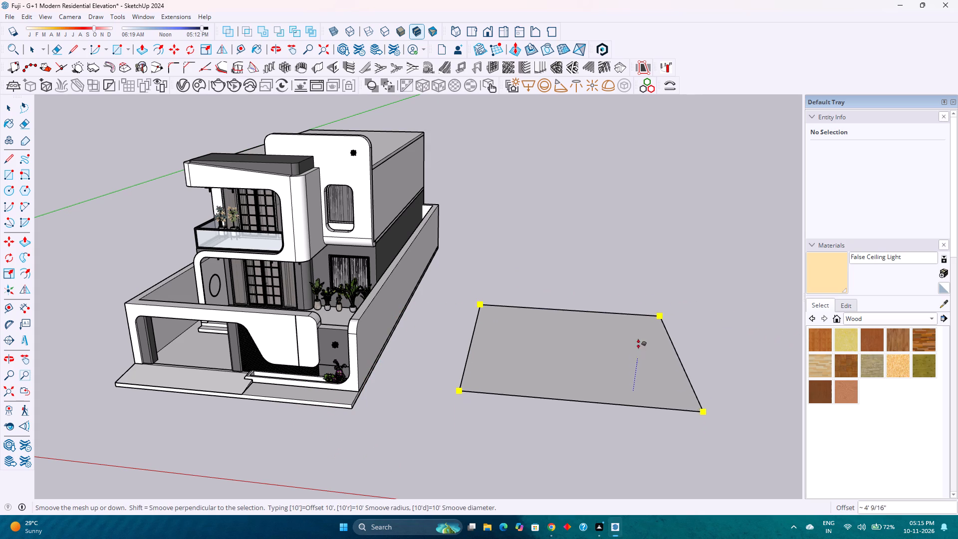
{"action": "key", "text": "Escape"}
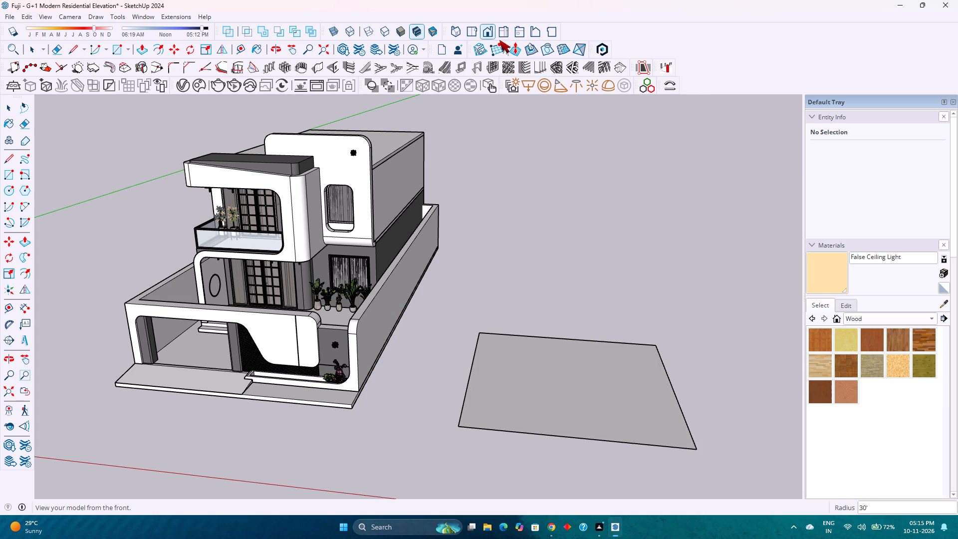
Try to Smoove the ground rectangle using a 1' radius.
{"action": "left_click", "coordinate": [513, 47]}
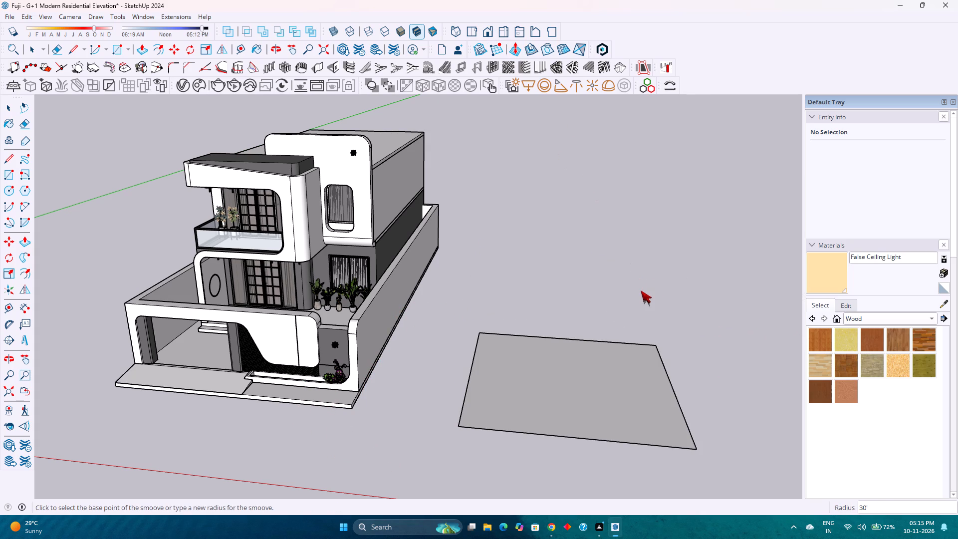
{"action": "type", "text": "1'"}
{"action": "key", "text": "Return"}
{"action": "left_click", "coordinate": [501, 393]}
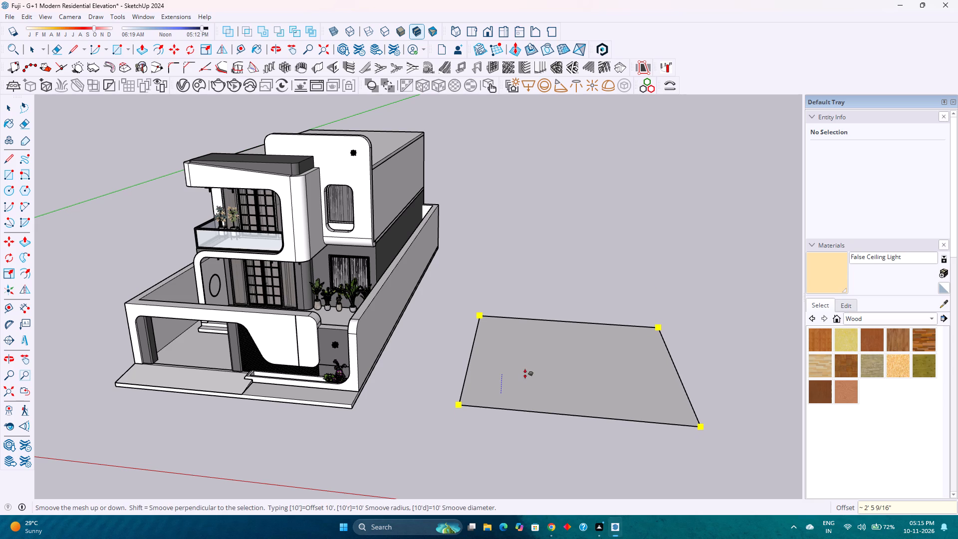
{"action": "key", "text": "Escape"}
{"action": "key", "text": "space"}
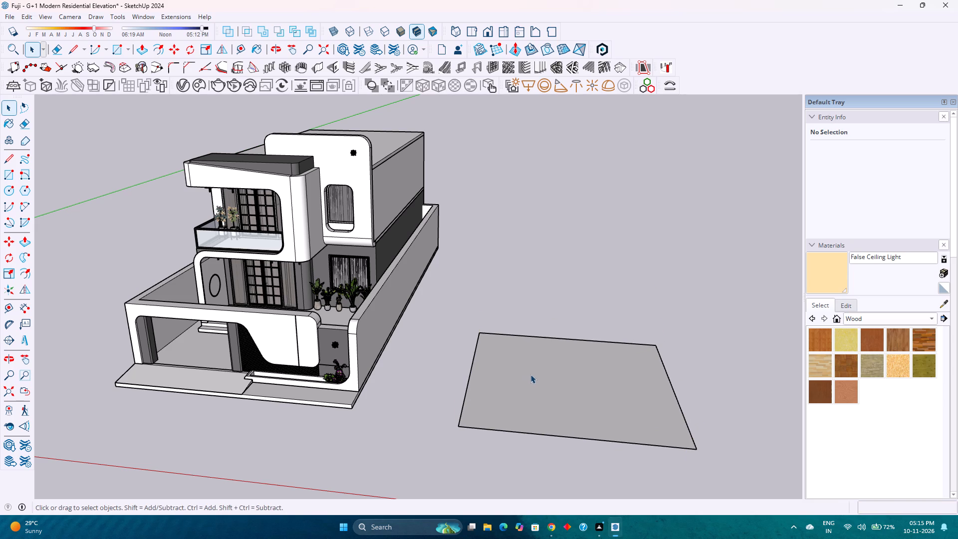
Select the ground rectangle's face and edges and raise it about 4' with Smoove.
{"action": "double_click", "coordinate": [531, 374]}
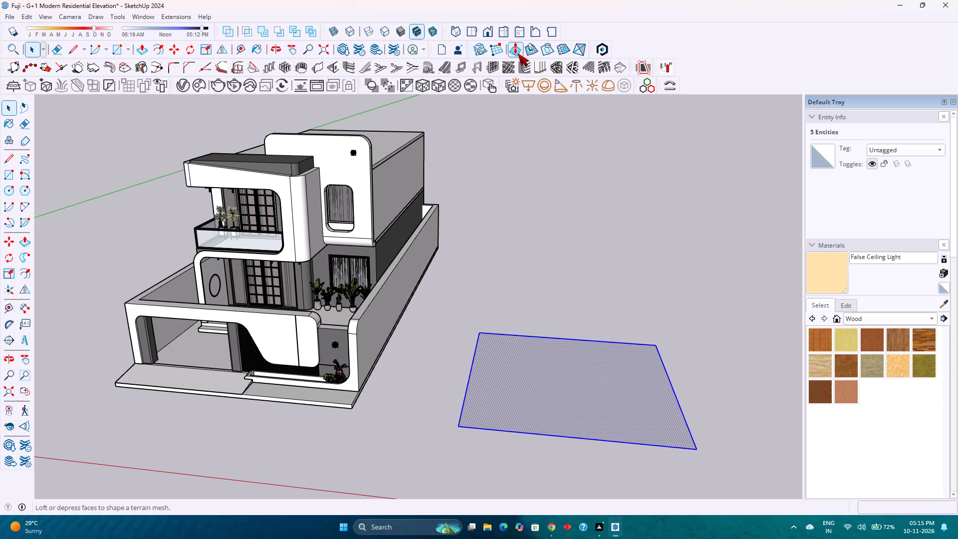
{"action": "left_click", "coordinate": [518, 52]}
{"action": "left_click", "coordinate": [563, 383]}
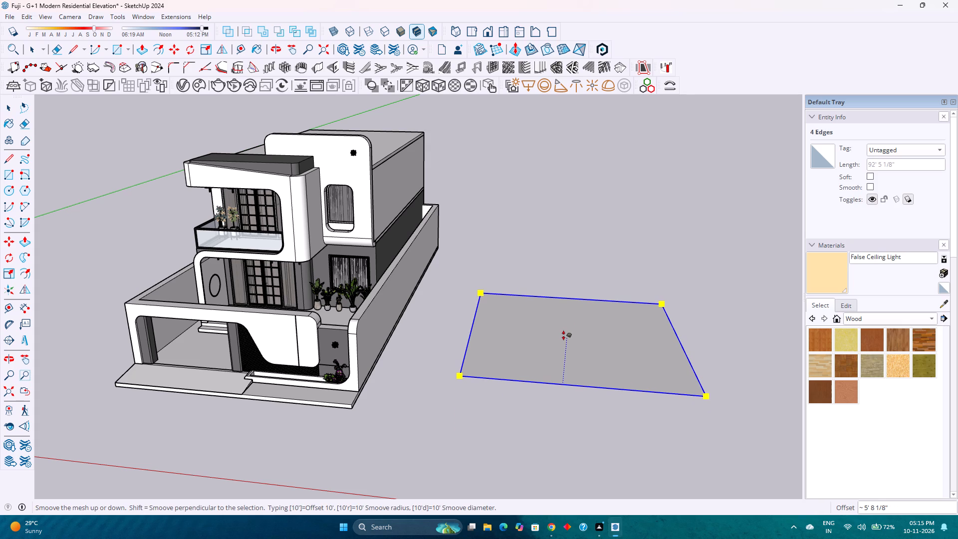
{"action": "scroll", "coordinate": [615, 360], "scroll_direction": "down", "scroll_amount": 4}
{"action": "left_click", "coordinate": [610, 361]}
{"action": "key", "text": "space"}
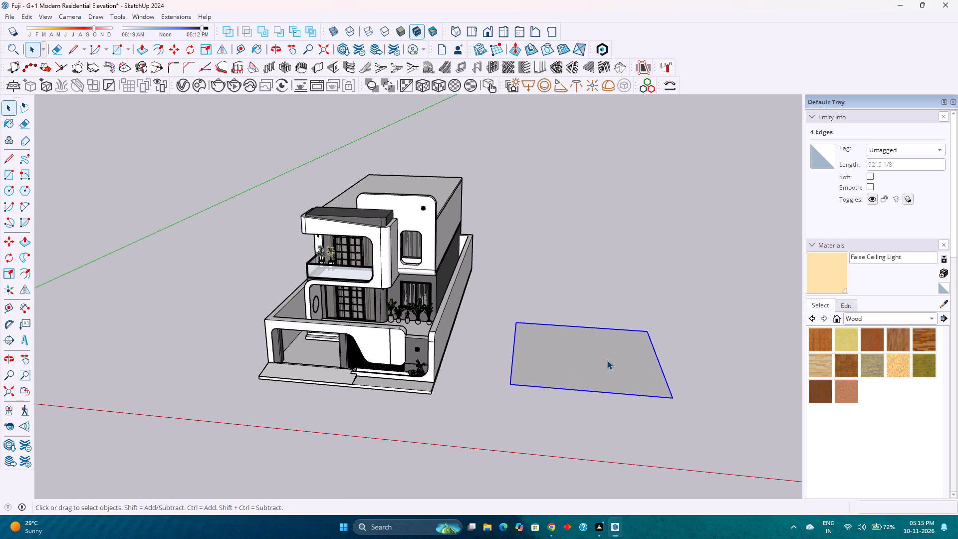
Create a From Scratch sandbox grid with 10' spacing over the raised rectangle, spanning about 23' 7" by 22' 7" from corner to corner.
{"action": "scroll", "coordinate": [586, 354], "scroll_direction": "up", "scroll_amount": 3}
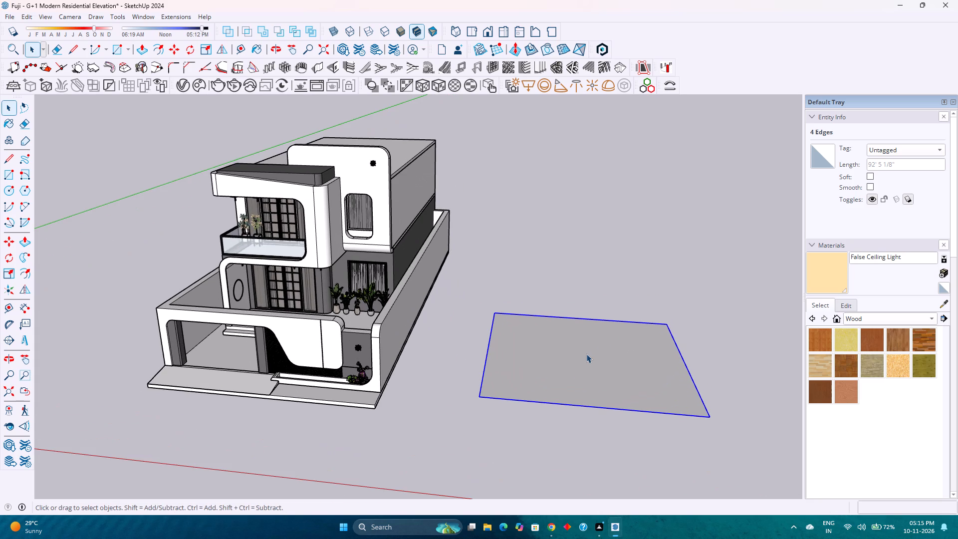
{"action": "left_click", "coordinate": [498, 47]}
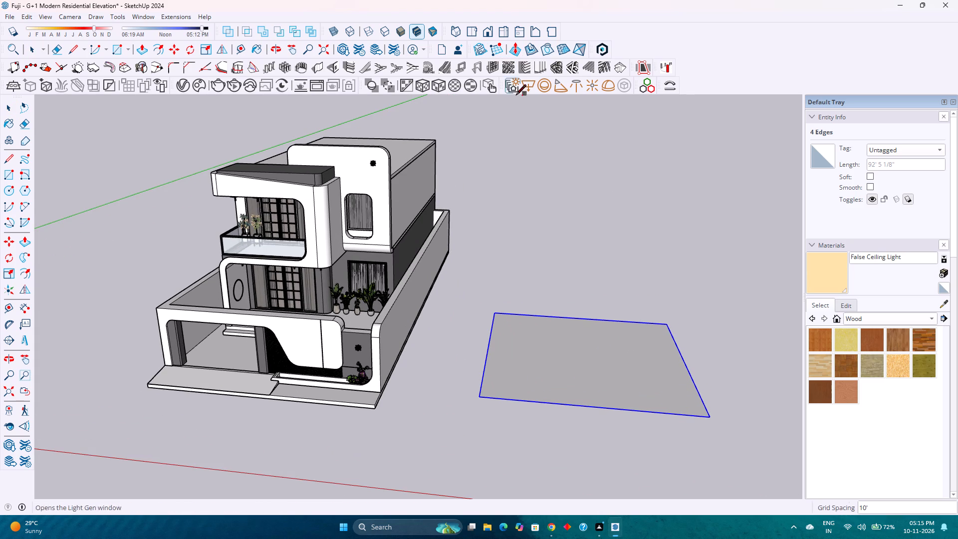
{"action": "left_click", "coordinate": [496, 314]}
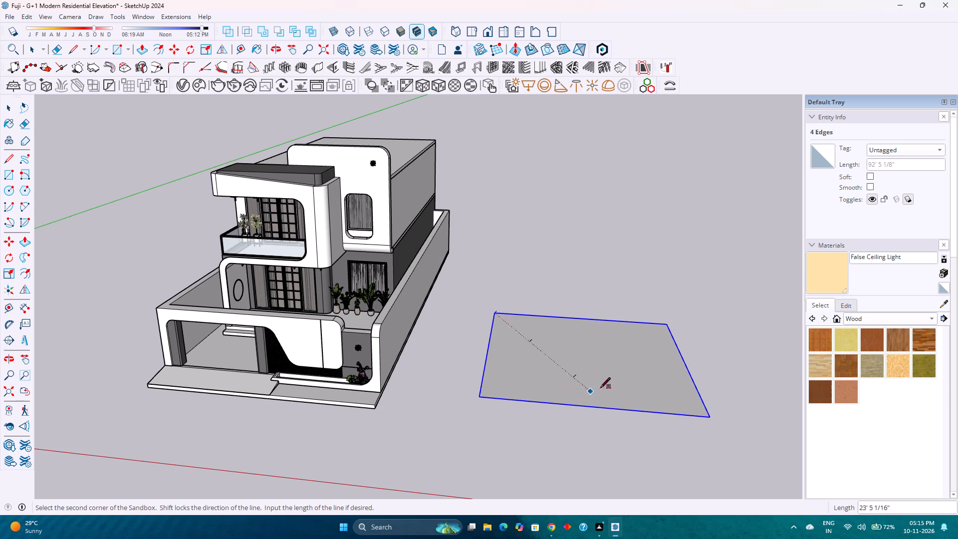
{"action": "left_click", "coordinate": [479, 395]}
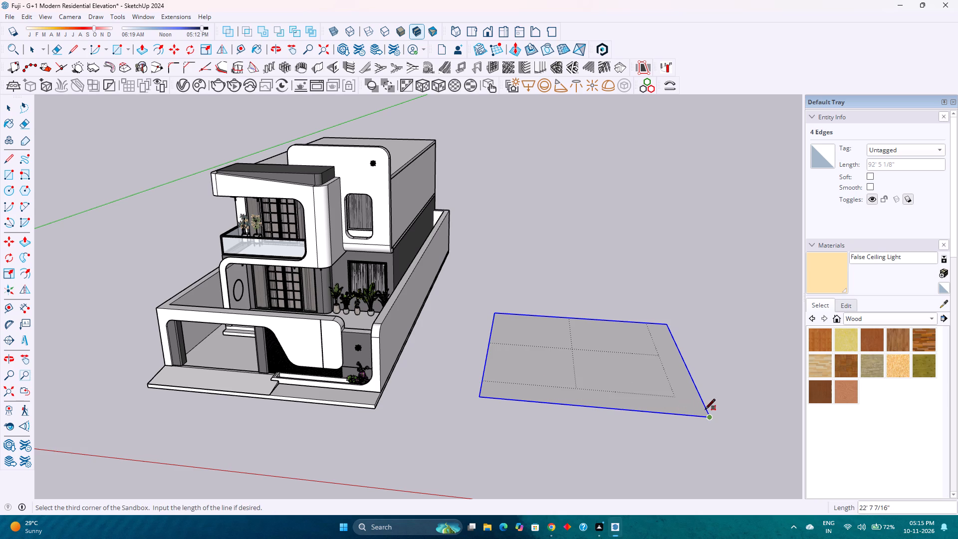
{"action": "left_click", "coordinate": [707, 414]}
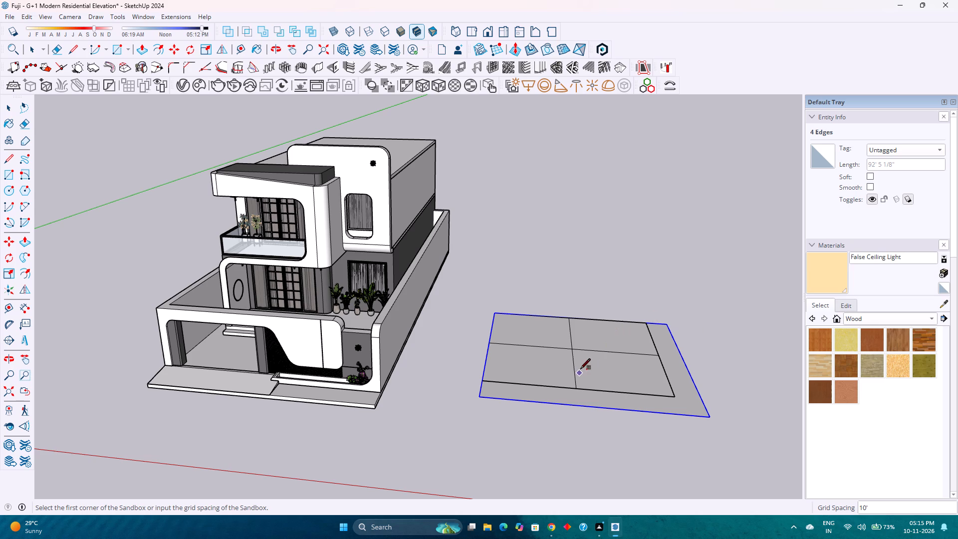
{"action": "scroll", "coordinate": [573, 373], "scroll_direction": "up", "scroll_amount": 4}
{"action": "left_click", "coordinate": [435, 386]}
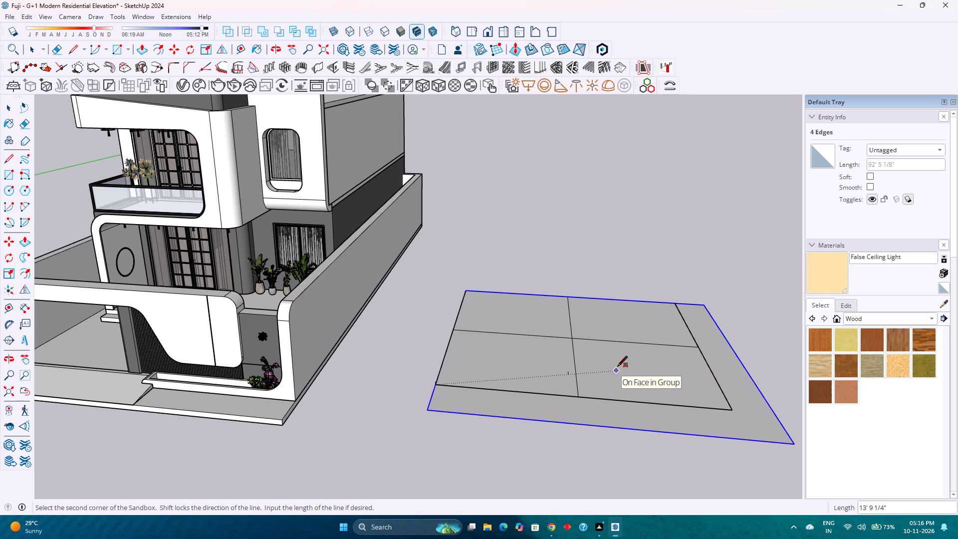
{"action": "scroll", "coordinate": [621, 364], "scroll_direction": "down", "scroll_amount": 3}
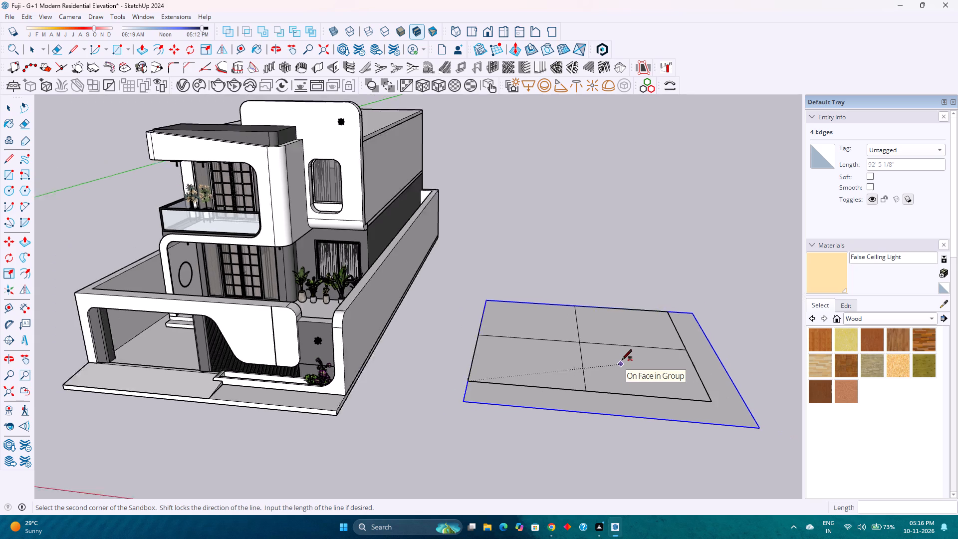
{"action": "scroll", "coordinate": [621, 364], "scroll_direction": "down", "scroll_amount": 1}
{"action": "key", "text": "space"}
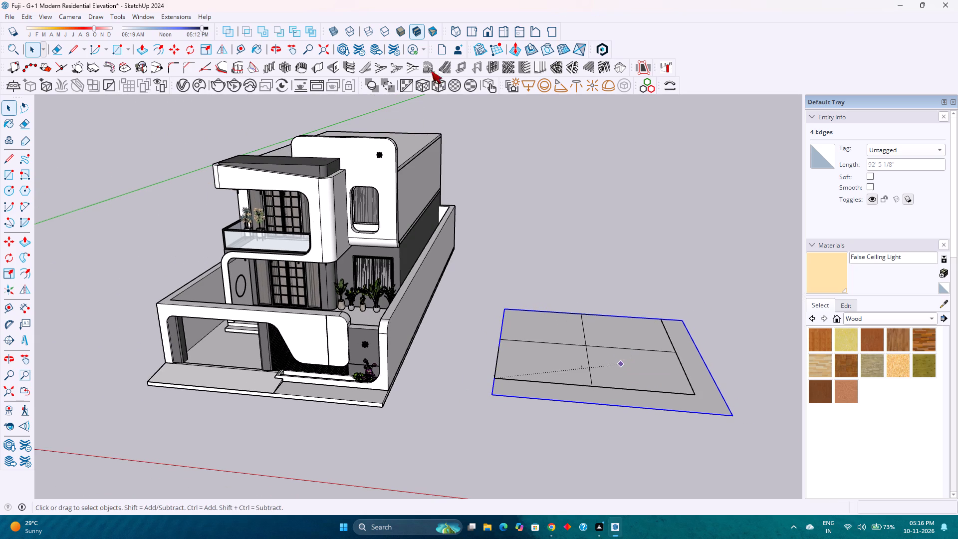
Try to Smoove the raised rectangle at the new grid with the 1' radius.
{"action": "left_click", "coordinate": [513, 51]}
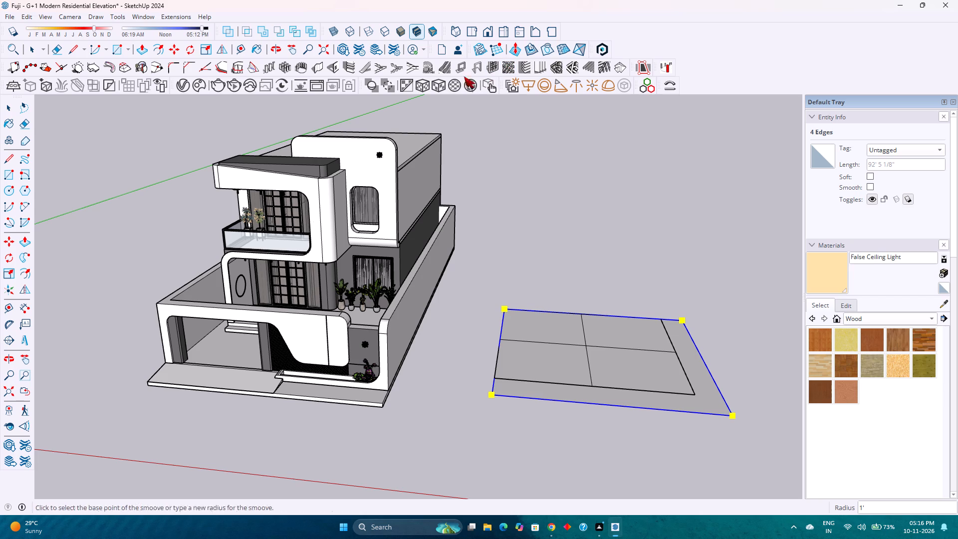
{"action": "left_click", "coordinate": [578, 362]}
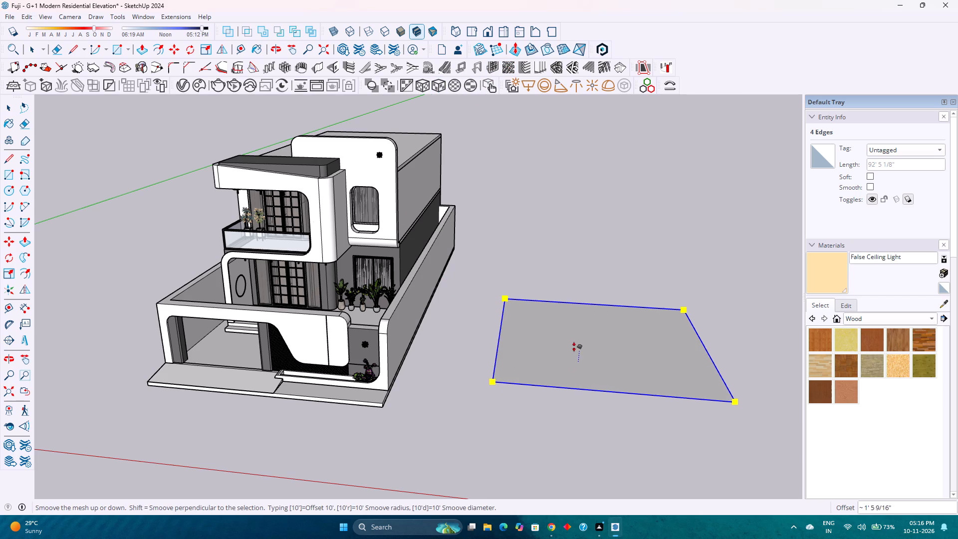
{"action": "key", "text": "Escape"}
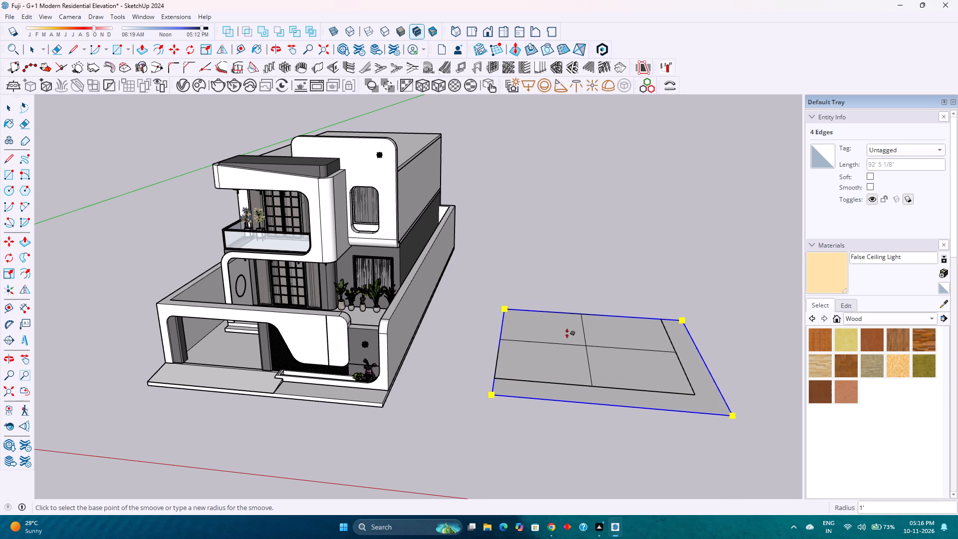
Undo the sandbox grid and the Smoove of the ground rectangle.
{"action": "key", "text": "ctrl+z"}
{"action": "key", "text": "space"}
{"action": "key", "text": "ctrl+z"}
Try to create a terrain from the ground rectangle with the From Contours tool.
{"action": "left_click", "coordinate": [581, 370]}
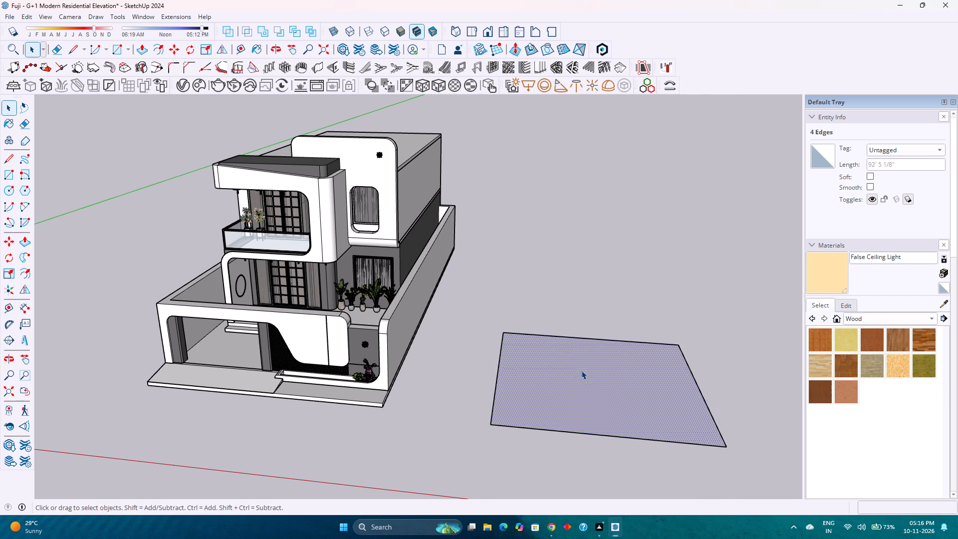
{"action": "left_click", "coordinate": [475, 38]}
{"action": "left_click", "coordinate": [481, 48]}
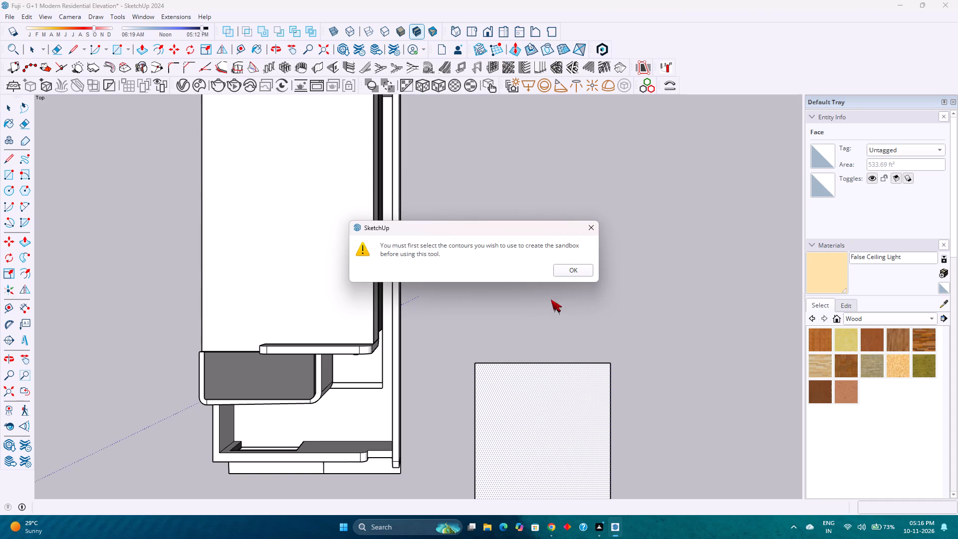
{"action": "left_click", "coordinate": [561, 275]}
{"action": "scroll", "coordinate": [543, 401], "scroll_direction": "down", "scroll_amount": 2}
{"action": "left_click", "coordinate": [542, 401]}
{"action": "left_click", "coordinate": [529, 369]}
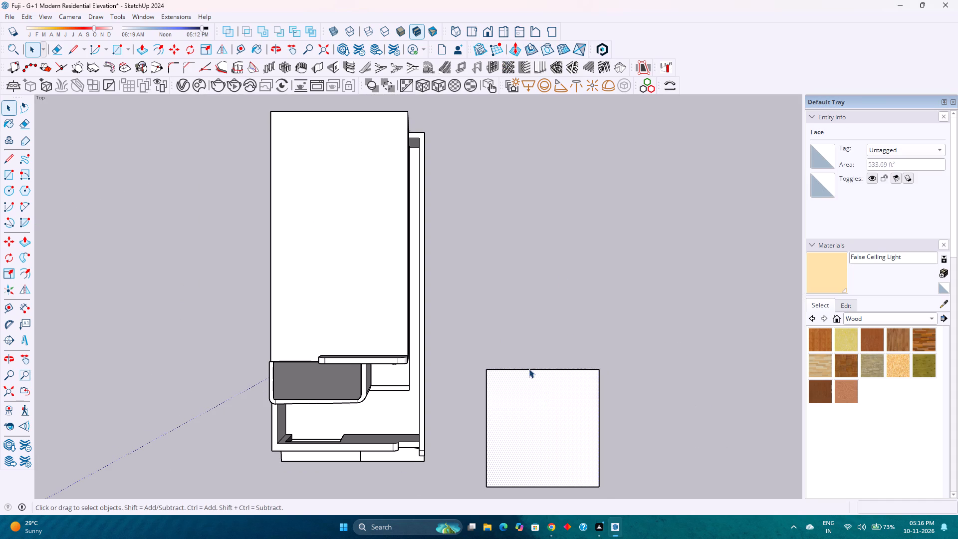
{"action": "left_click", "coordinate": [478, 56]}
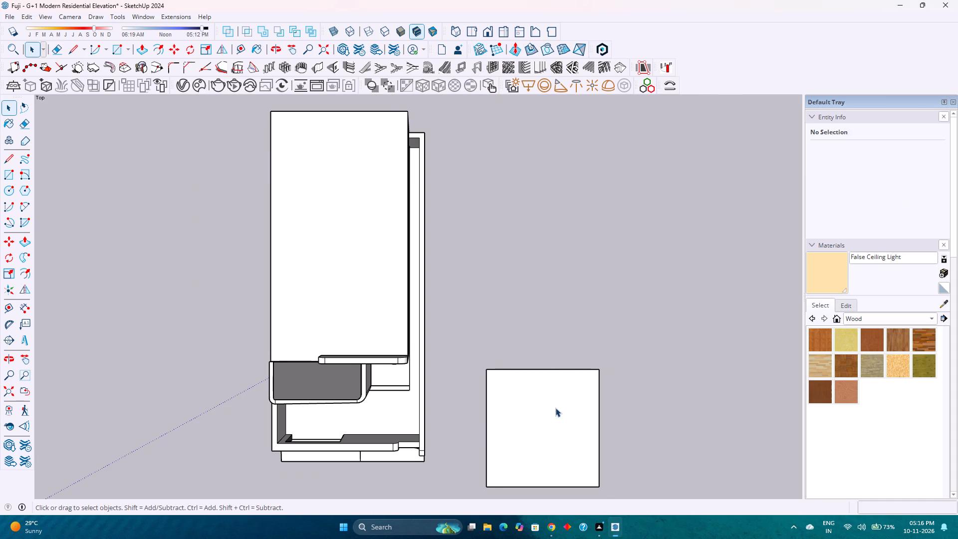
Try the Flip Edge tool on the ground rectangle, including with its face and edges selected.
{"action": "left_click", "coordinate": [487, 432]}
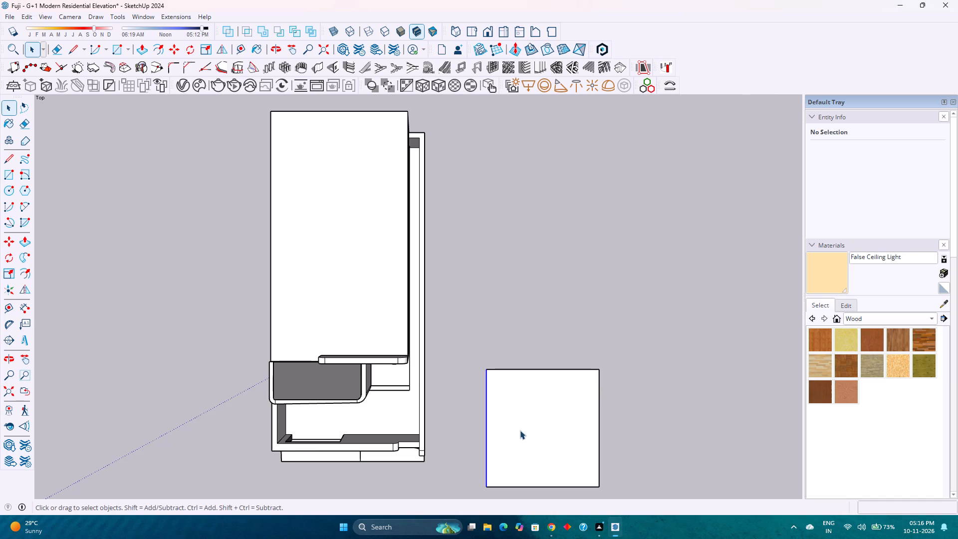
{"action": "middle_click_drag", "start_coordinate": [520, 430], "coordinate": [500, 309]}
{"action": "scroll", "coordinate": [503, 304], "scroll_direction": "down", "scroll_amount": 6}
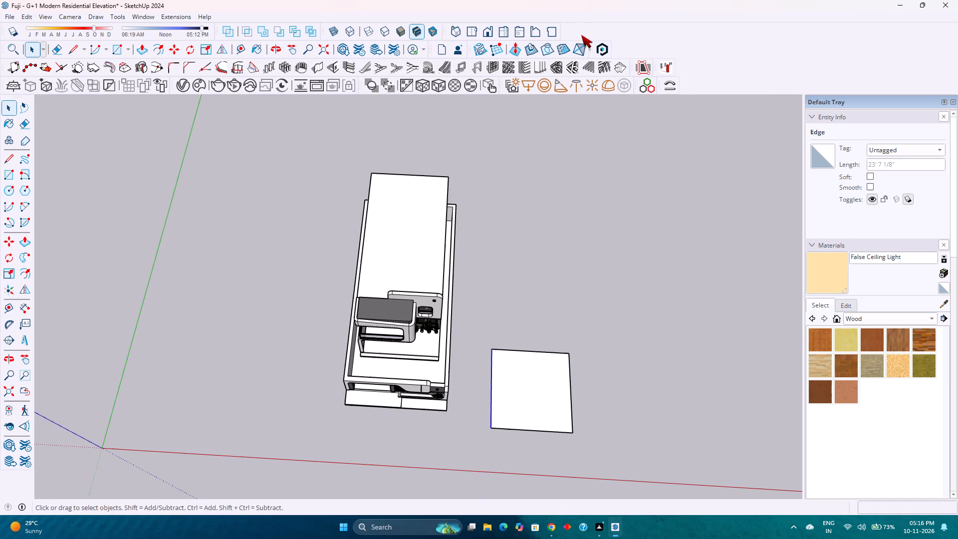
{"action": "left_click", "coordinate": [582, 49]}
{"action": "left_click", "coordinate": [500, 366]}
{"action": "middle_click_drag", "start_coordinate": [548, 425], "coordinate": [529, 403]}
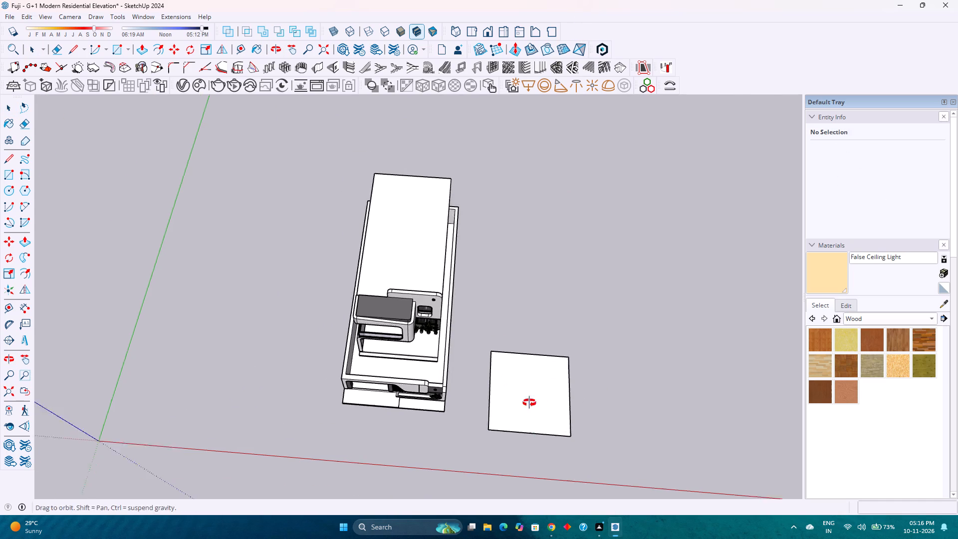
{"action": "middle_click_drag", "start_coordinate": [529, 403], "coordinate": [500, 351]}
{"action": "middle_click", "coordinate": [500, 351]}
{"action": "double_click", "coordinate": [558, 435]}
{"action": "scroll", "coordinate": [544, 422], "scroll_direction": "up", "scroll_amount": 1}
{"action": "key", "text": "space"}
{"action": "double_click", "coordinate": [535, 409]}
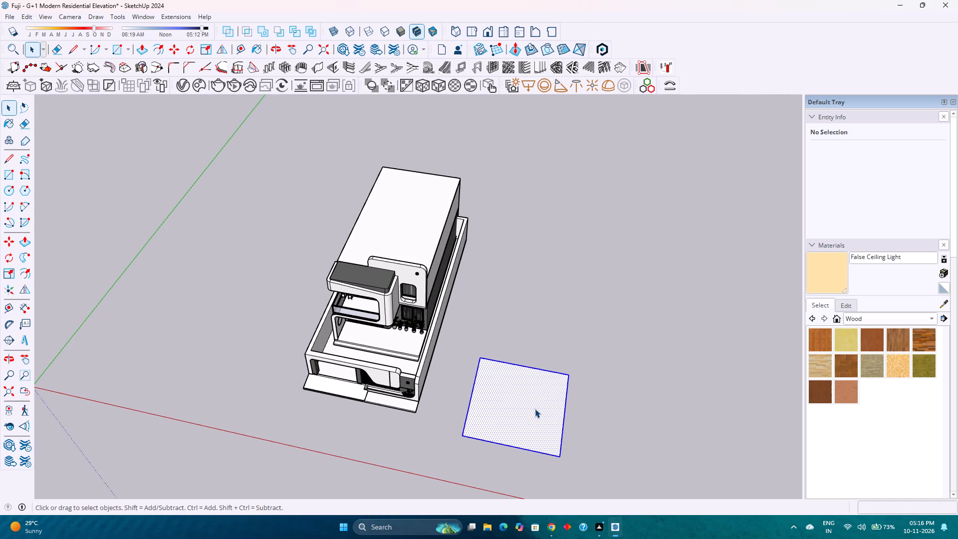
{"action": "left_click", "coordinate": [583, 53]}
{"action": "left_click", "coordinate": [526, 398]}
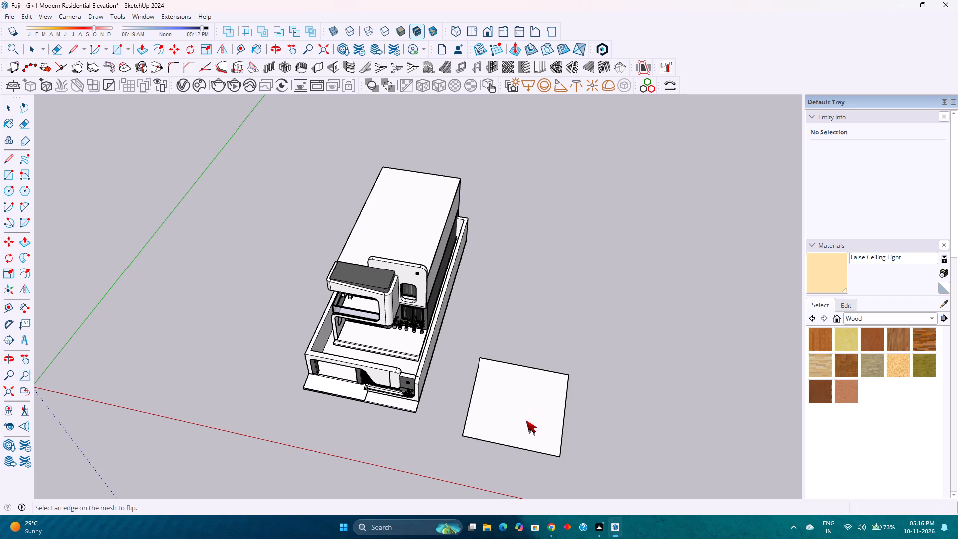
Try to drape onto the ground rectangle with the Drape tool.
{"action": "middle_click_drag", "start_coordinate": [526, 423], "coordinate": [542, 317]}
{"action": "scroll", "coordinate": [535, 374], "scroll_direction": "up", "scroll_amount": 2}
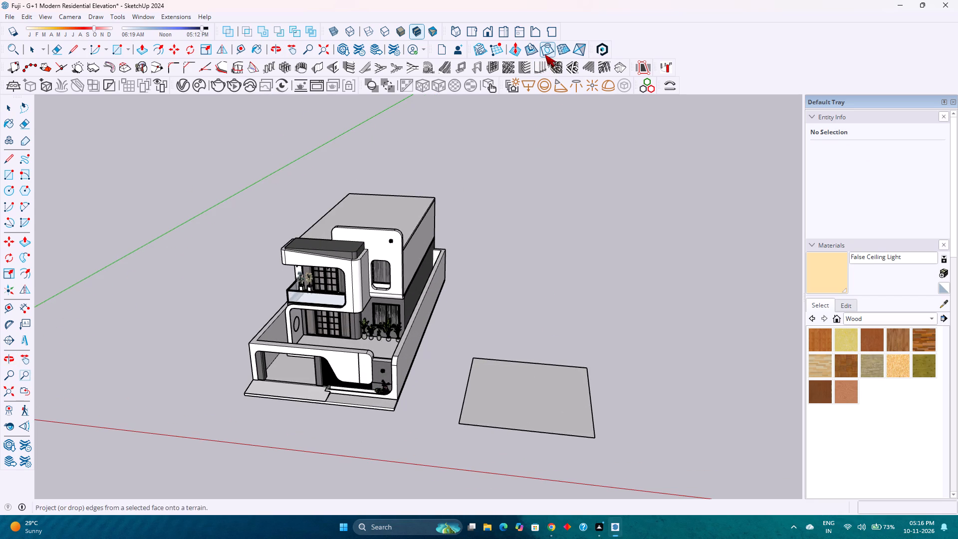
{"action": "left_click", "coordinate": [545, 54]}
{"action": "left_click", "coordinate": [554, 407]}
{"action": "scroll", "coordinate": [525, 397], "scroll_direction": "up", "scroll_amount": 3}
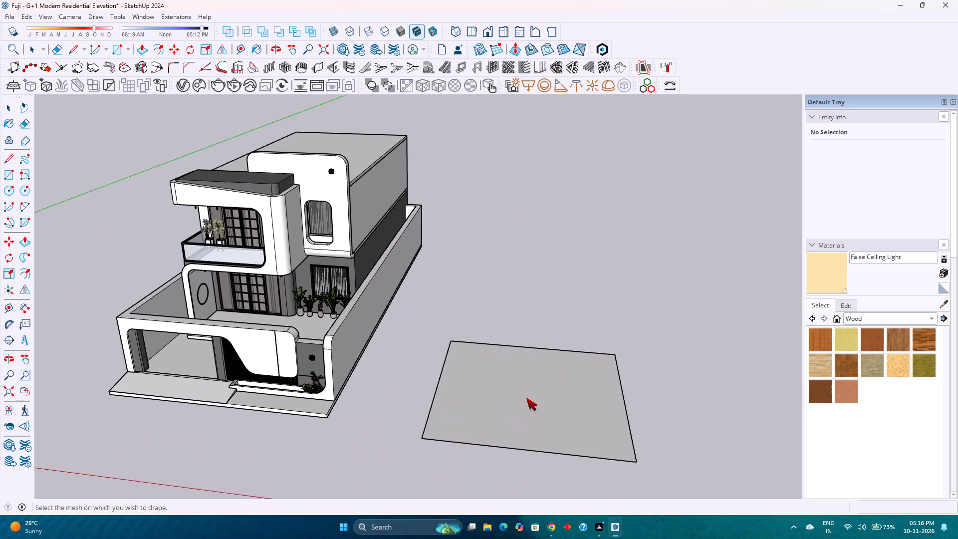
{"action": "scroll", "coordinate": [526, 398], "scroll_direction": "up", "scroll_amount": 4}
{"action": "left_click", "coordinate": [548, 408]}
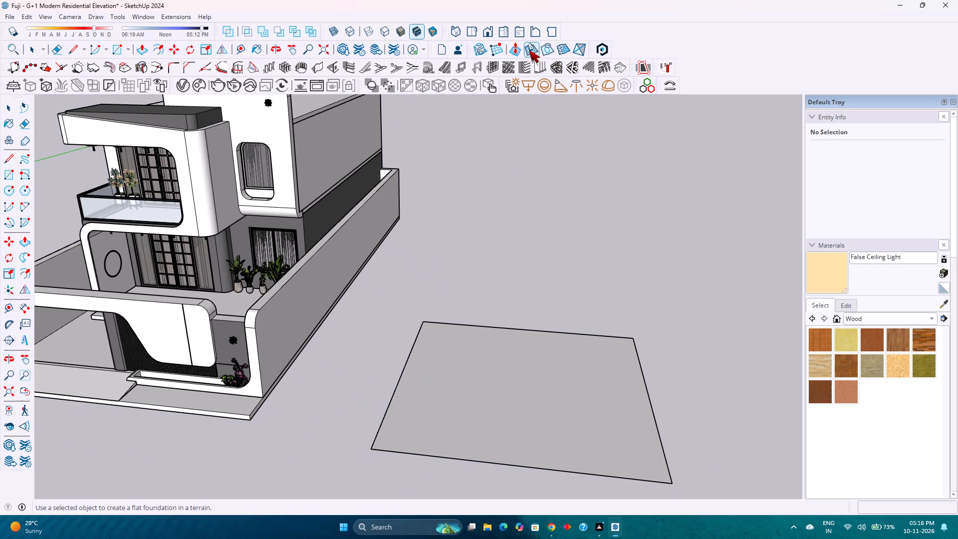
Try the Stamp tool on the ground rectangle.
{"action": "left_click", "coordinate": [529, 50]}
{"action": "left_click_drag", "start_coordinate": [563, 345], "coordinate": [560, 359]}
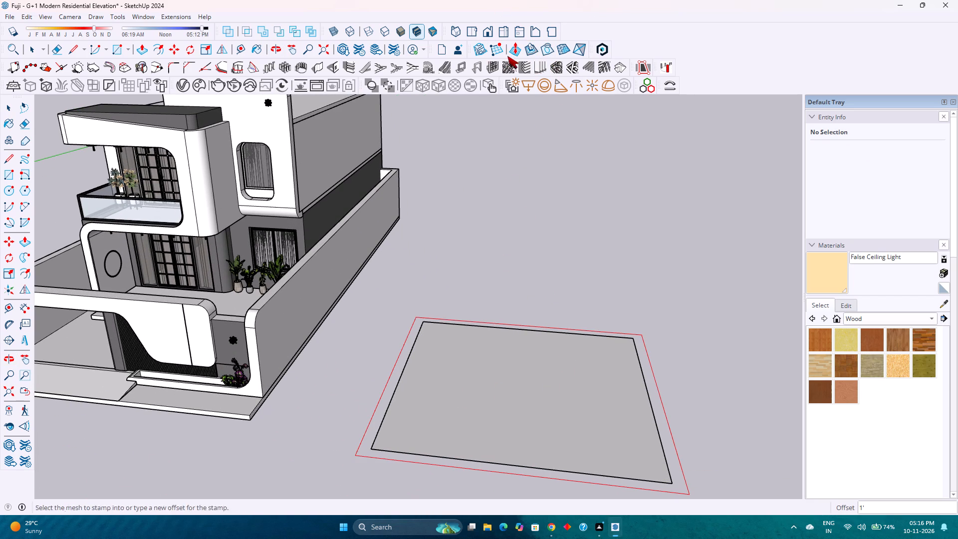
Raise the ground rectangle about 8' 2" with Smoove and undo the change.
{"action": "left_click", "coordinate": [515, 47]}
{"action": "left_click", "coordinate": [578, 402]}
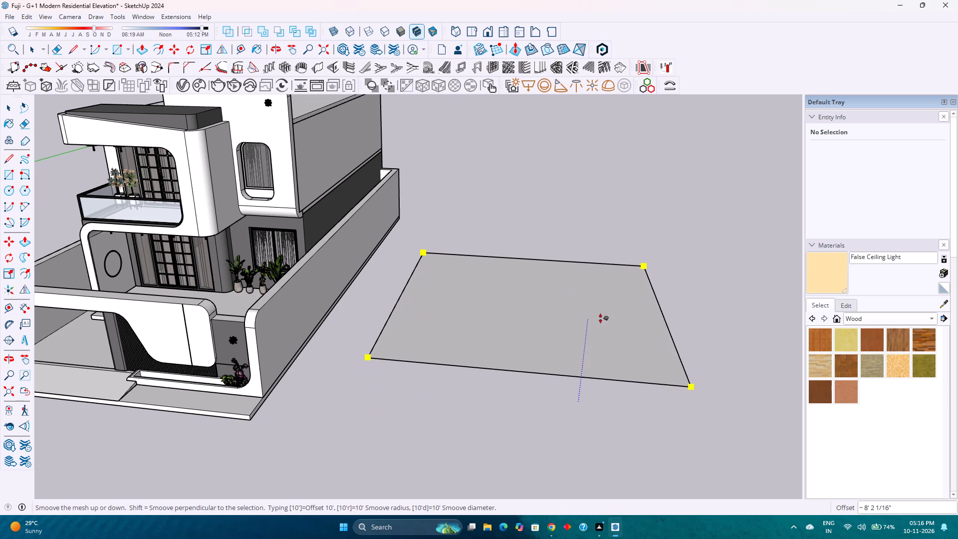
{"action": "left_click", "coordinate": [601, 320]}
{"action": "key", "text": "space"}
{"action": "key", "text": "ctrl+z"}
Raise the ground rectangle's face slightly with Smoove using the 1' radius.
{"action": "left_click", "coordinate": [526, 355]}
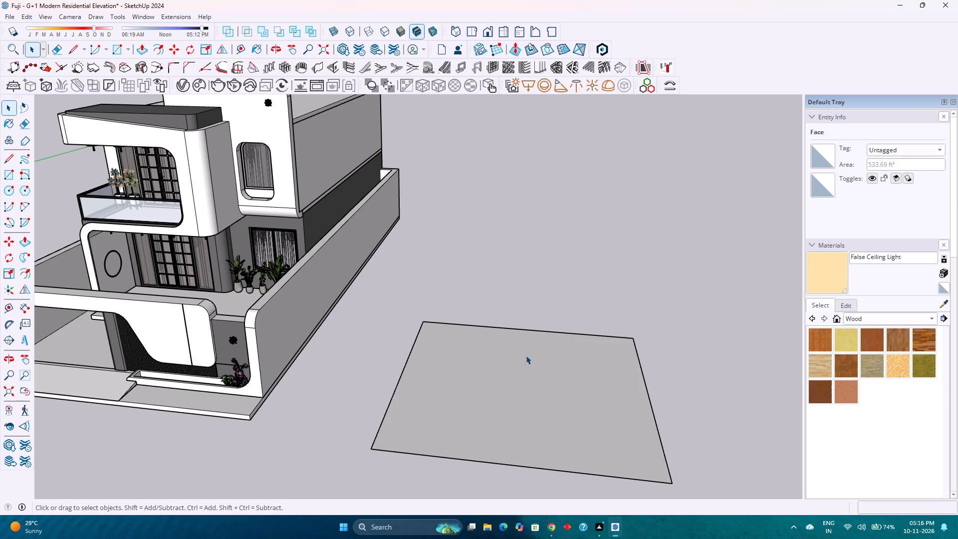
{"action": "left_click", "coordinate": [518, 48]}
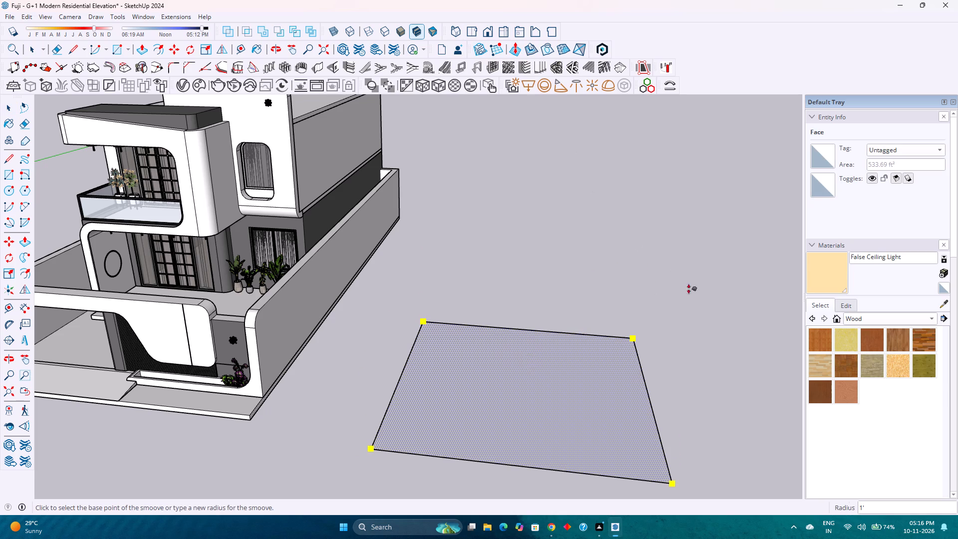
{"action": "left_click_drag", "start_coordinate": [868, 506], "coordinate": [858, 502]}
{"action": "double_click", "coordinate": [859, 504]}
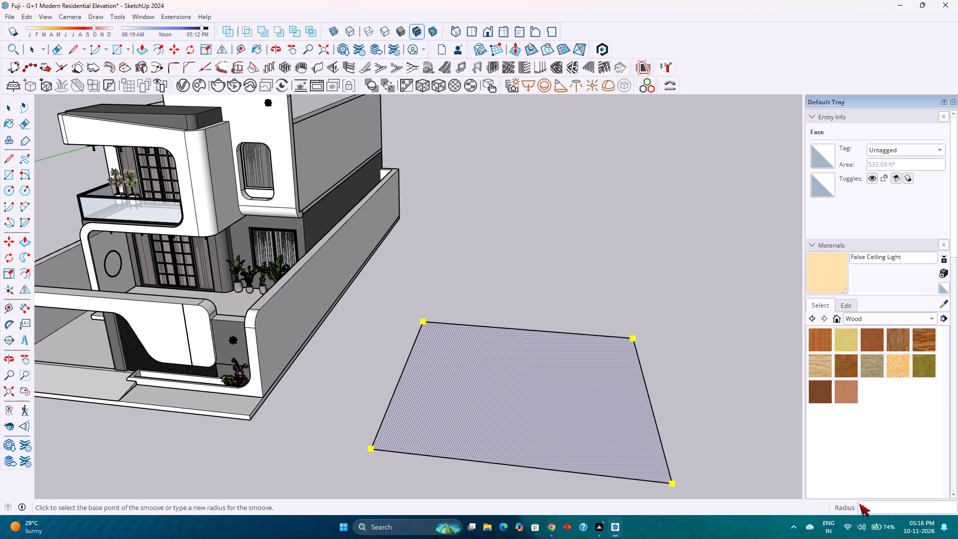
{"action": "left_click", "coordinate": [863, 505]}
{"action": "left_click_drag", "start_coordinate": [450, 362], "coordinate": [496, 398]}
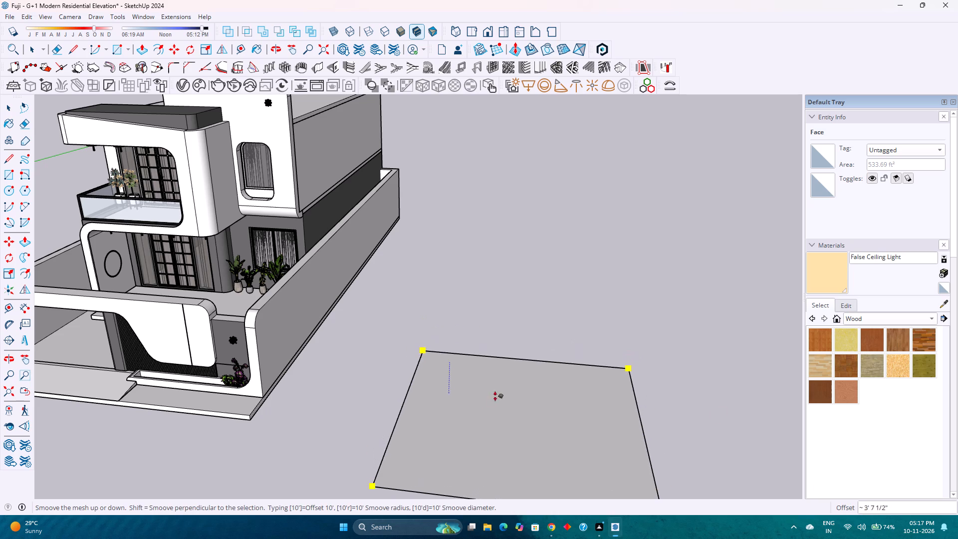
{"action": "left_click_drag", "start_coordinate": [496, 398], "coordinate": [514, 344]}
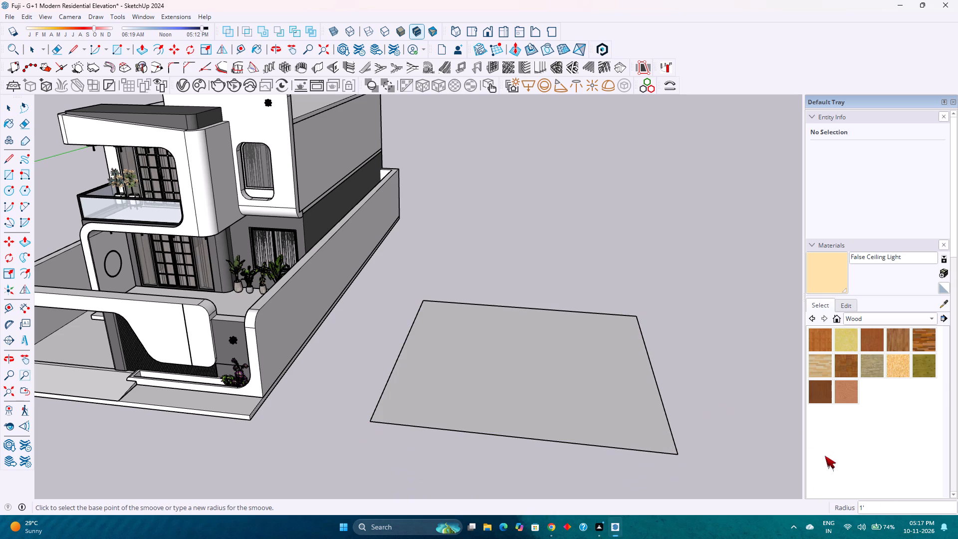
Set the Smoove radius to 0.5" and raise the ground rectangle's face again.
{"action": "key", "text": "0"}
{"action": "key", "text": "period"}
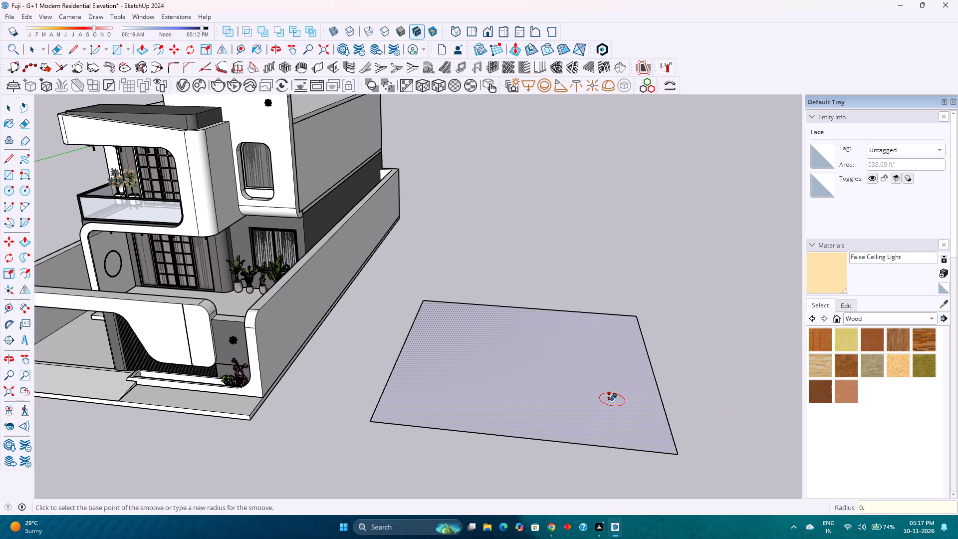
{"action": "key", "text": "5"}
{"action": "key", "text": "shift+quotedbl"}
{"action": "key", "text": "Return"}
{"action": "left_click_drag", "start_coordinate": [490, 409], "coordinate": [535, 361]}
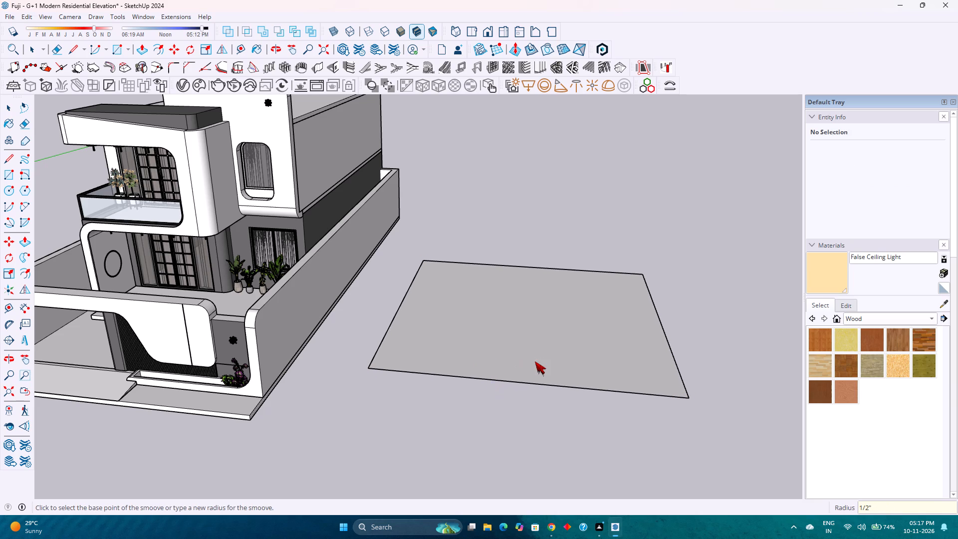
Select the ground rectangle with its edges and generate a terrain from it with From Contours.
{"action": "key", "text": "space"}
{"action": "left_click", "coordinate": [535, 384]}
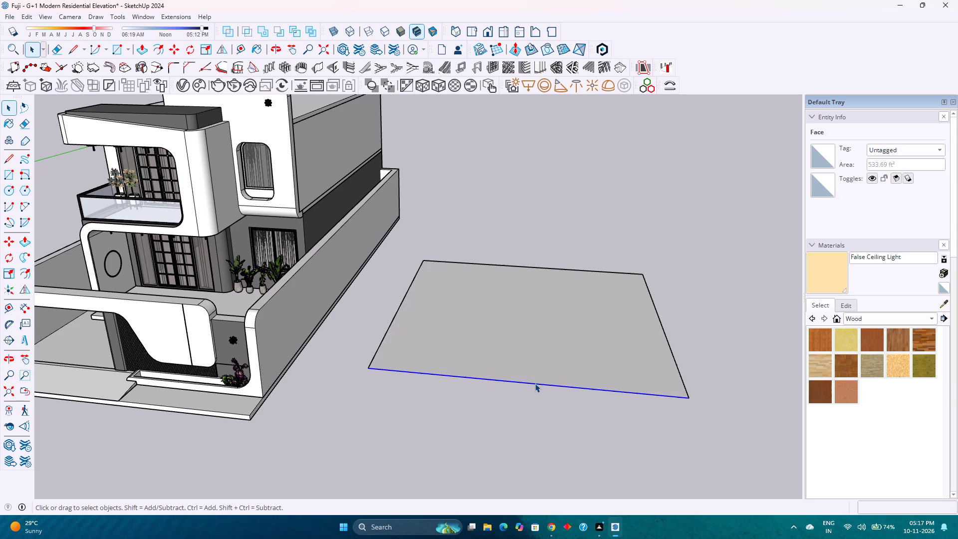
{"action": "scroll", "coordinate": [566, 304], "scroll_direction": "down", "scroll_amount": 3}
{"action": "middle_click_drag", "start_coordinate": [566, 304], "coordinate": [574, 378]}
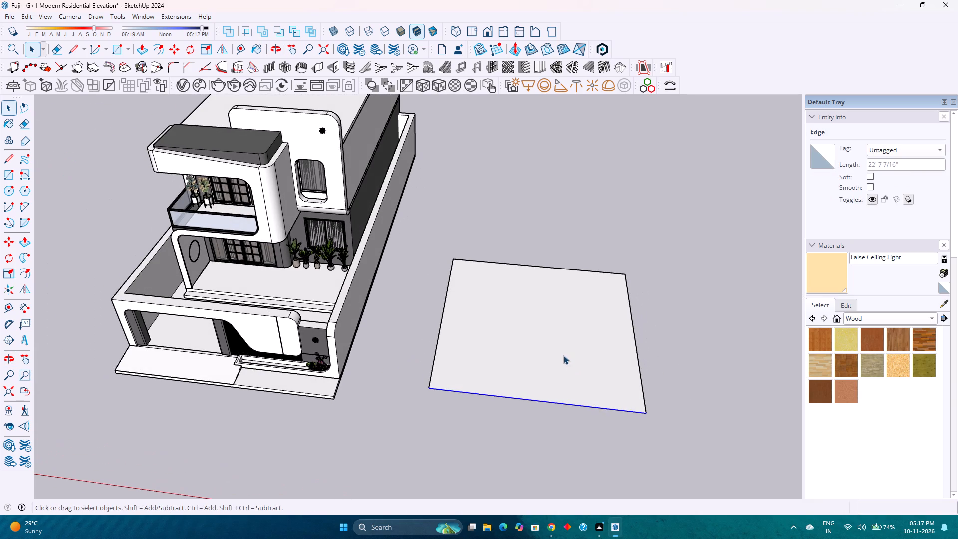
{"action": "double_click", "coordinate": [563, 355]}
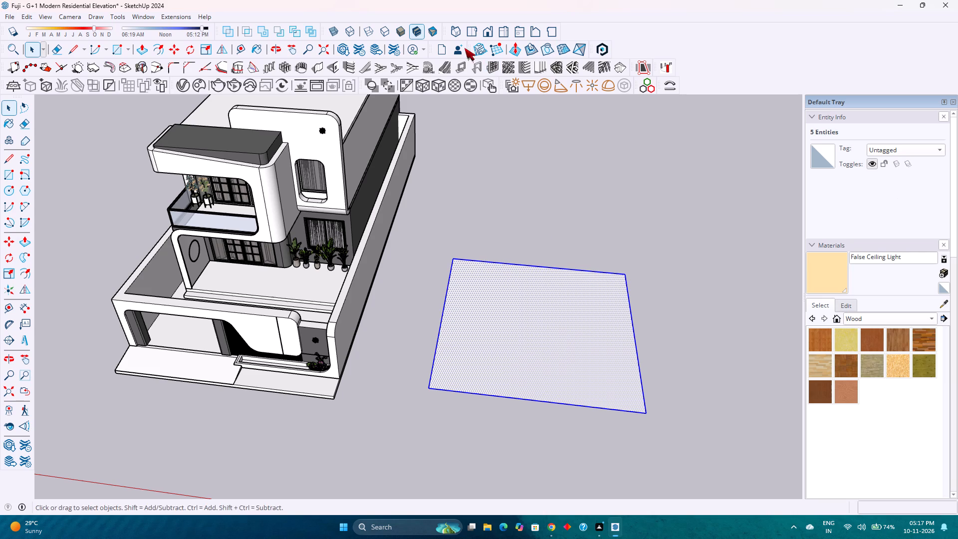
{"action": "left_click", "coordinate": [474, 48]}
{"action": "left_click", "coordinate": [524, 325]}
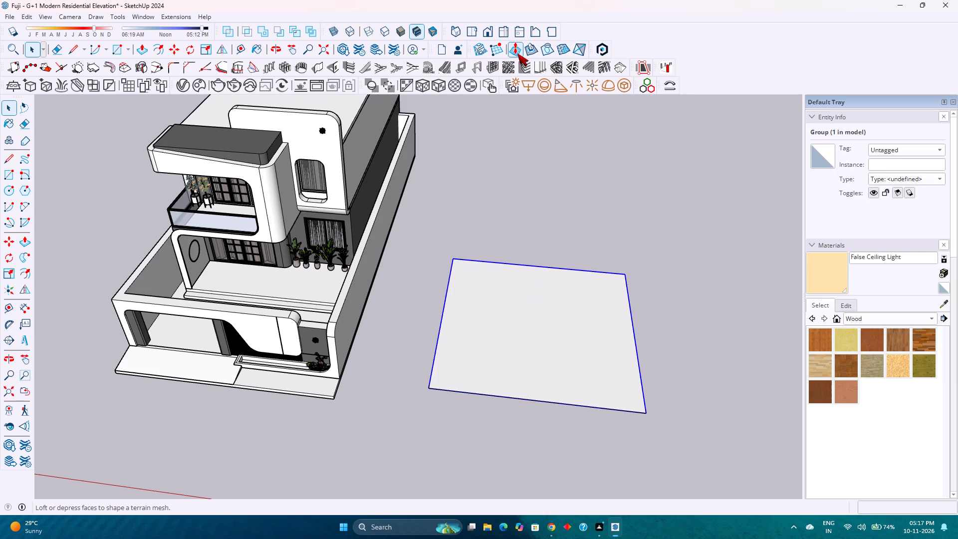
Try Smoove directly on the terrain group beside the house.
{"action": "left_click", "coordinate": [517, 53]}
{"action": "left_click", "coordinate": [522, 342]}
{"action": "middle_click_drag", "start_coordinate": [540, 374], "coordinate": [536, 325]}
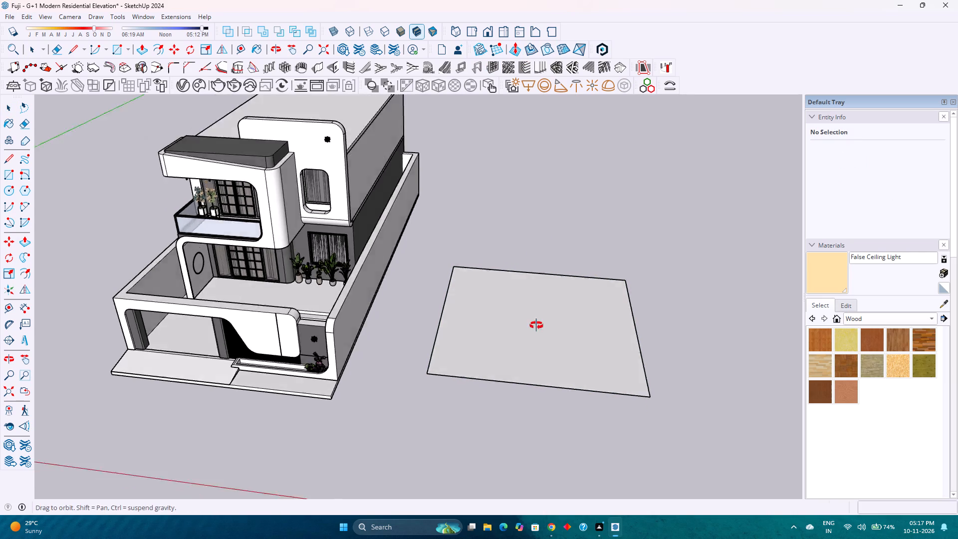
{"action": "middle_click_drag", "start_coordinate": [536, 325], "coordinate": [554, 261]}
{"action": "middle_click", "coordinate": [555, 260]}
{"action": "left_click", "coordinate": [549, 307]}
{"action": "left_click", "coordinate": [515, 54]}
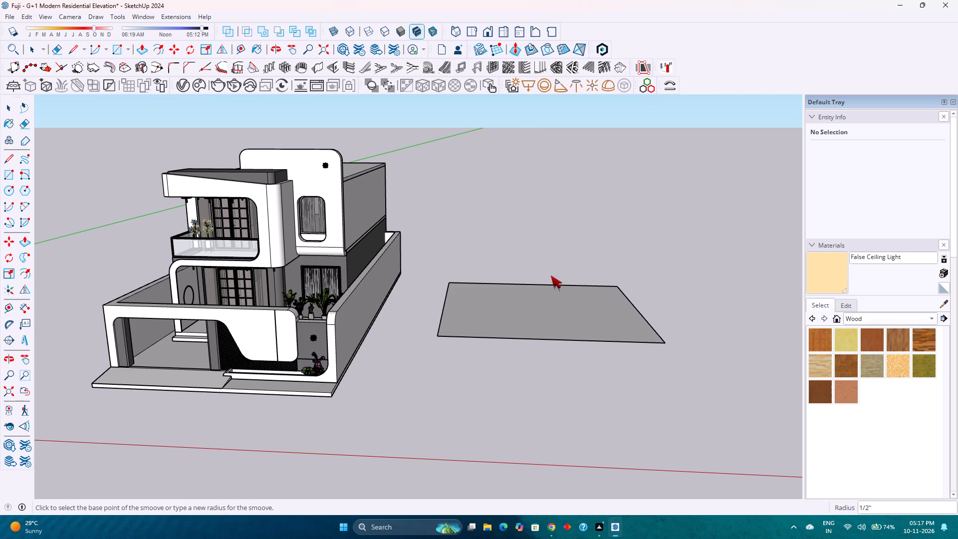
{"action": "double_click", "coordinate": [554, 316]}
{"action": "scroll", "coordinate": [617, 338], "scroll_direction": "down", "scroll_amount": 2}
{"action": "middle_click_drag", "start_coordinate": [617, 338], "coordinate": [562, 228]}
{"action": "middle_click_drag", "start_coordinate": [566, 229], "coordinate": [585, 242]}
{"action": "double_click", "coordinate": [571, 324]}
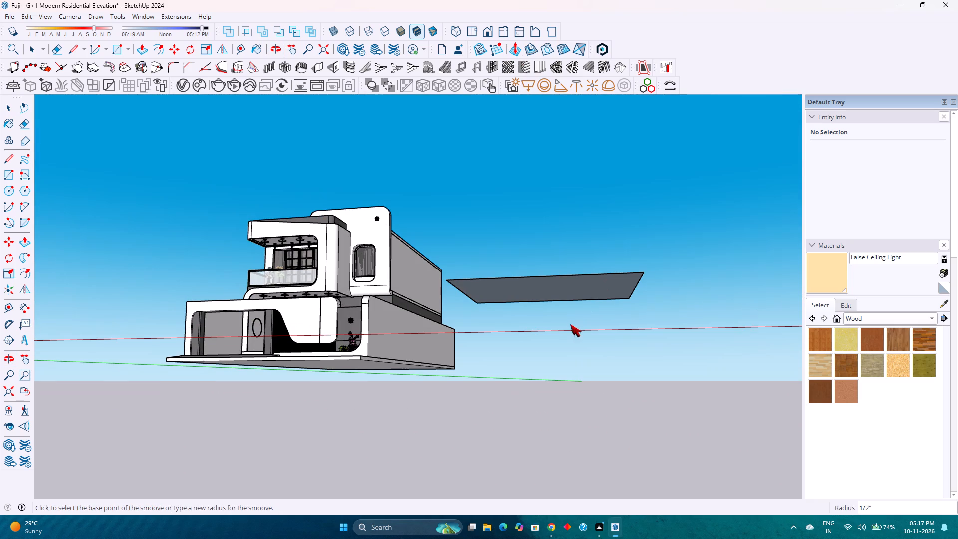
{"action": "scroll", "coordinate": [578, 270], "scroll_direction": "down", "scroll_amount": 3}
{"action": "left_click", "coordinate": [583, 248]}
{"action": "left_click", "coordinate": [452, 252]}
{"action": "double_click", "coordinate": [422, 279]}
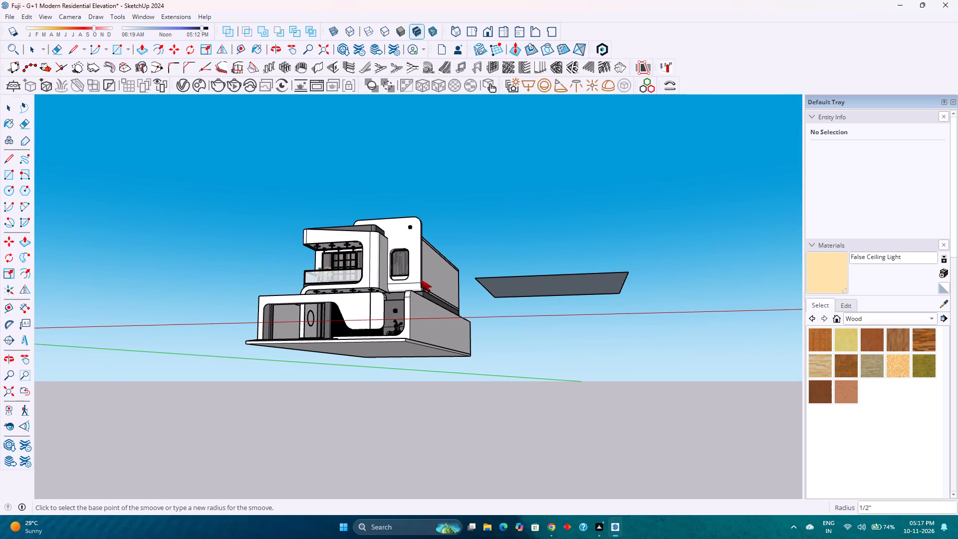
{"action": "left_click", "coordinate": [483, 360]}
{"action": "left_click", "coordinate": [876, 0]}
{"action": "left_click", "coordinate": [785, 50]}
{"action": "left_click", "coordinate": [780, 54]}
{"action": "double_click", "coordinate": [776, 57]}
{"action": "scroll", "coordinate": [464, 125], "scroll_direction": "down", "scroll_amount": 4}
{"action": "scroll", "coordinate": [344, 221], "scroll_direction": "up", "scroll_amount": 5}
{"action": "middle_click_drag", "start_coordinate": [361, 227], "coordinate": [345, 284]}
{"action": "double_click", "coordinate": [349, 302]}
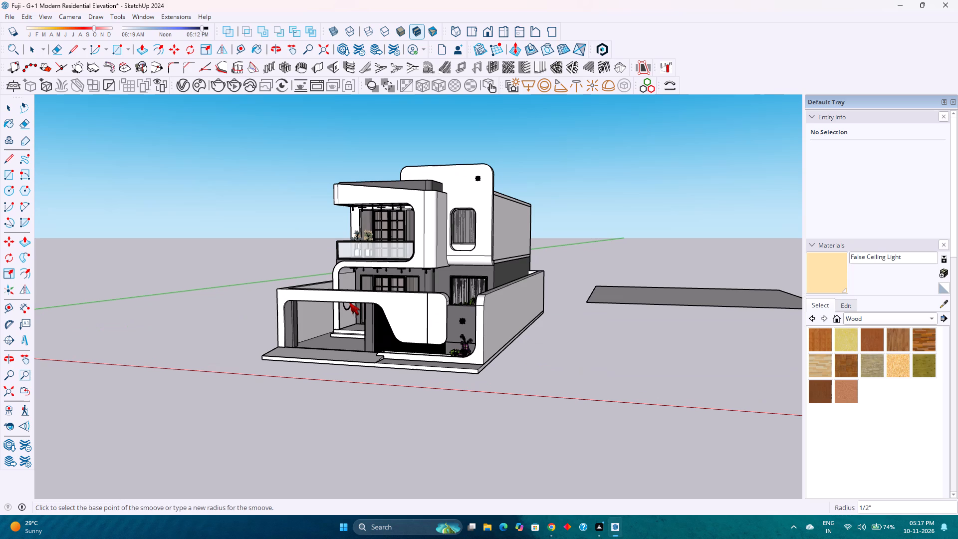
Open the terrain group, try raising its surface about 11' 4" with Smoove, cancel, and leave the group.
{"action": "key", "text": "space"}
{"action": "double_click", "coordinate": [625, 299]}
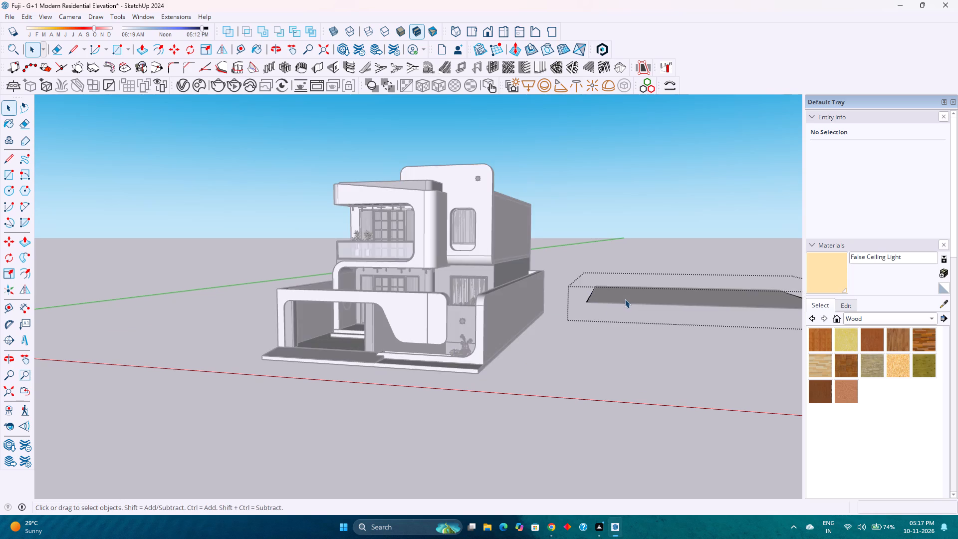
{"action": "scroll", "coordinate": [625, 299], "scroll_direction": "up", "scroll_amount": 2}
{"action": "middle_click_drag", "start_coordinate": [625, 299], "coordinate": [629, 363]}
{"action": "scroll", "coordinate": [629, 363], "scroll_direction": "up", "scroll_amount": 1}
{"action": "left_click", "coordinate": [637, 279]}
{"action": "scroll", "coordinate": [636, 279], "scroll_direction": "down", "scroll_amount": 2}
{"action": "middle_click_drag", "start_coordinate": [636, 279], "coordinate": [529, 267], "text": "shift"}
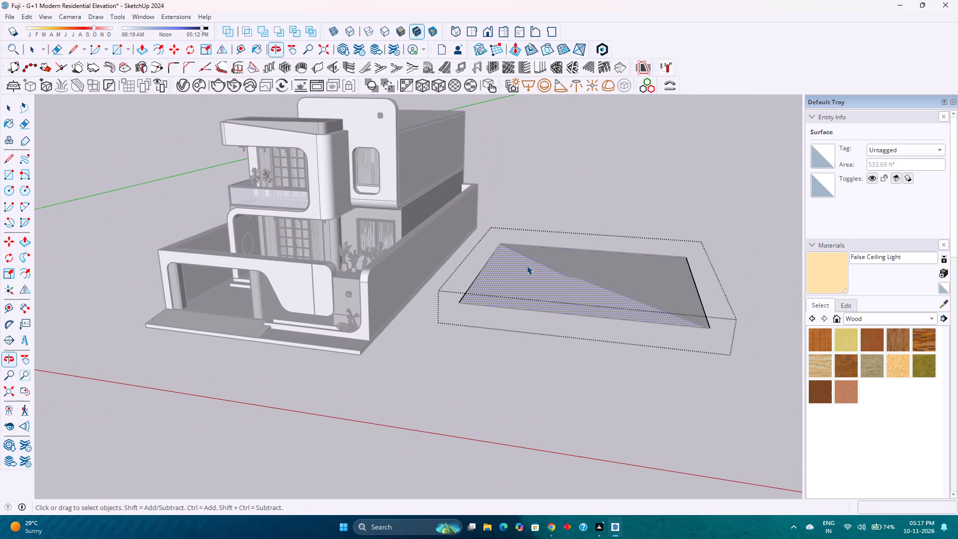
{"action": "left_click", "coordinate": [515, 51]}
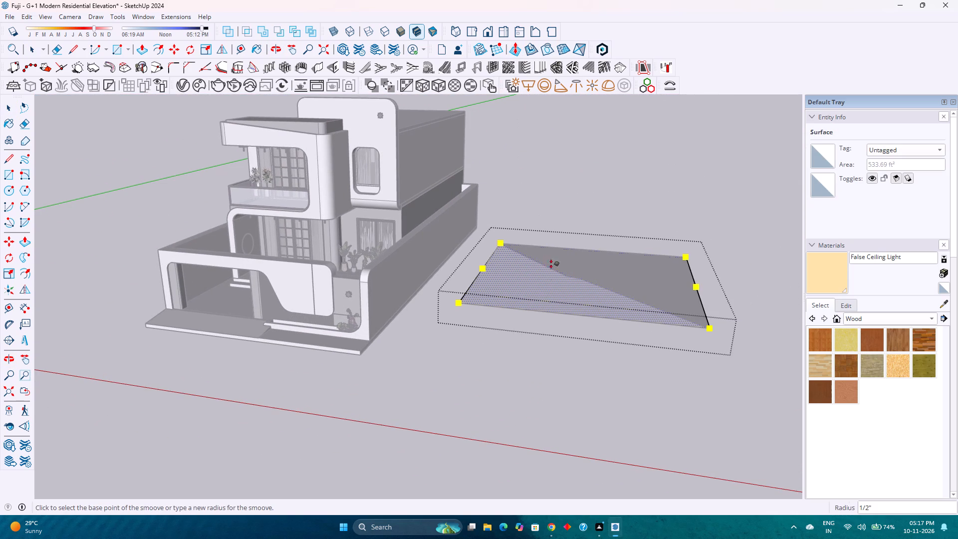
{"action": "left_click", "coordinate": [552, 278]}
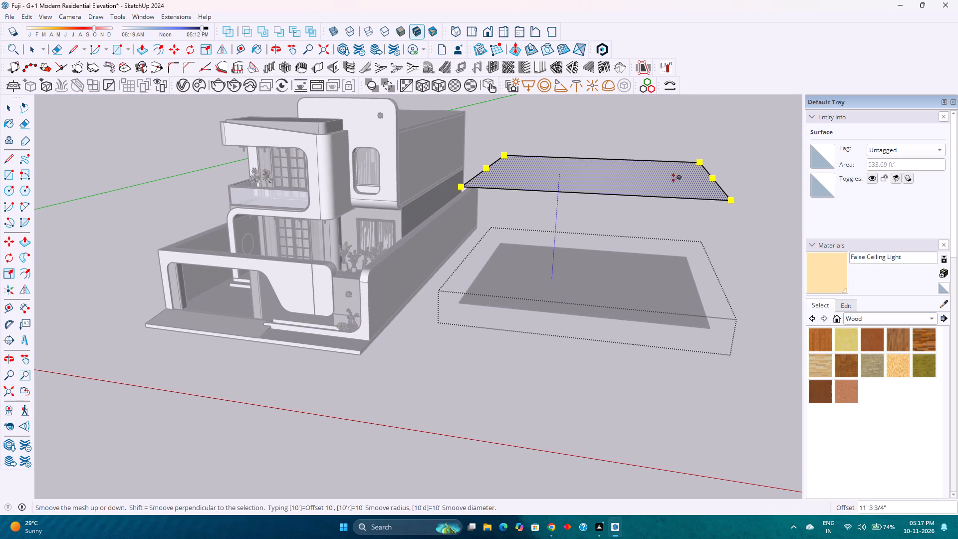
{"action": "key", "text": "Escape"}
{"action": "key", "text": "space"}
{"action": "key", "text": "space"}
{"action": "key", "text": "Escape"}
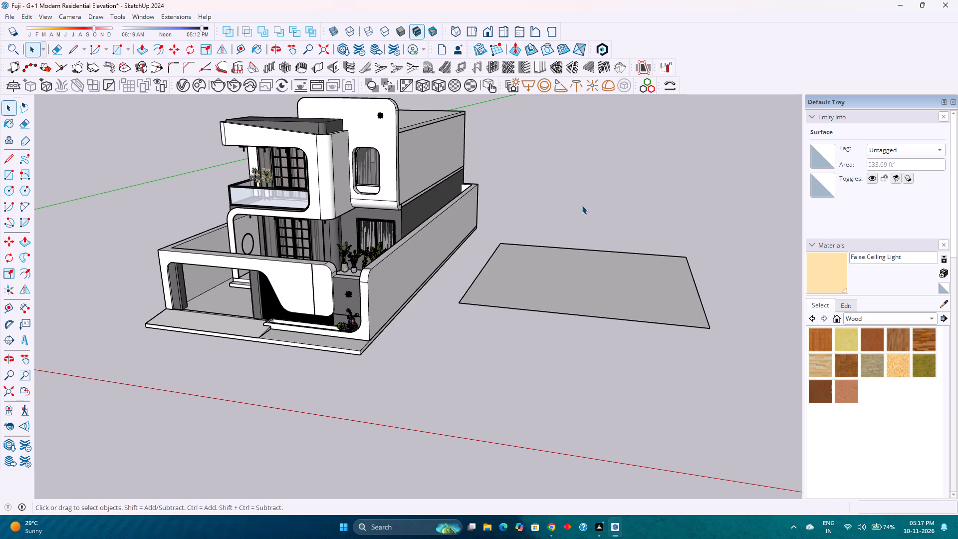
Undo the terrain experiments, then redo once to restore the original ground rectangle beside the house.
{"action": "key", "text": "ctrl+z"}
{"action": "key", "text": "ctrl+z"}
{"action": "key", "text": "ctrl+z"}
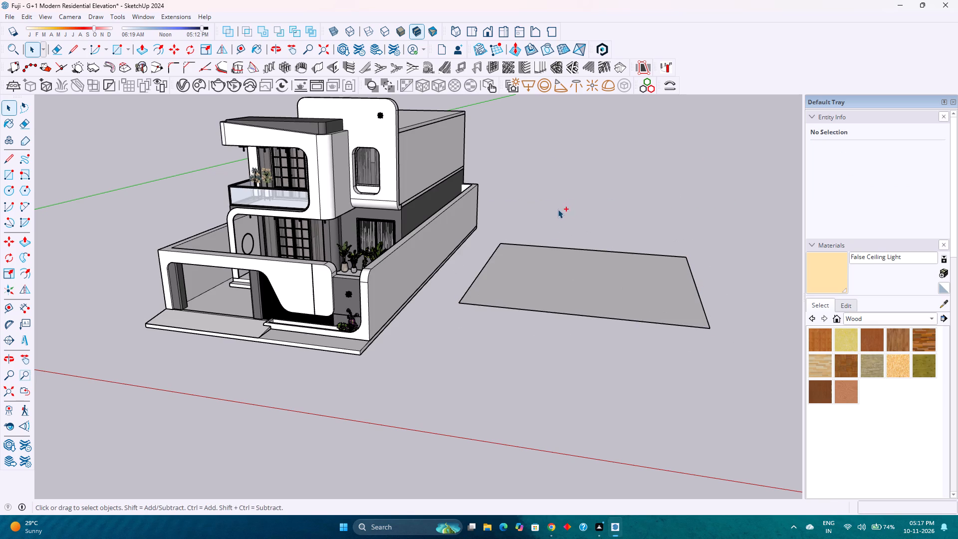
{"action": "key", "text": "ctrl+z"}
{"action": "key", "text": "ctrl+z"}
{"action": "key", "text": "ctrl+z"}
{"action": "key", "text": "ctrl+z"}
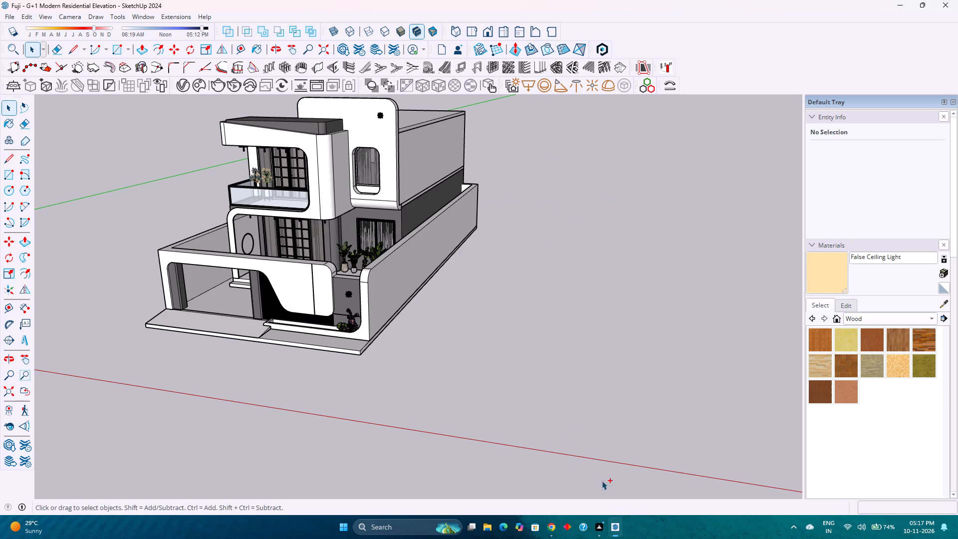
{"action": "key", "text": "ctrl+y"}
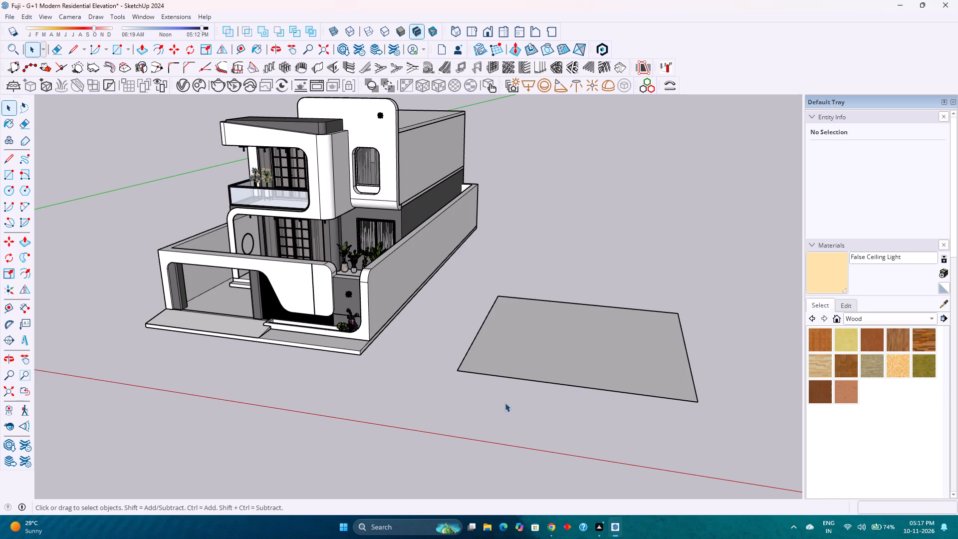
{"action": "key", "text": "space"}
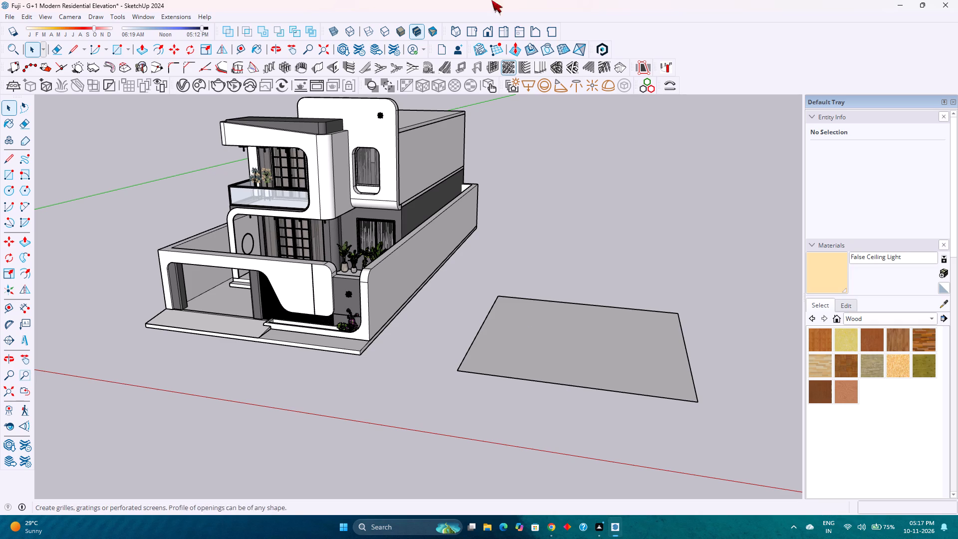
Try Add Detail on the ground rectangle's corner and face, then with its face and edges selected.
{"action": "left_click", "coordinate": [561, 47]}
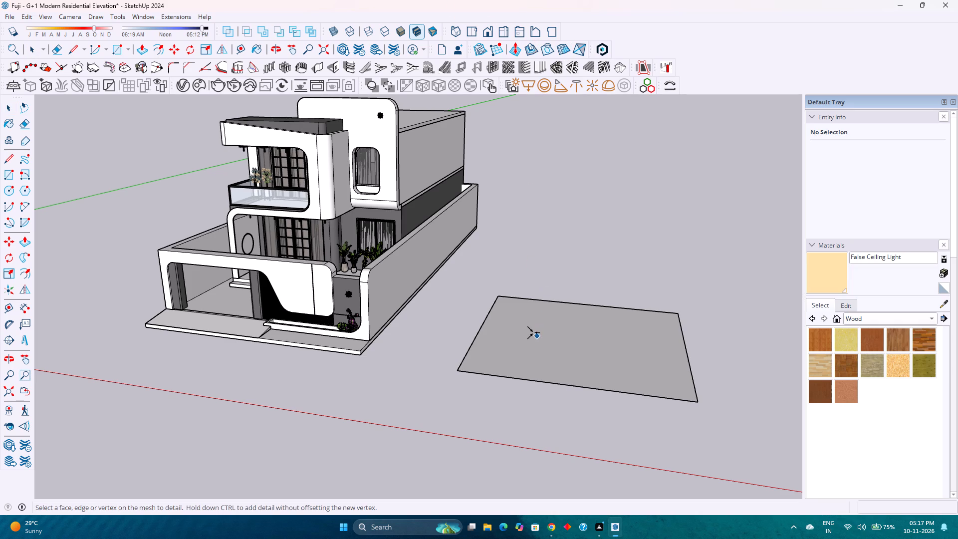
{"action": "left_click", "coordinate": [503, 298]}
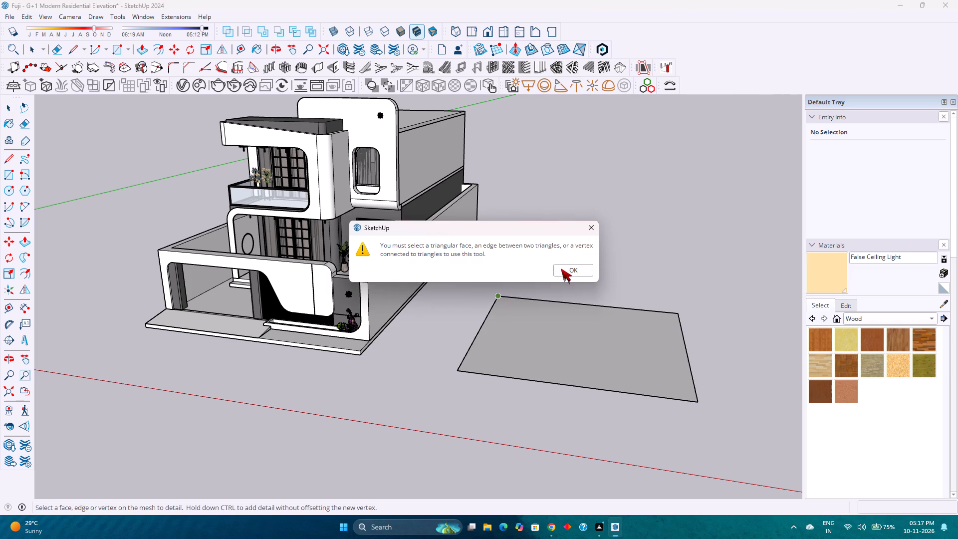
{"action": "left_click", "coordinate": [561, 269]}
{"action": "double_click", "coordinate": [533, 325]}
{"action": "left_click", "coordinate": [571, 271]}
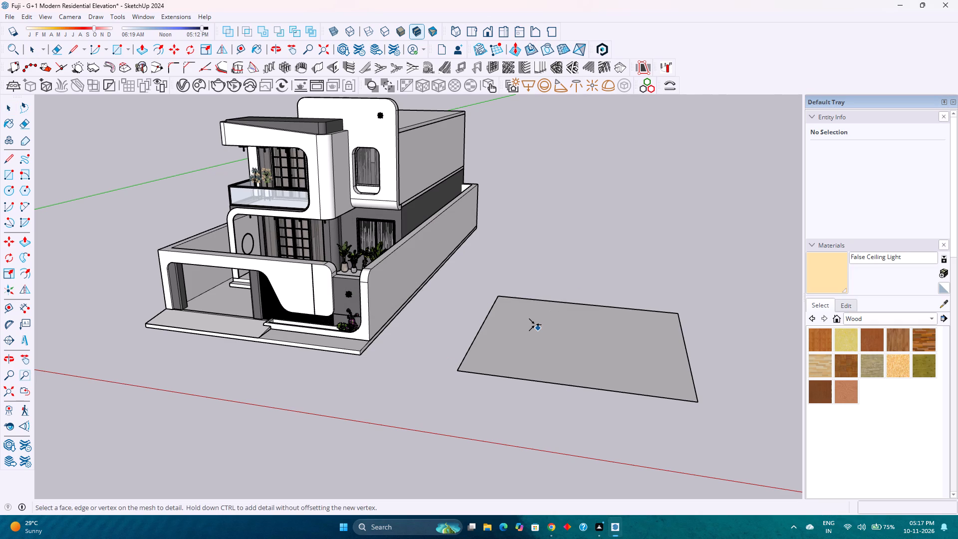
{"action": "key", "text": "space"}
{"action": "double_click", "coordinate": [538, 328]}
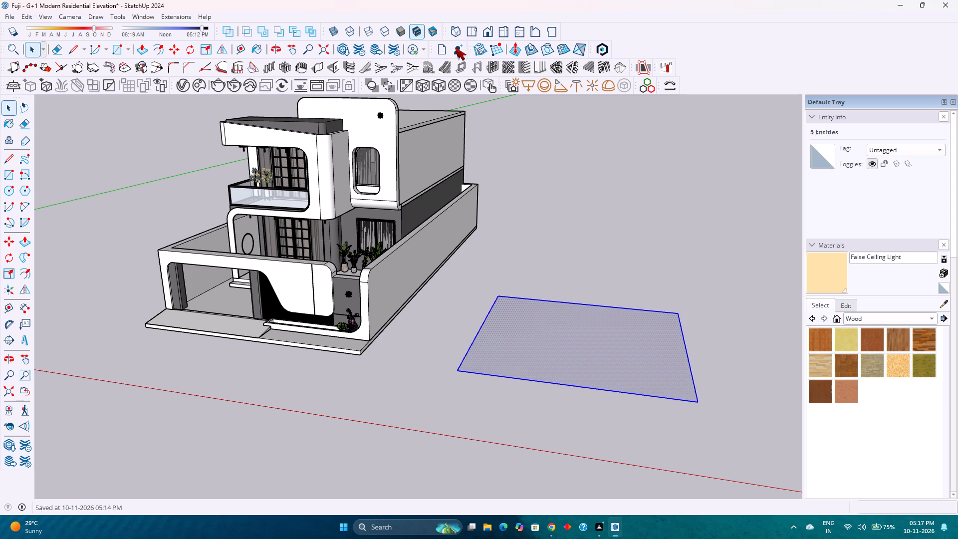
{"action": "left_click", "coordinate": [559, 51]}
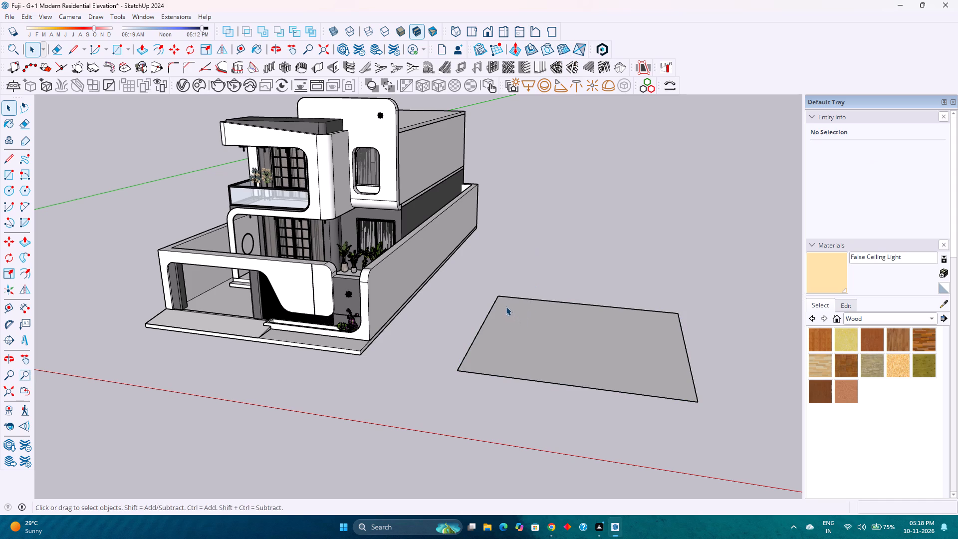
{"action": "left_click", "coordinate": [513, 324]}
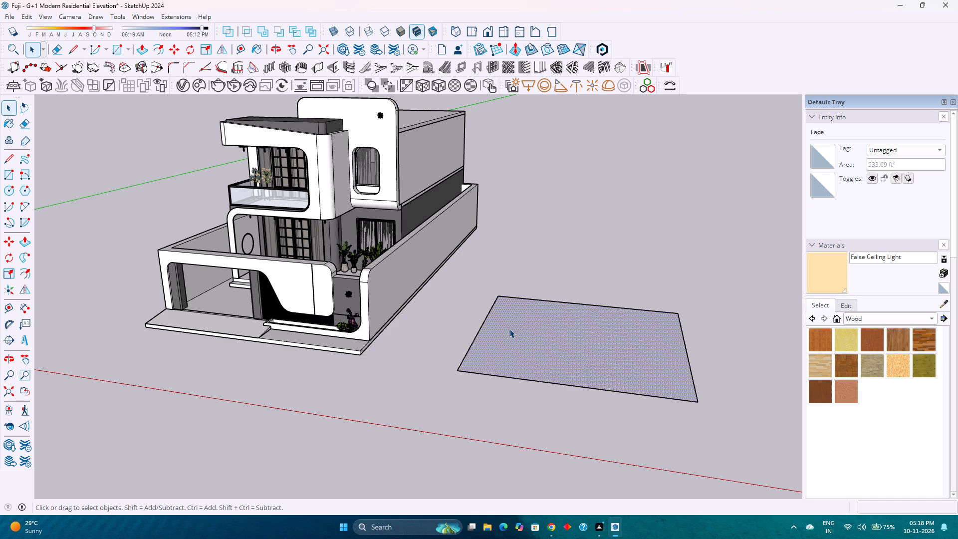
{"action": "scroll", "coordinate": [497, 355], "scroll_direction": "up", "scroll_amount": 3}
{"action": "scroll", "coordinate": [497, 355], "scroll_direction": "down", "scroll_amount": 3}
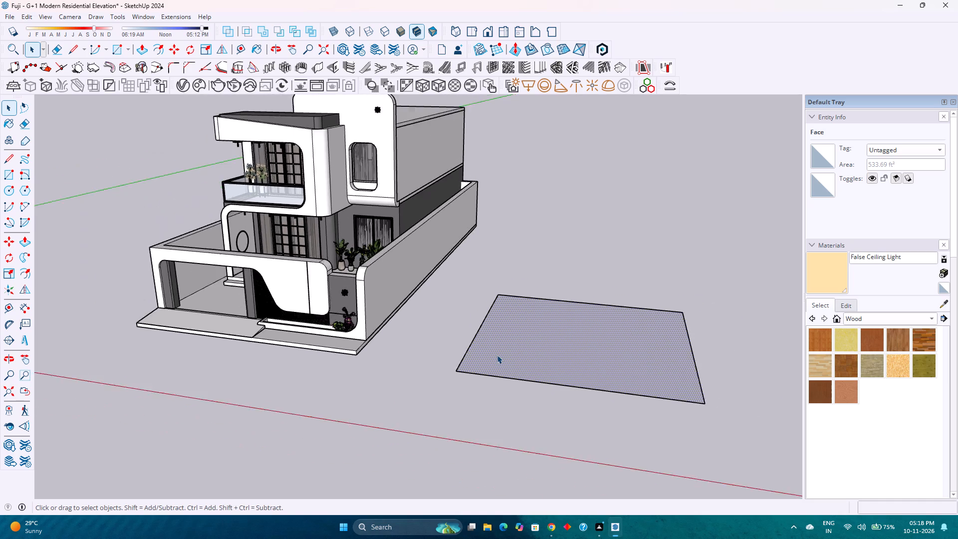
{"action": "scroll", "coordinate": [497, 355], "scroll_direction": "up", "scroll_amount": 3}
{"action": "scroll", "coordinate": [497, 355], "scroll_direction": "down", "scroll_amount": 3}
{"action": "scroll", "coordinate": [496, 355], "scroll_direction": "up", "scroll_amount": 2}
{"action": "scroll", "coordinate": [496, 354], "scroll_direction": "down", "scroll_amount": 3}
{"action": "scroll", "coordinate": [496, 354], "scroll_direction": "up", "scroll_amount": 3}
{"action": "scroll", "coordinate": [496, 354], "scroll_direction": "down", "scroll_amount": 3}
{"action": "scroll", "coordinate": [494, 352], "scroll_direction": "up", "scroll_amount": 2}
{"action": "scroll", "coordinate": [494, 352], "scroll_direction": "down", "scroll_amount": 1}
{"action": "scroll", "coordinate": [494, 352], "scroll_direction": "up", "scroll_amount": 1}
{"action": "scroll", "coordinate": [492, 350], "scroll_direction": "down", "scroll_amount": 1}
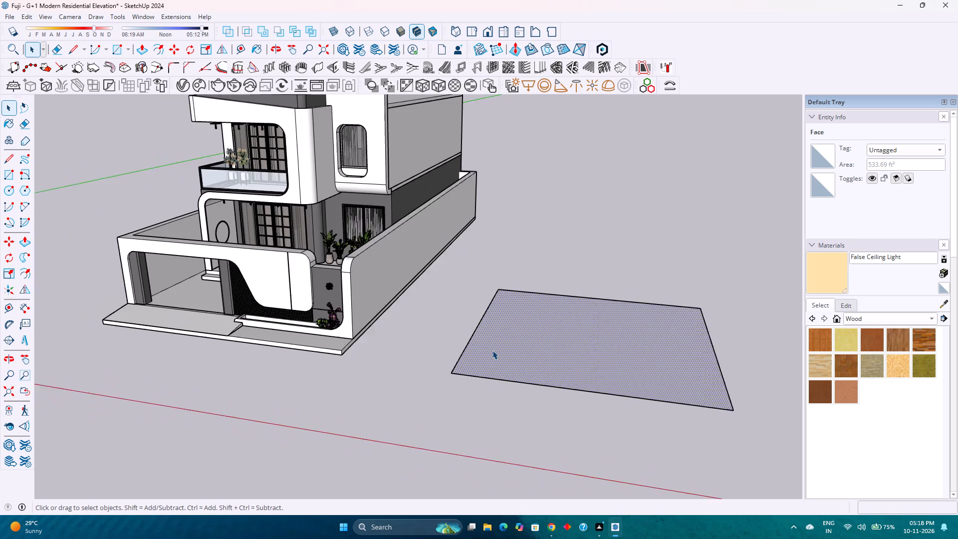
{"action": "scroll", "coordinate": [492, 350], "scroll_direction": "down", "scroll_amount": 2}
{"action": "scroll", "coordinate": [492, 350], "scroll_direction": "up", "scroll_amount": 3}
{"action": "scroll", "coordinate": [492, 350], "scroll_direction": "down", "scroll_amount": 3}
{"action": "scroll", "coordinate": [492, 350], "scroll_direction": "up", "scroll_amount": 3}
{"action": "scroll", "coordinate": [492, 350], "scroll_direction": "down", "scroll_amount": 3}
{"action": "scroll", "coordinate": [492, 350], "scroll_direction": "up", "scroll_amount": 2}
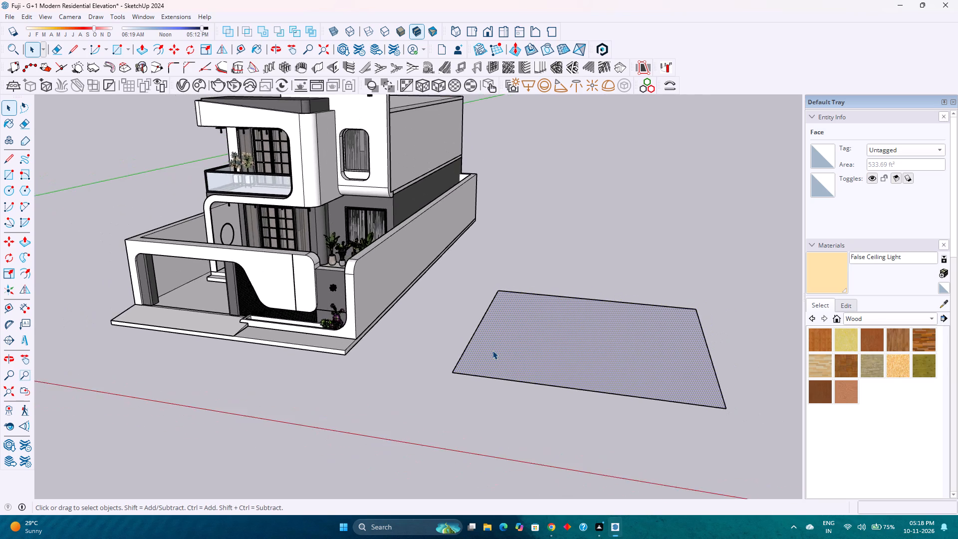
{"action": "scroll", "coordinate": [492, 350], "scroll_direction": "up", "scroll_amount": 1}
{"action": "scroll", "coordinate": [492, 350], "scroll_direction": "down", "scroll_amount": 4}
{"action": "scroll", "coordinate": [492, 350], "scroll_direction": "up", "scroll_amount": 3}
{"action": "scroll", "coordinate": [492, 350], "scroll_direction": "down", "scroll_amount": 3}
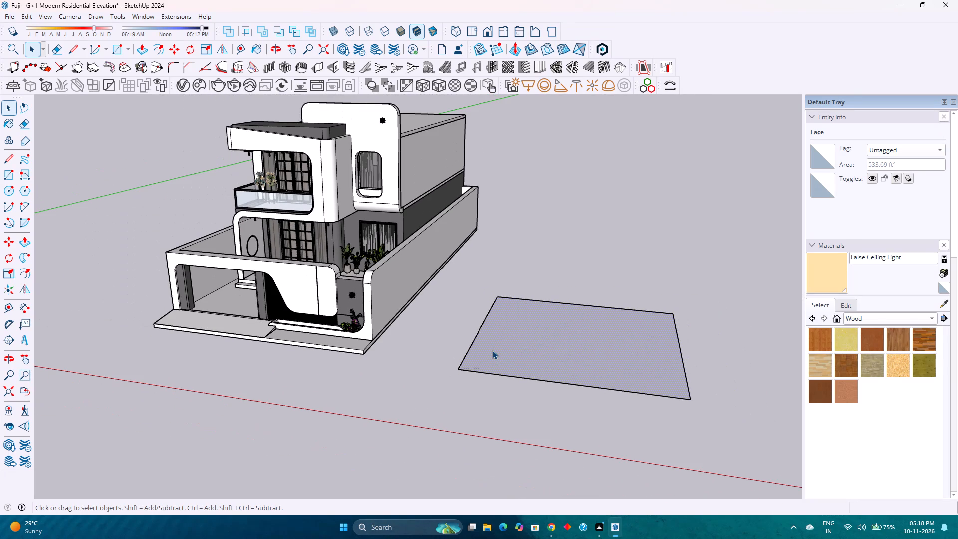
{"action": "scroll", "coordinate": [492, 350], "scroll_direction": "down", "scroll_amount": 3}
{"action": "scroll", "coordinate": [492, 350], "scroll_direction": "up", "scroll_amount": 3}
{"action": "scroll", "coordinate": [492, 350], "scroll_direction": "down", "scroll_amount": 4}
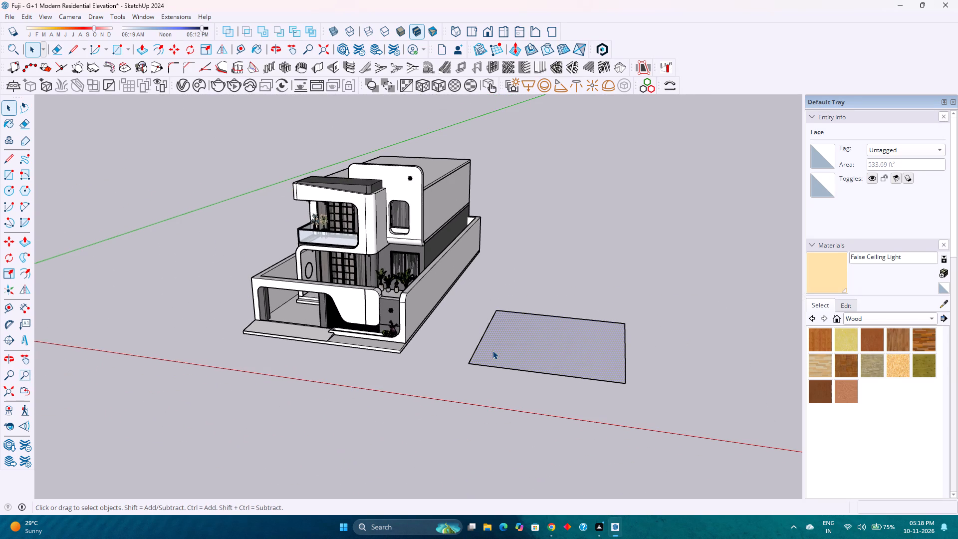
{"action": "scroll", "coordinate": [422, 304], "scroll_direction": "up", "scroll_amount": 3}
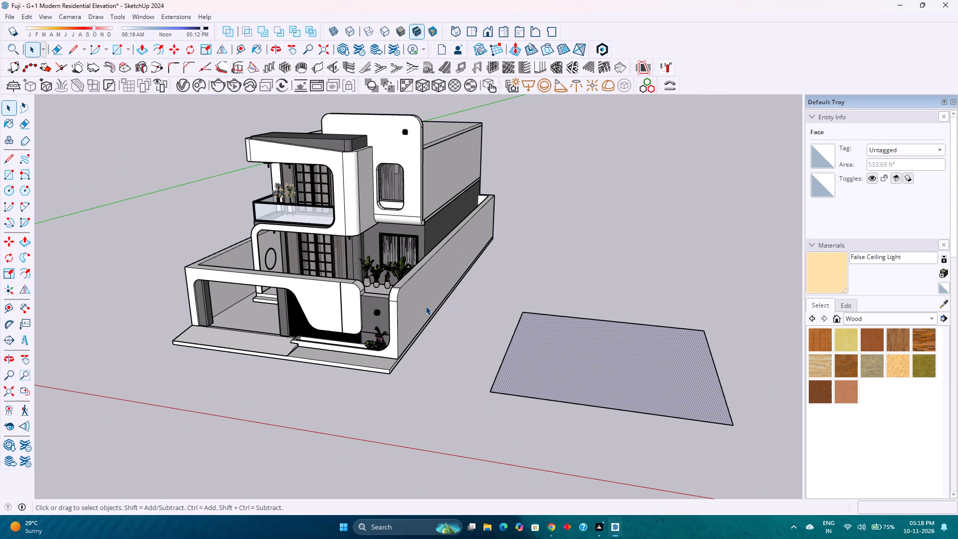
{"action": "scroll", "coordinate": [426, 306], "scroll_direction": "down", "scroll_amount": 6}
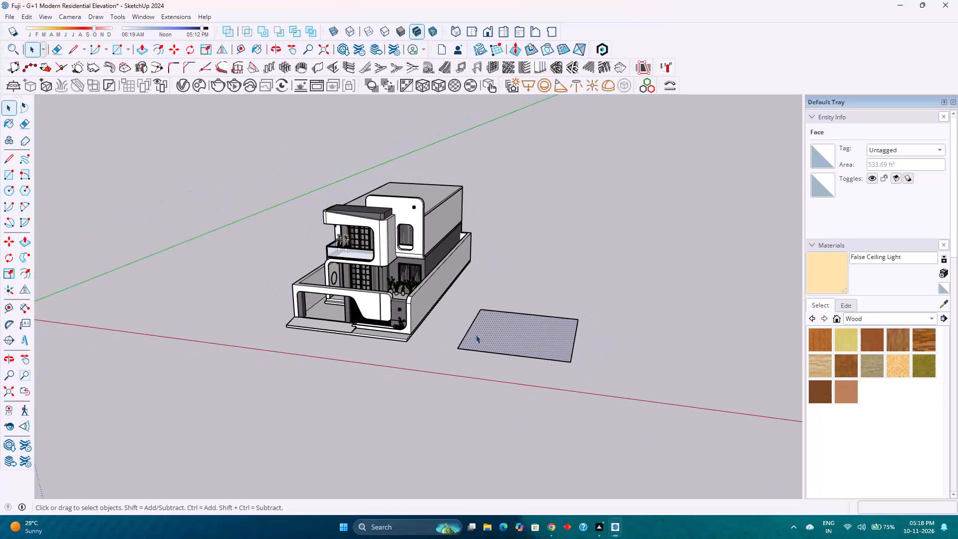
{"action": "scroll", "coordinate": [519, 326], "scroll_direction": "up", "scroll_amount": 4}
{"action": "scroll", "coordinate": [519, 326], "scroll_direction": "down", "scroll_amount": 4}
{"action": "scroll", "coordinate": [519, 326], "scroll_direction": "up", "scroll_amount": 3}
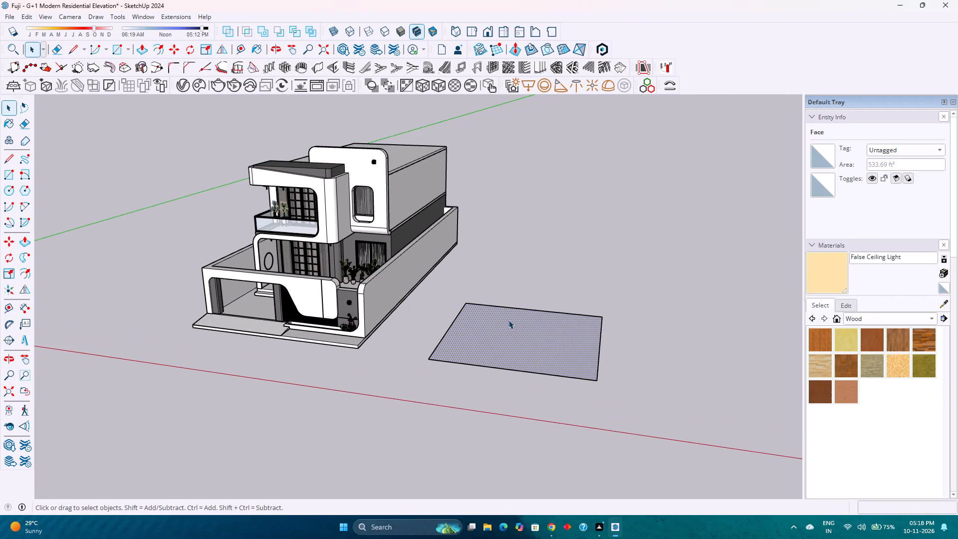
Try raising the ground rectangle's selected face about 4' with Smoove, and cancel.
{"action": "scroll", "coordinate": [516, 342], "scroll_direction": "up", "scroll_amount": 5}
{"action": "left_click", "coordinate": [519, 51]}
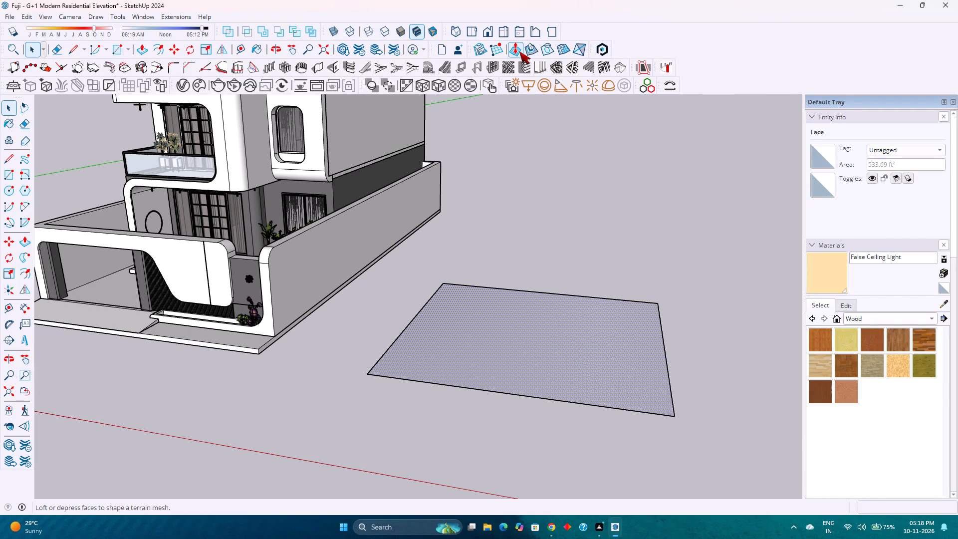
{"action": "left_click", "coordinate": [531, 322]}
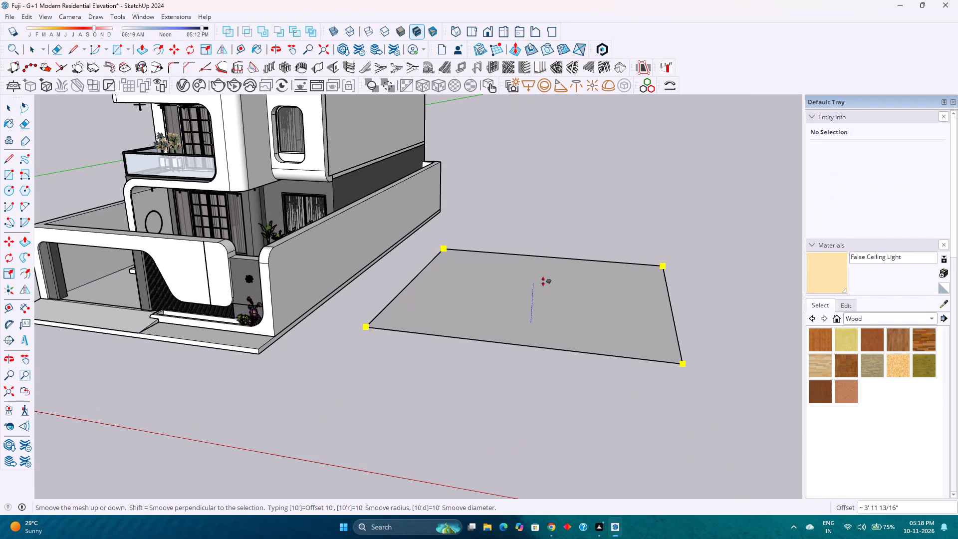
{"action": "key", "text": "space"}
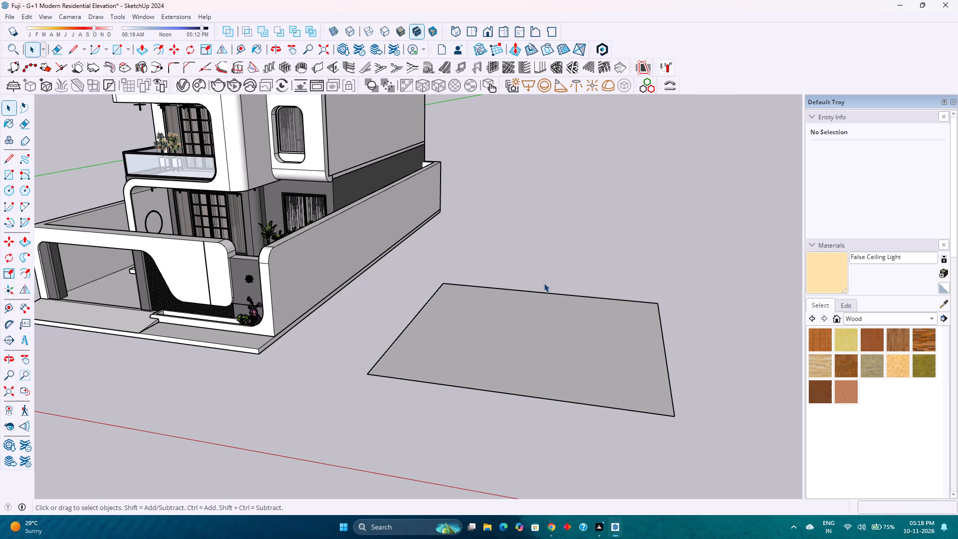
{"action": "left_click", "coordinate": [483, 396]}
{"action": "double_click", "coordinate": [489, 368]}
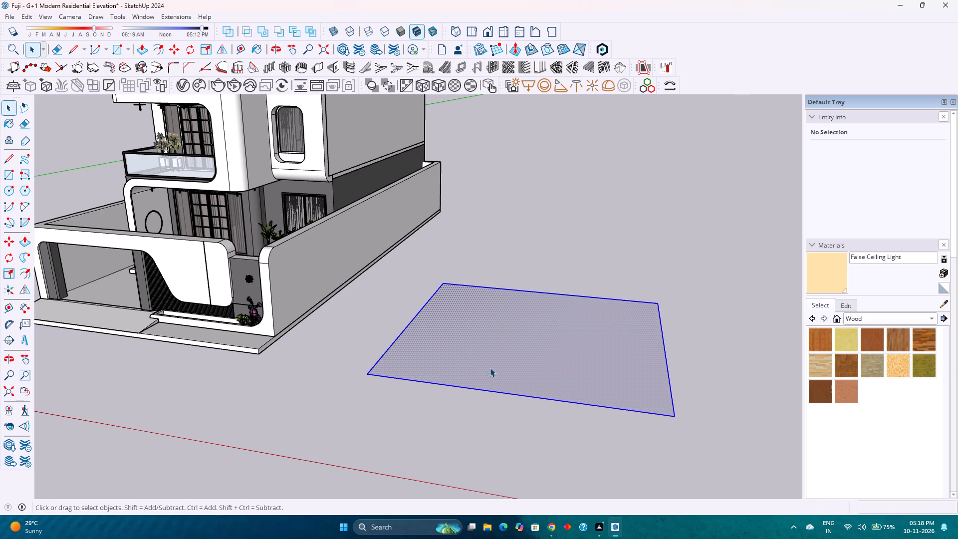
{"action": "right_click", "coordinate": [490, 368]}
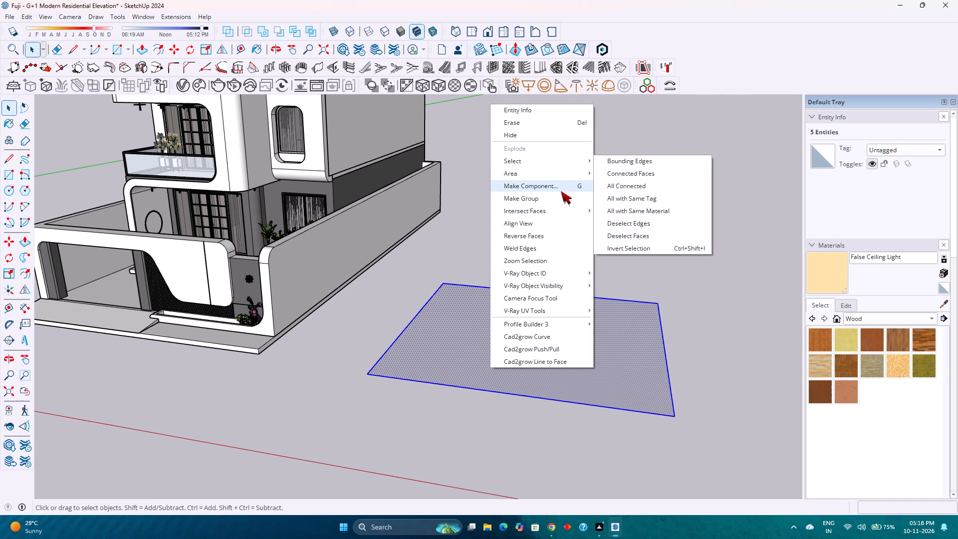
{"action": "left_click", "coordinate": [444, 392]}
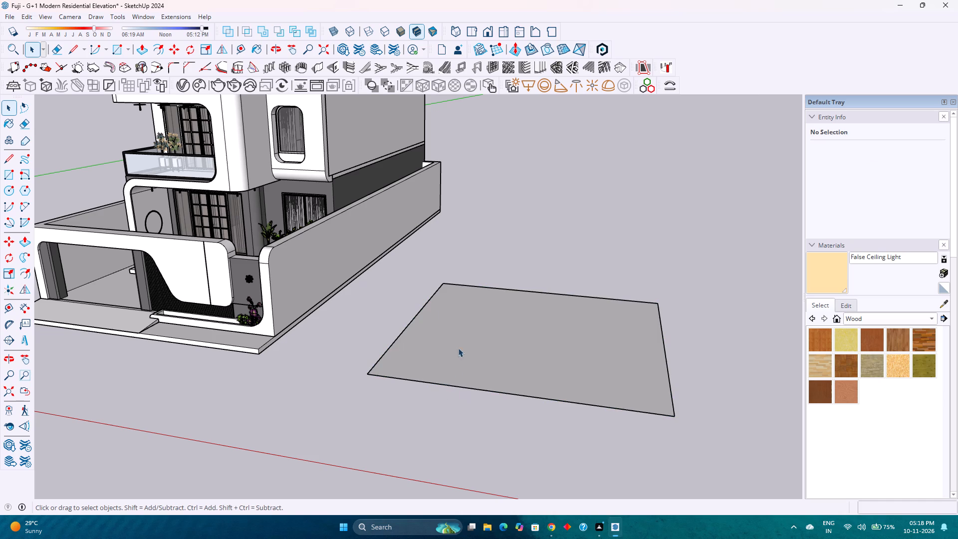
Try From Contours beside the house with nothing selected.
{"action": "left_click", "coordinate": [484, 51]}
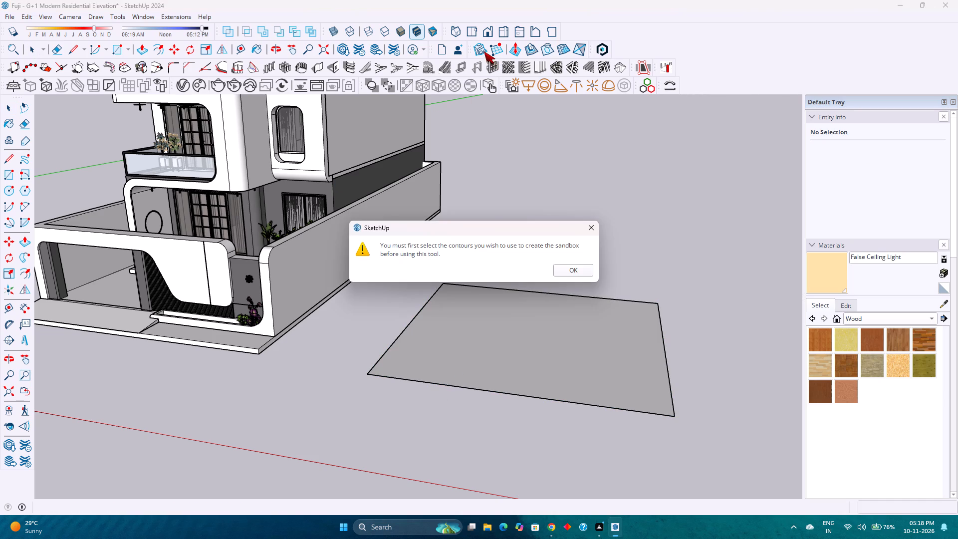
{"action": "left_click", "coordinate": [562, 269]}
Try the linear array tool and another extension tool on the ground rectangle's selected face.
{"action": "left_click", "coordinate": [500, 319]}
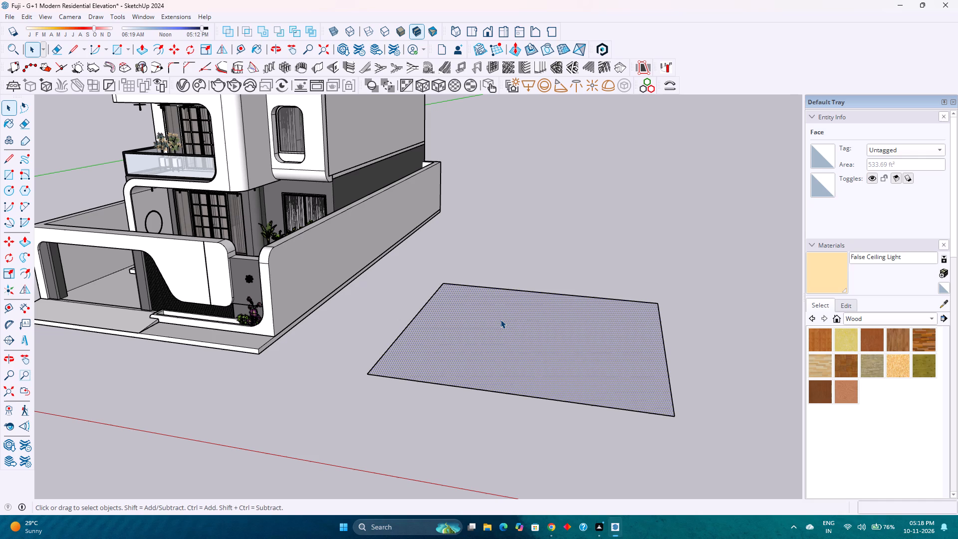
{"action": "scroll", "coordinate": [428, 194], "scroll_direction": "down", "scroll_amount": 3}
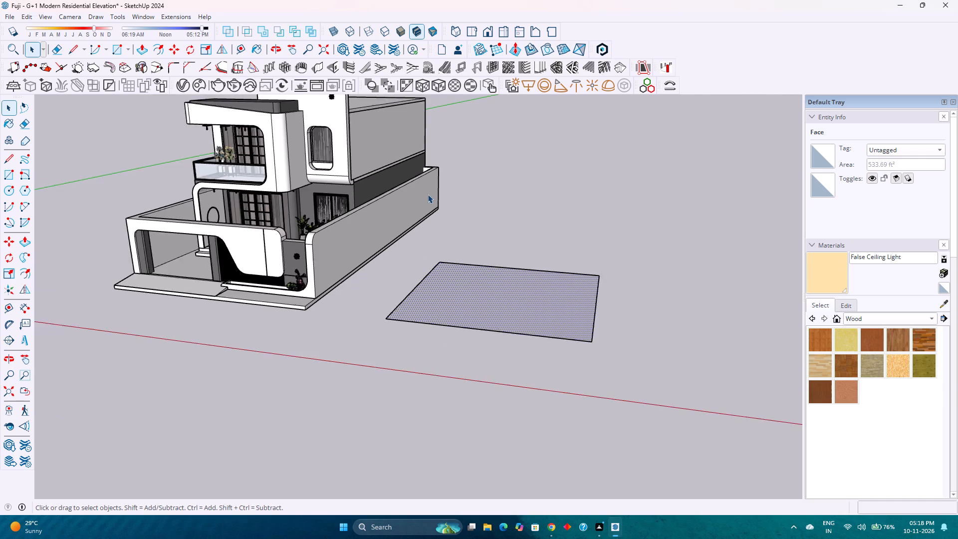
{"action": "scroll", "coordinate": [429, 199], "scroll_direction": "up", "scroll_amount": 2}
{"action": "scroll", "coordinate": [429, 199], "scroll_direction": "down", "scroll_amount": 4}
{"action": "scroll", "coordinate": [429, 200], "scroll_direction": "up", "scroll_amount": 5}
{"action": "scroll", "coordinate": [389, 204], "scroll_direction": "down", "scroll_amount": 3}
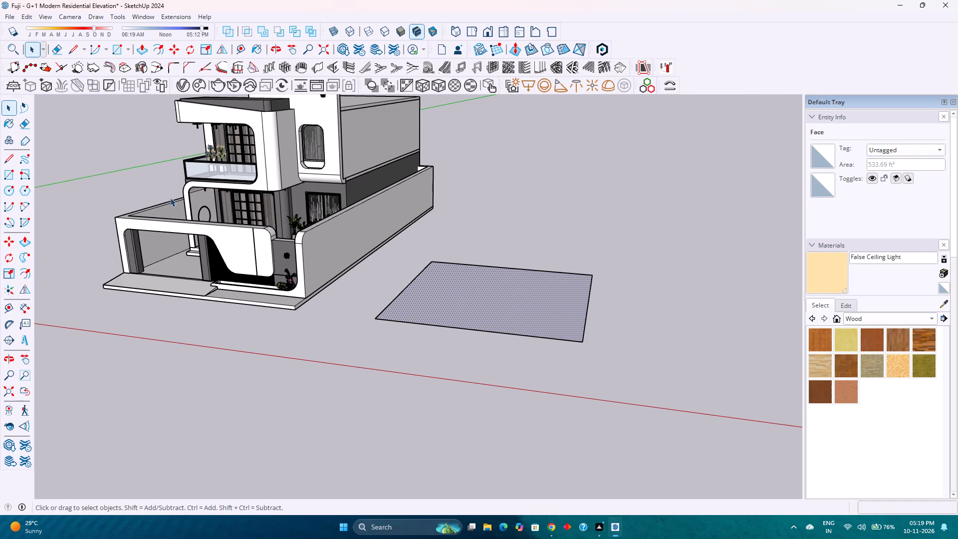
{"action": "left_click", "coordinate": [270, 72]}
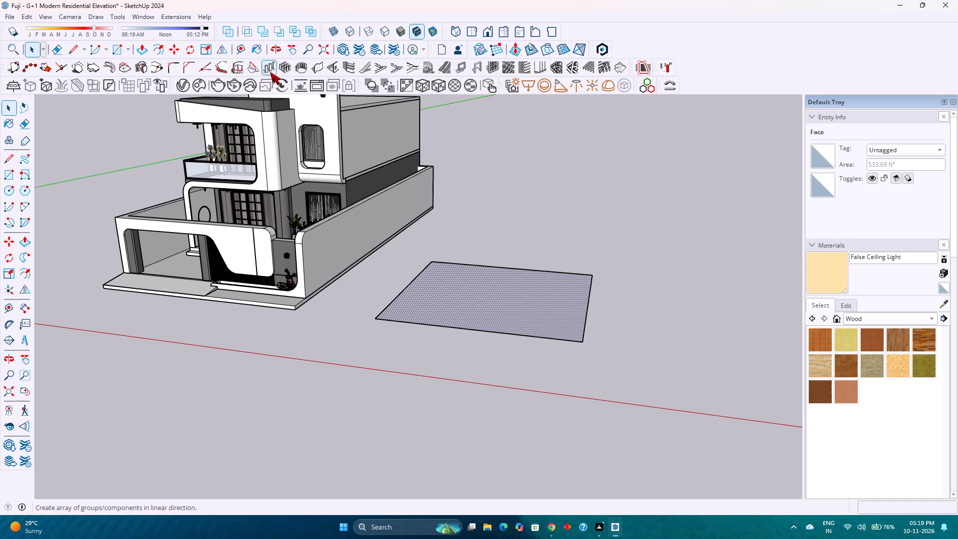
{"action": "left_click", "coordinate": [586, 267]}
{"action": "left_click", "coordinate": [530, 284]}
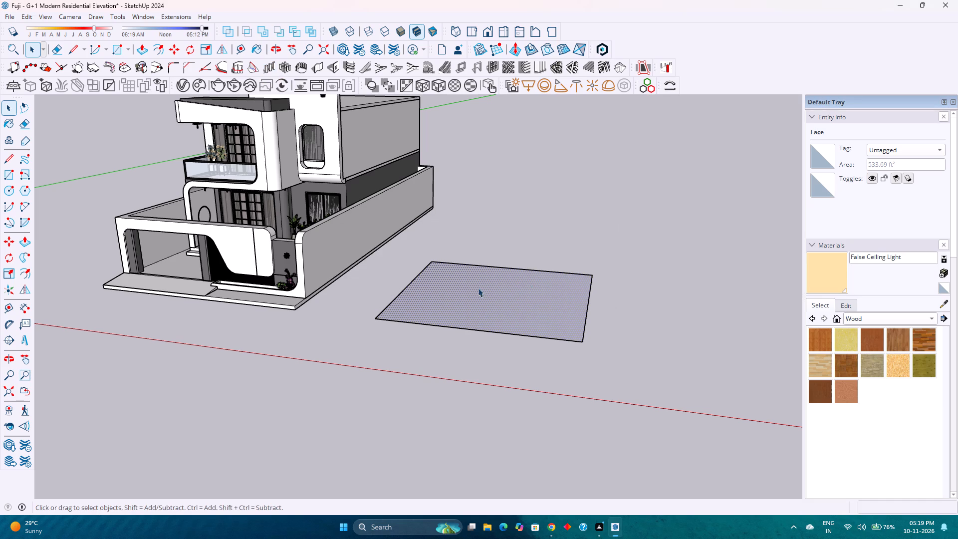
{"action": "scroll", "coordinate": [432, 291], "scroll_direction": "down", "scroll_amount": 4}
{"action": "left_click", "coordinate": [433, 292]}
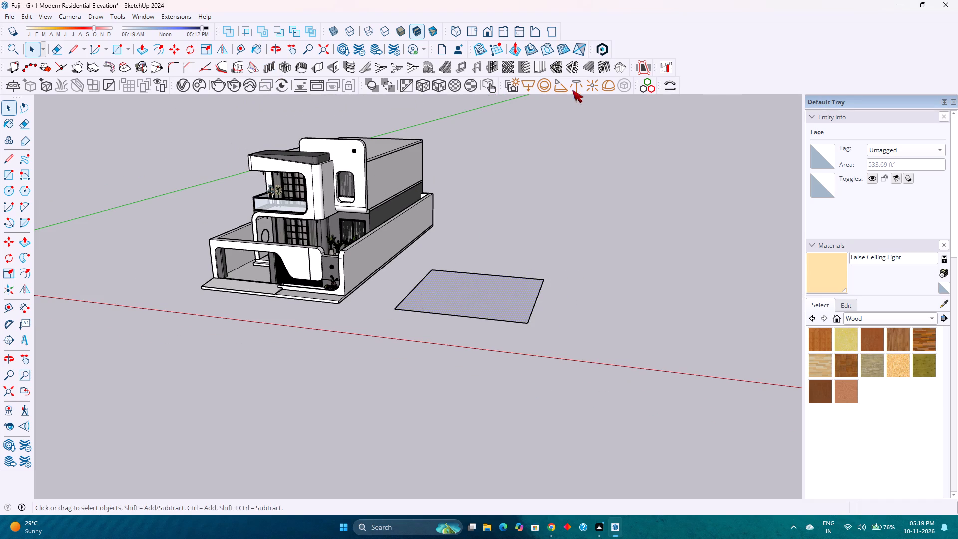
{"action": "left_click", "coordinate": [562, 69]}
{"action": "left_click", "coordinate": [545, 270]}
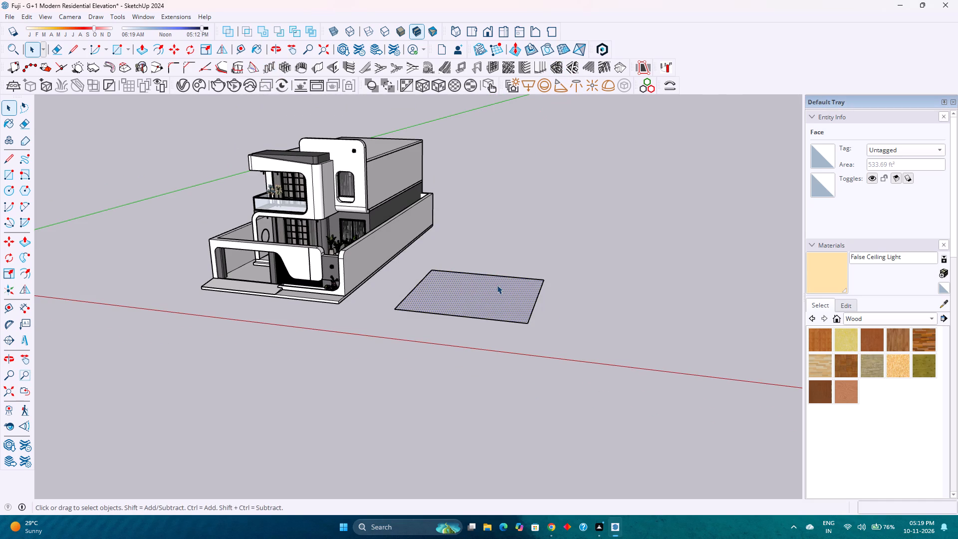
Divide the ground rectangle into six cells with two parallel lines 23' 7 1/8" long and one crossing line about 22' 7" long.
{"action": "left_click", "coordinate": [497, 285]}
{"action": "scroll", "coordinate": [488, 280], "scroll_direction": "up", "scroll_amount": 1}
{"action": "middle_click_drag", "start_coordinate": [488, 281], "coordinate": [499, 389]}
{"action": "middle_click", "coordinate": [499, 389]}
{"action": "scroll", "coordinate": [437, 284], "scroll_direction": "up", "scroll_amount": 3}
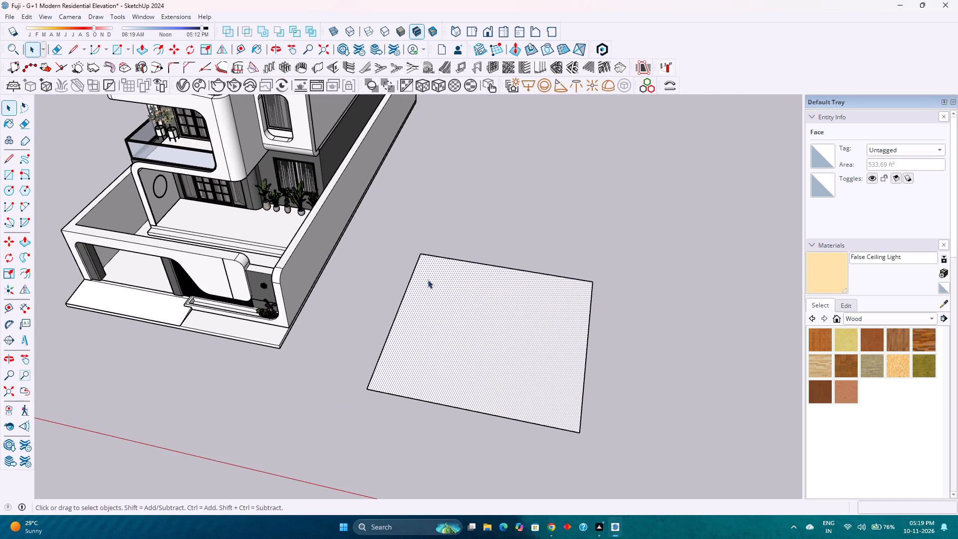
{"action": "left_click", "coordinate": [76, 56]}
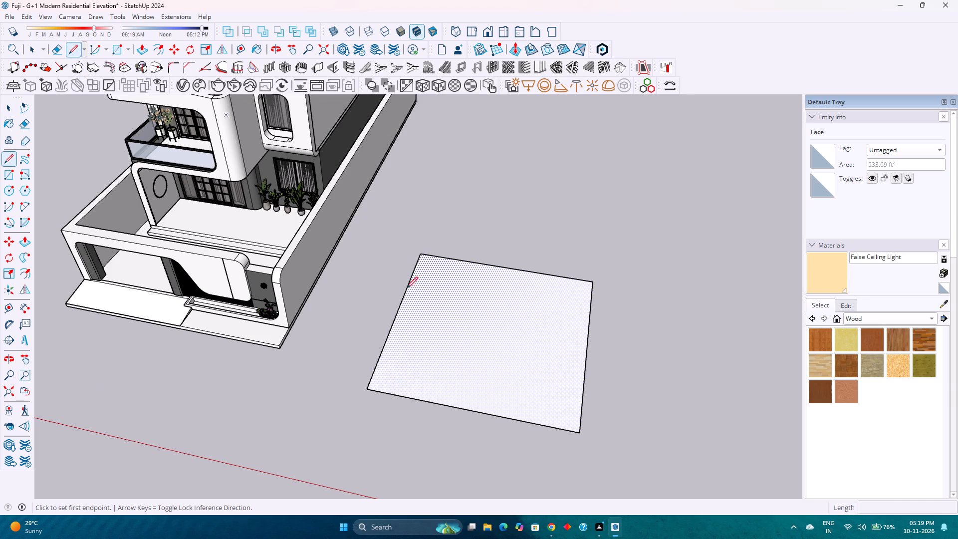
{"action": "left_click", "coordinate": [422, 397]}
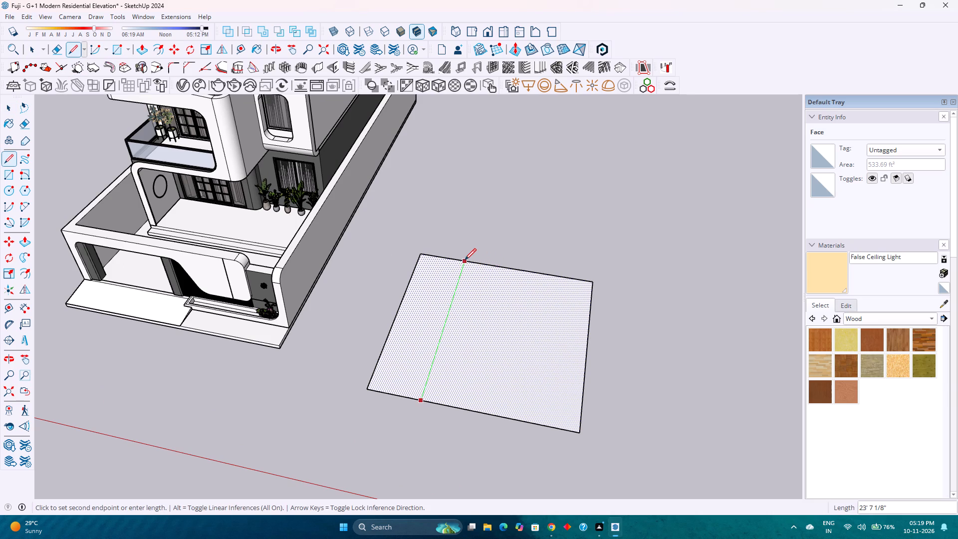
{"action": "left_click", "coordinate": [465, 260]}
{"action": "left_click", "coordinate": [530, 270]}
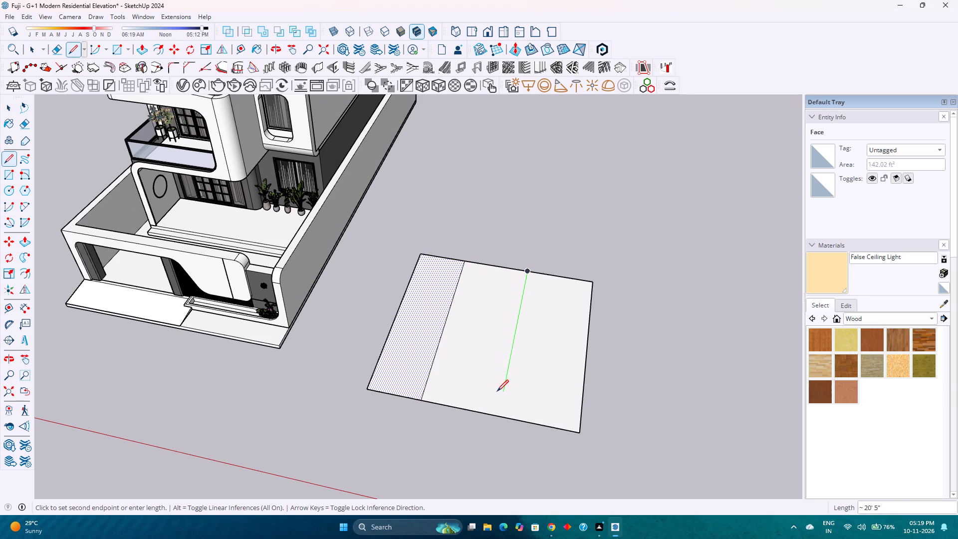
{"action": "left_click", "coordinate": [500, 413]}
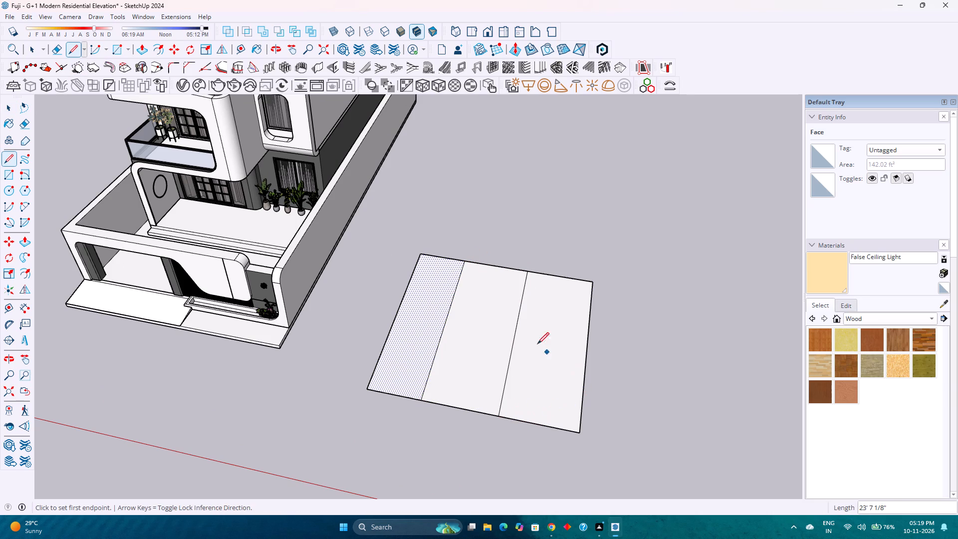
{"action": "left_click", "coordinate": [389, 331]}
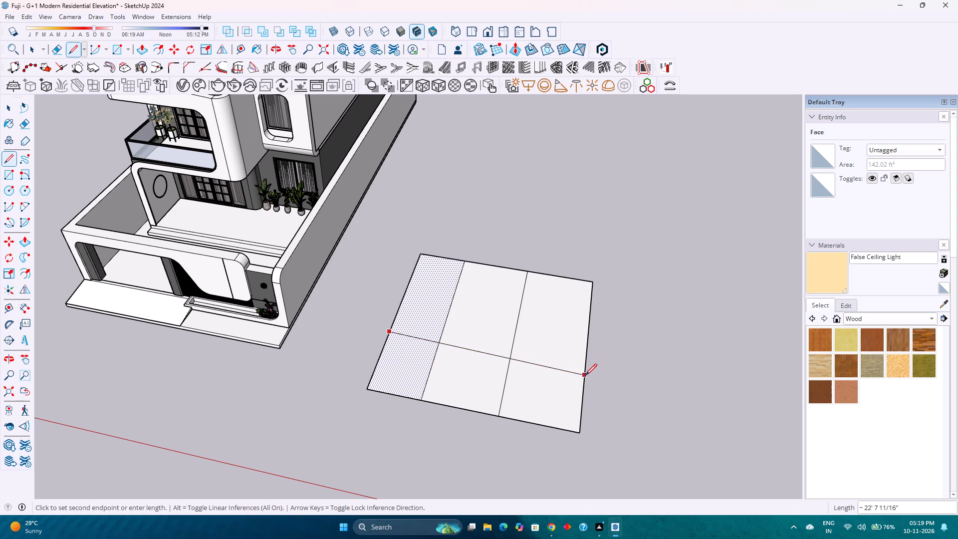
{"action": "left_click", "coordinate": [585, 372]}
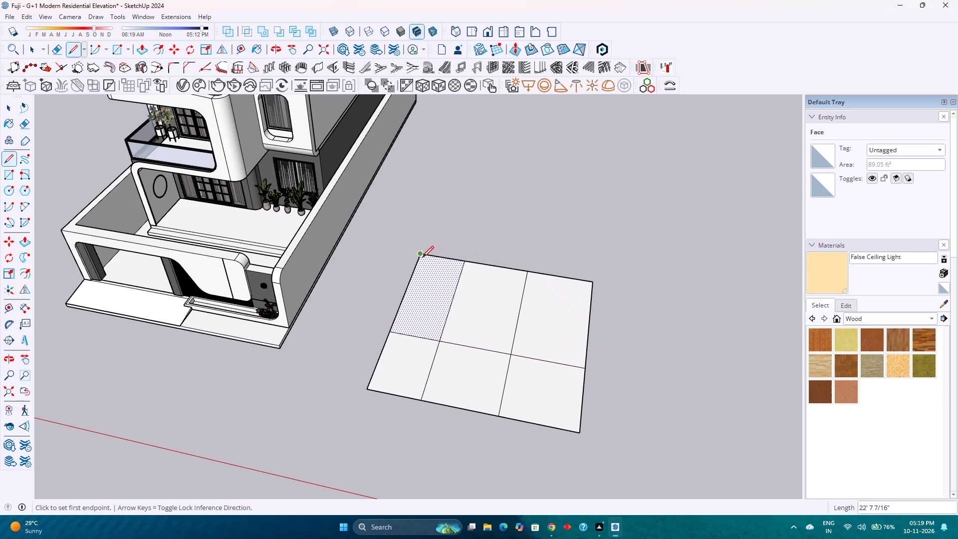
Draw a corner-to-corner diagonal about 32' 8" long and an opposing slanted line about 24' long across the divided ground rectangle.
{"action": "left_click", "coordinate": [422, 258]}
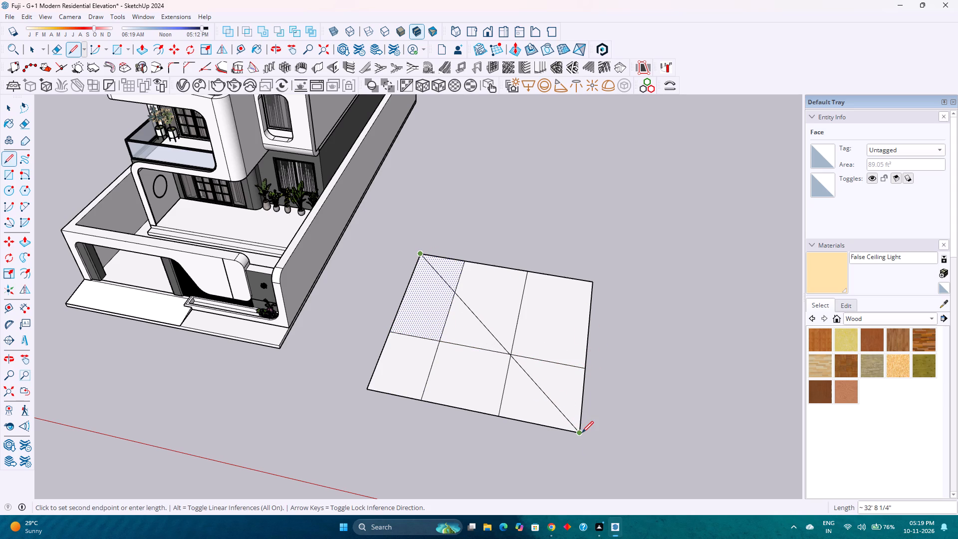
{"action": "left_click", "coordinate": [581, 433]}
{"action": "left_click", "coordinate": [424, 398]}
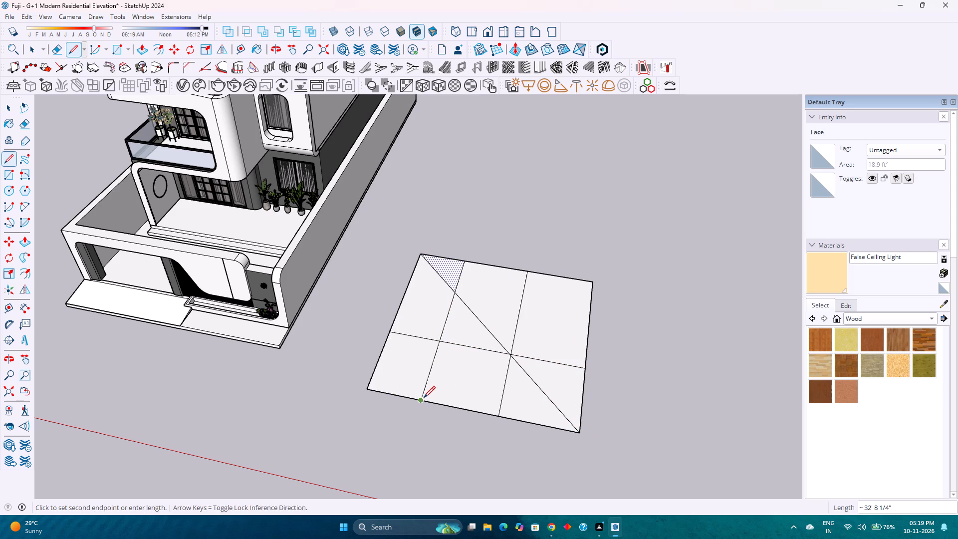
{"action": "left_click", "coordinate": [588, 314]}
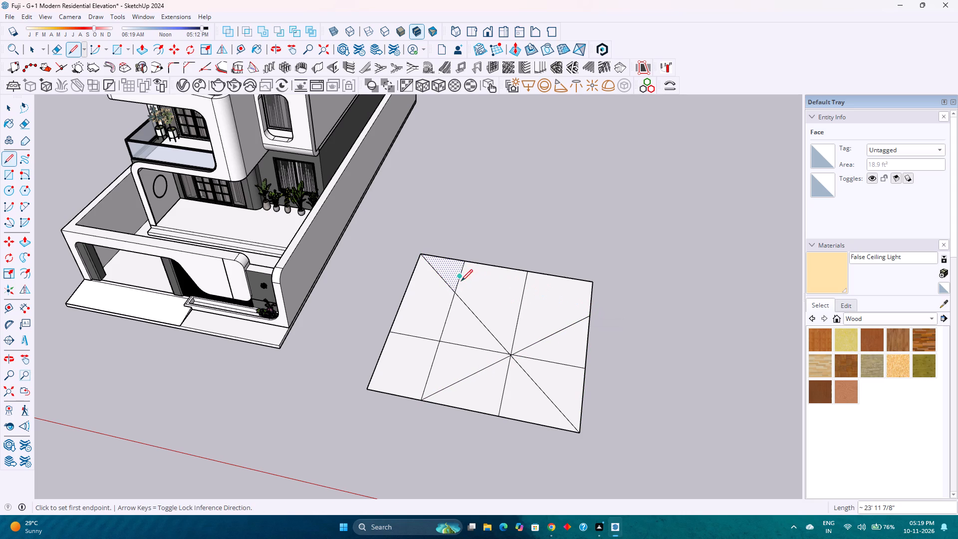
{"action": "key", "text": "space"}
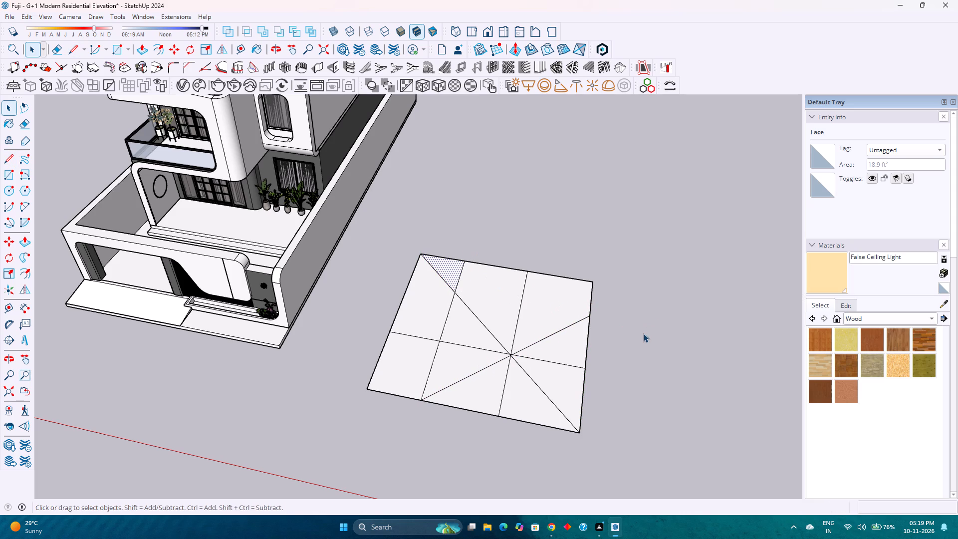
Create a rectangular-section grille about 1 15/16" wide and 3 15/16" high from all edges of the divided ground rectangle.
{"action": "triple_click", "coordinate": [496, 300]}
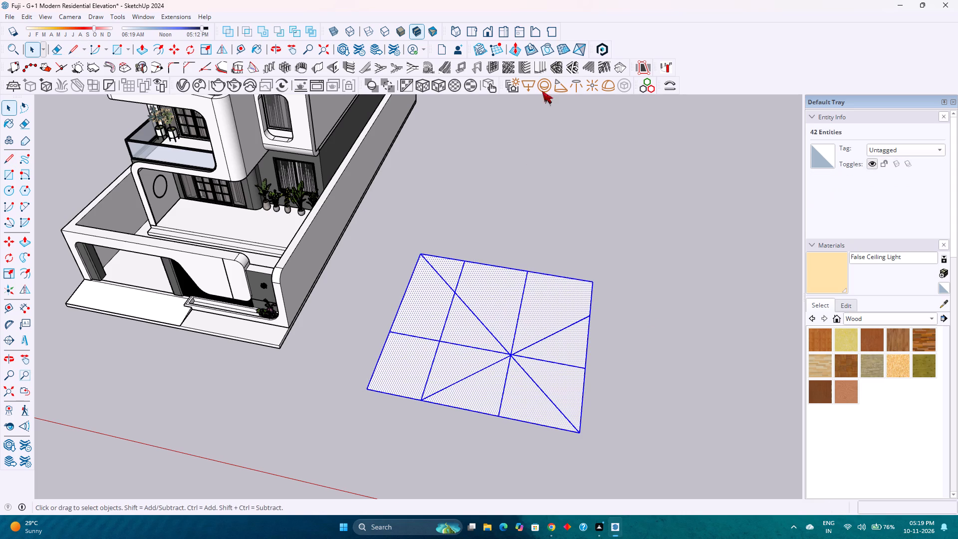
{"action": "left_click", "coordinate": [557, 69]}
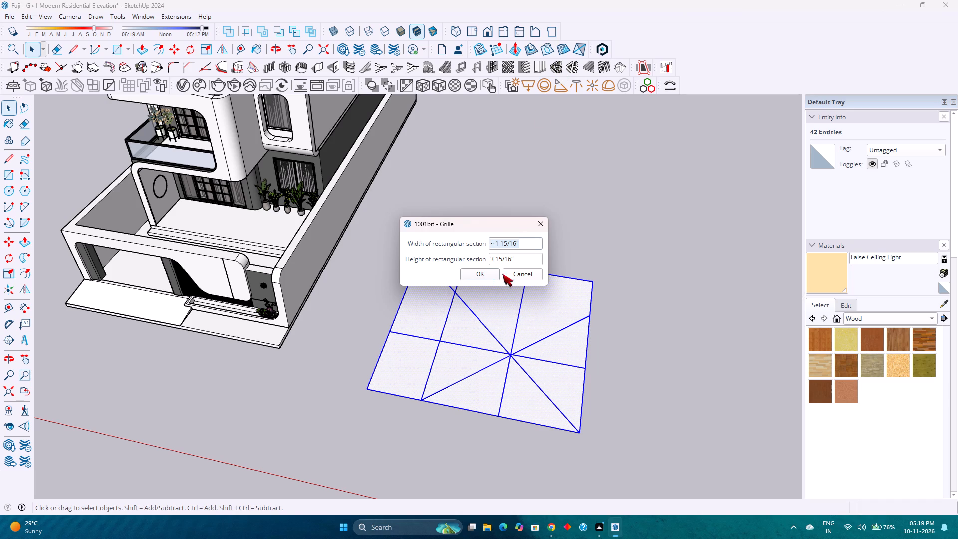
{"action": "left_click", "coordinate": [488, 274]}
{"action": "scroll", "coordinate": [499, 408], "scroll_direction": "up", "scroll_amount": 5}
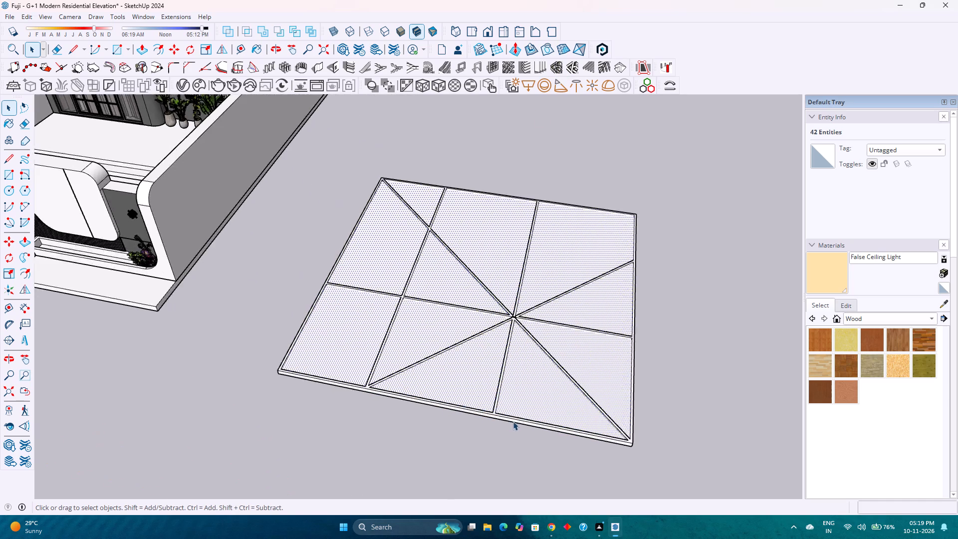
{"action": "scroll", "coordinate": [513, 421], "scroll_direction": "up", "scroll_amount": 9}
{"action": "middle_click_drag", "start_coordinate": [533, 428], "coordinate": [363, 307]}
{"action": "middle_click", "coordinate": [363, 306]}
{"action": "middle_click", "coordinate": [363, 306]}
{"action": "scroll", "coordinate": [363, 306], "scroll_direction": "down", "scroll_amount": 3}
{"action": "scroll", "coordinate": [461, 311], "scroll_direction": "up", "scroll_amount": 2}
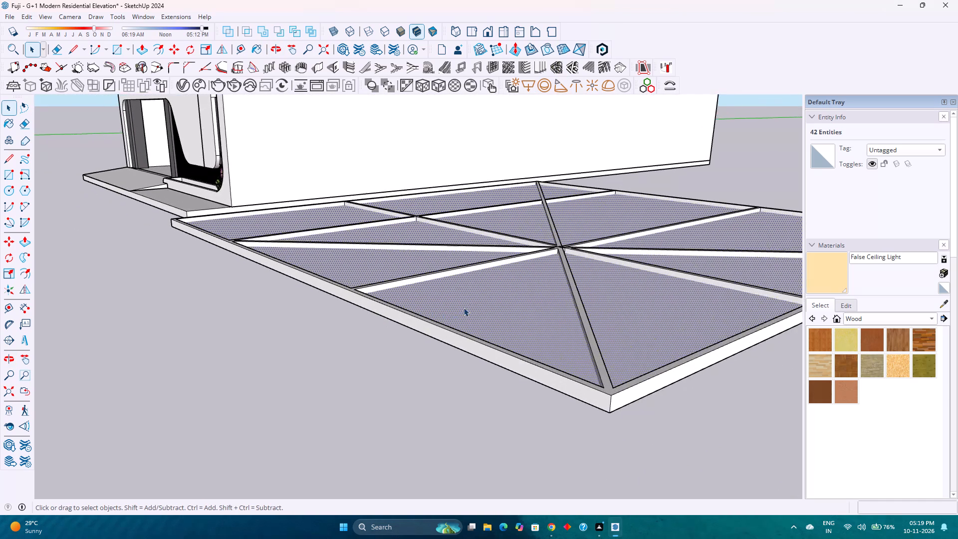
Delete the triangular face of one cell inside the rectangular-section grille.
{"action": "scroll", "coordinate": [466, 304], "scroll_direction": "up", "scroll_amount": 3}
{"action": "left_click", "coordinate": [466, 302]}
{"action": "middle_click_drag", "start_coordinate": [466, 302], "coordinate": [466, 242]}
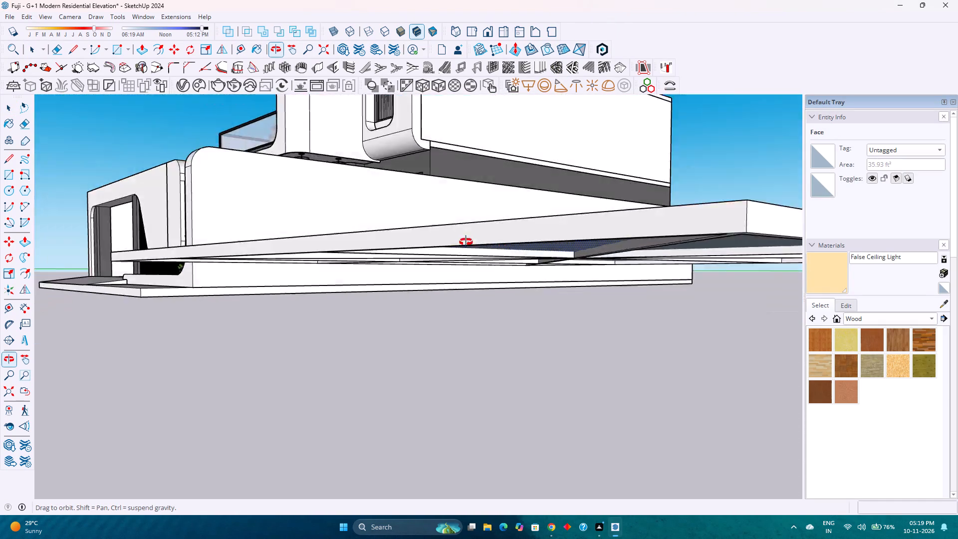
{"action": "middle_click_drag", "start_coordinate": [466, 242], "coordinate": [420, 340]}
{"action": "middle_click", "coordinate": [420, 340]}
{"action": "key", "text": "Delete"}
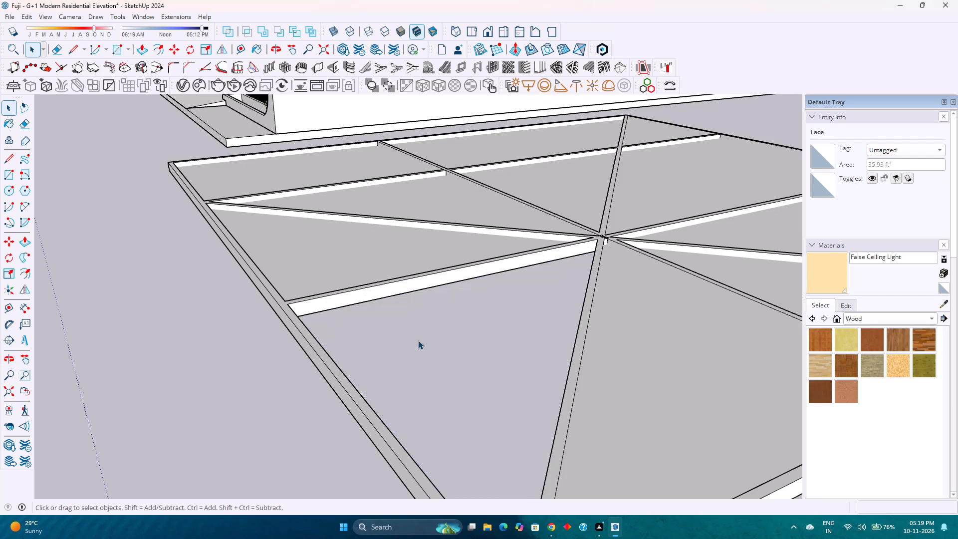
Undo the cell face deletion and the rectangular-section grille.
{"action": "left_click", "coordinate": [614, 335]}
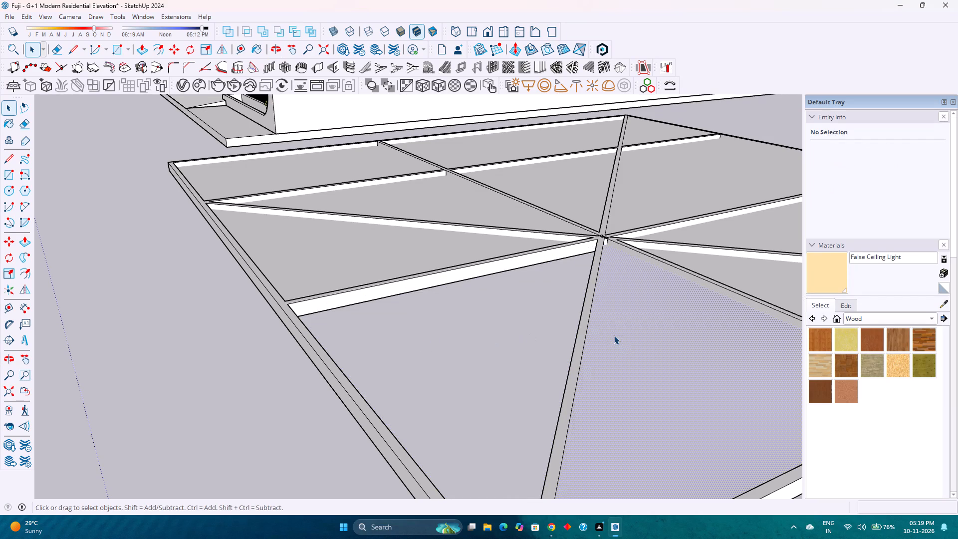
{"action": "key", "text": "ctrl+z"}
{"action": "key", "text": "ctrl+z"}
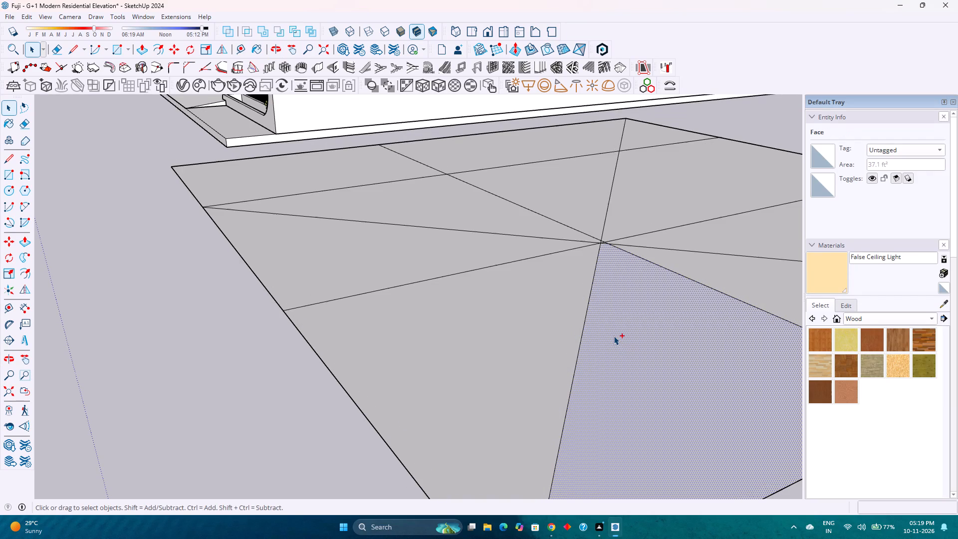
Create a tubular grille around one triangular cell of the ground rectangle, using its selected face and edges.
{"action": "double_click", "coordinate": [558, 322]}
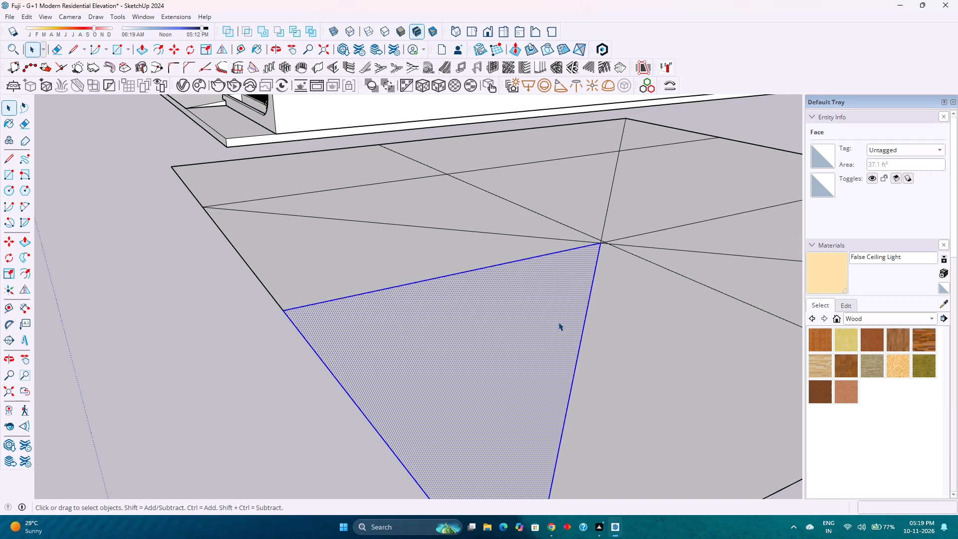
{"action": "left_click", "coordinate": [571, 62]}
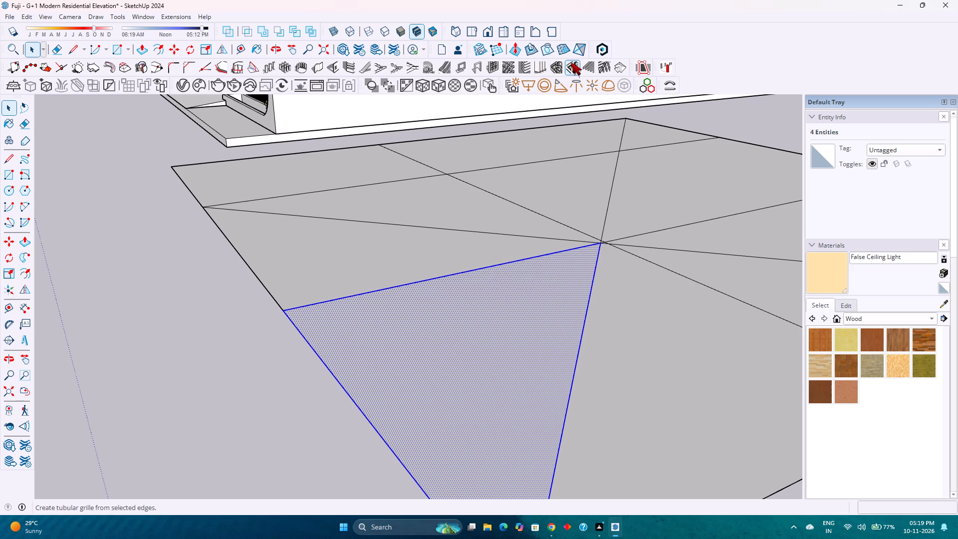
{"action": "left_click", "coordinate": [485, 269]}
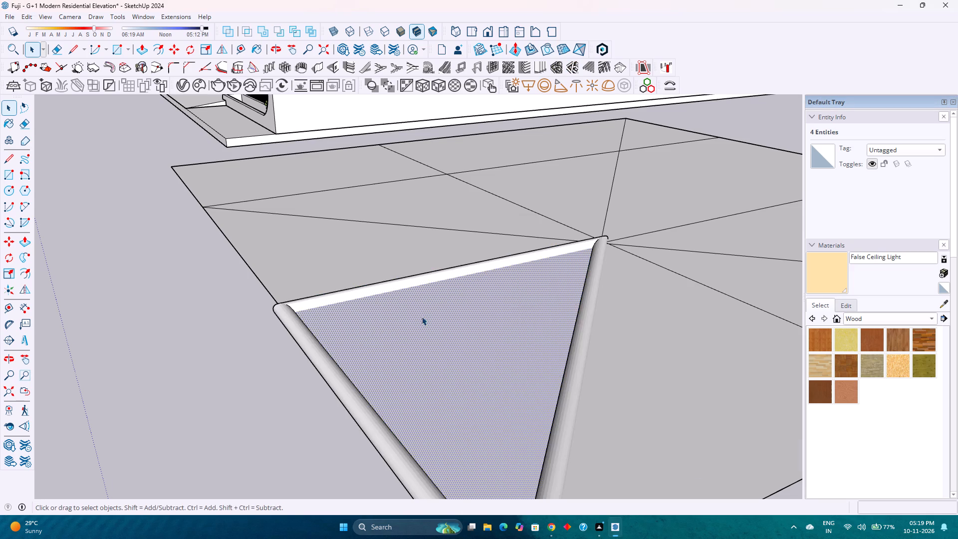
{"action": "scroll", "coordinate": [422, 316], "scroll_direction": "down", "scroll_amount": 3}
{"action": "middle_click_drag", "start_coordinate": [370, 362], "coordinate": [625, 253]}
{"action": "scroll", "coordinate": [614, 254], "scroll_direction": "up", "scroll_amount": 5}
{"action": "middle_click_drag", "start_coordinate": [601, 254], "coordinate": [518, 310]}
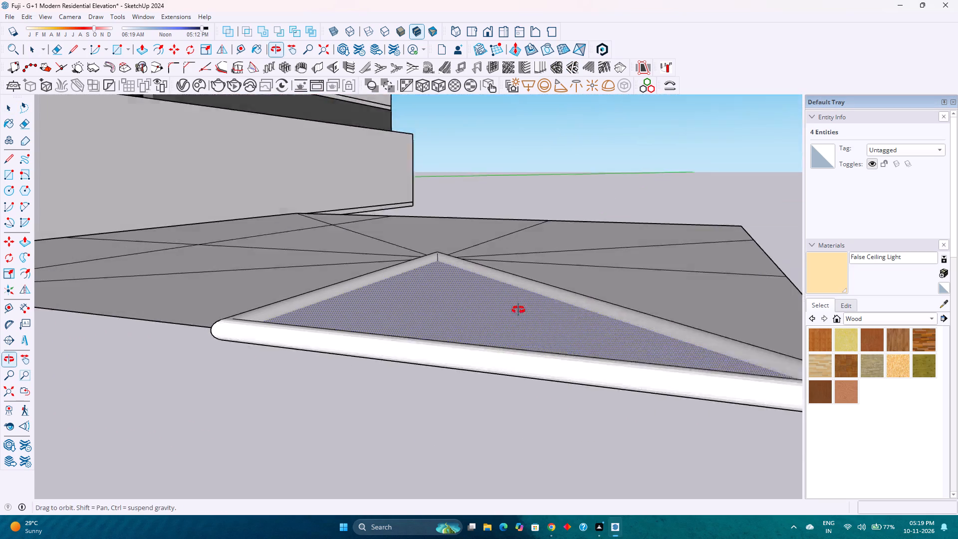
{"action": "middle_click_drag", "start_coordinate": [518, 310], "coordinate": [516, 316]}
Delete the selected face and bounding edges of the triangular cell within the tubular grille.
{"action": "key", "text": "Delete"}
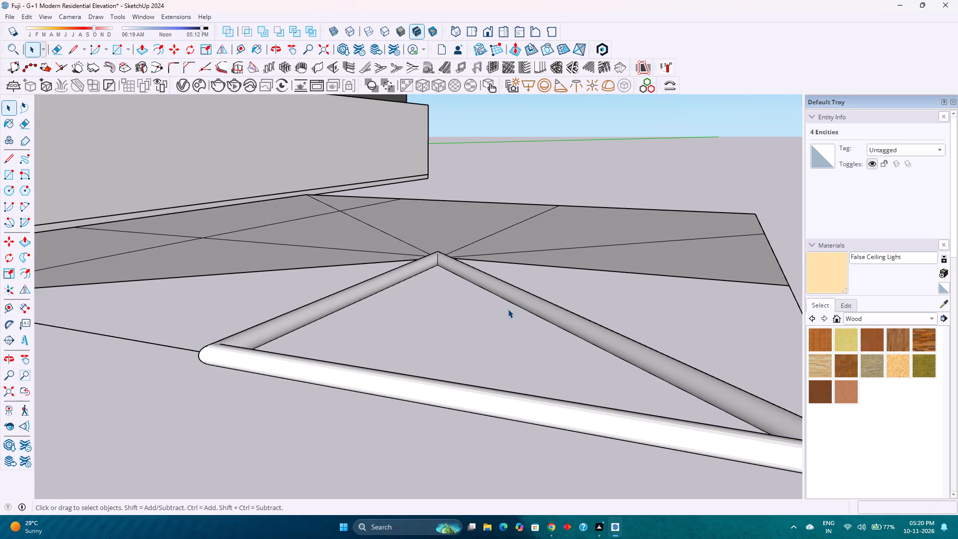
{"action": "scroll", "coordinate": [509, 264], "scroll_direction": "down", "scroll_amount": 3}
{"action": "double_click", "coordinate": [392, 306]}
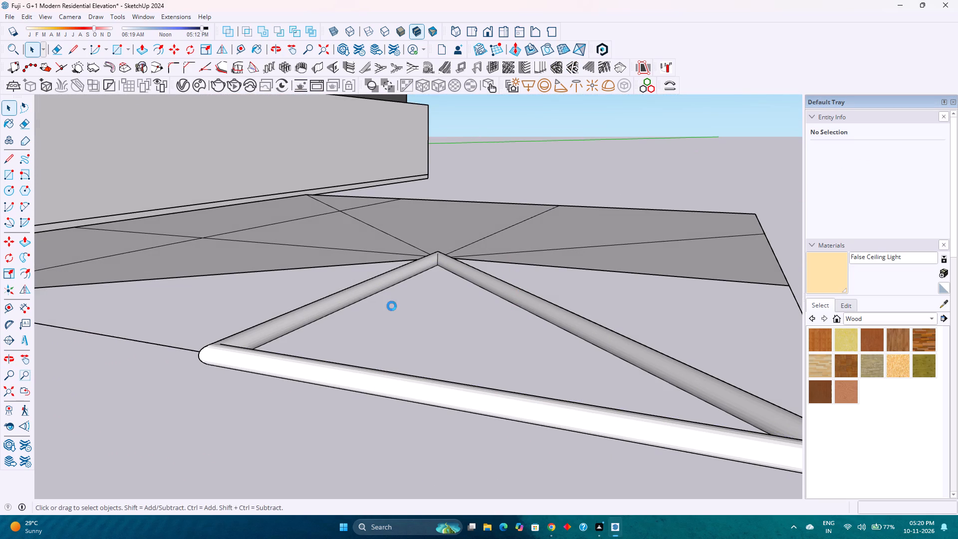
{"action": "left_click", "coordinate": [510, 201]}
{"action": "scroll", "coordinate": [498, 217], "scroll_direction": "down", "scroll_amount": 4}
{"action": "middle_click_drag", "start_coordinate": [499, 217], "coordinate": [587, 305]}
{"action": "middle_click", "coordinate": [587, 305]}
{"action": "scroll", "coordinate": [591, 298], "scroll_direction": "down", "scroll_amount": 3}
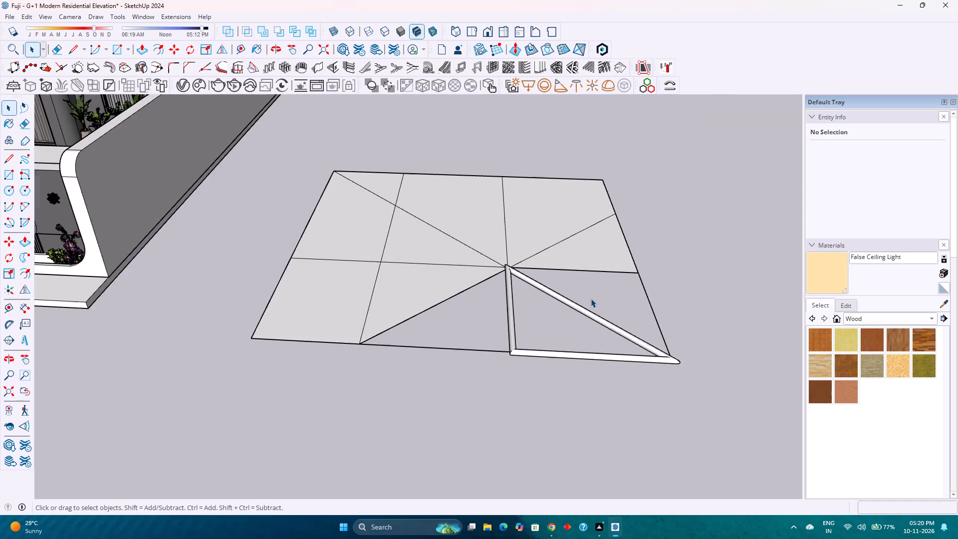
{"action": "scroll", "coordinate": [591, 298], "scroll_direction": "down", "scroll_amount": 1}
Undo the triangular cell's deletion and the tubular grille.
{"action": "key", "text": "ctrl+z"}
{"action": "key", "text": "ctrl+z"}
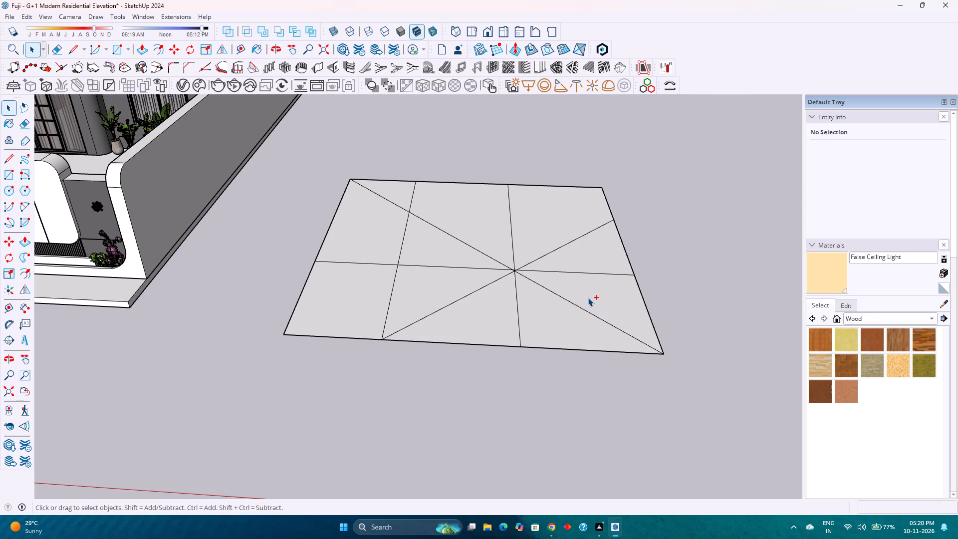
Undo the two slanted lines, the crossing line and the second parallel line on the ground rectangle.
{"action": "key", "text": "ctrl+z"}
{"action": "key", "text": "ctrl+z"}
{"action": "key", "text": "ctrl+z"}
{"action": "key", "text": "ctrl+z"}
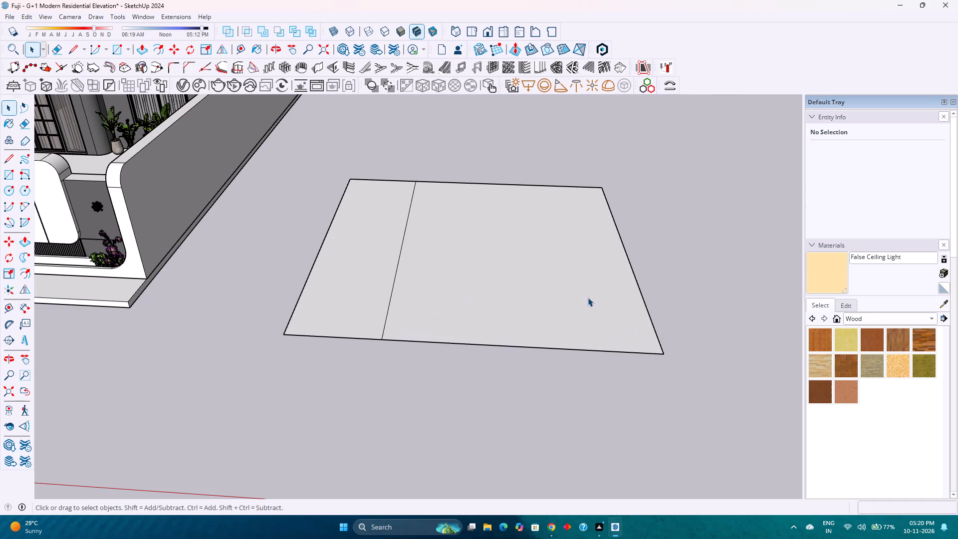
Open the rafters/joists tool with nothing selected and close it without creating anything.
{"action": "left_click", "coordinate": [589, 69]}
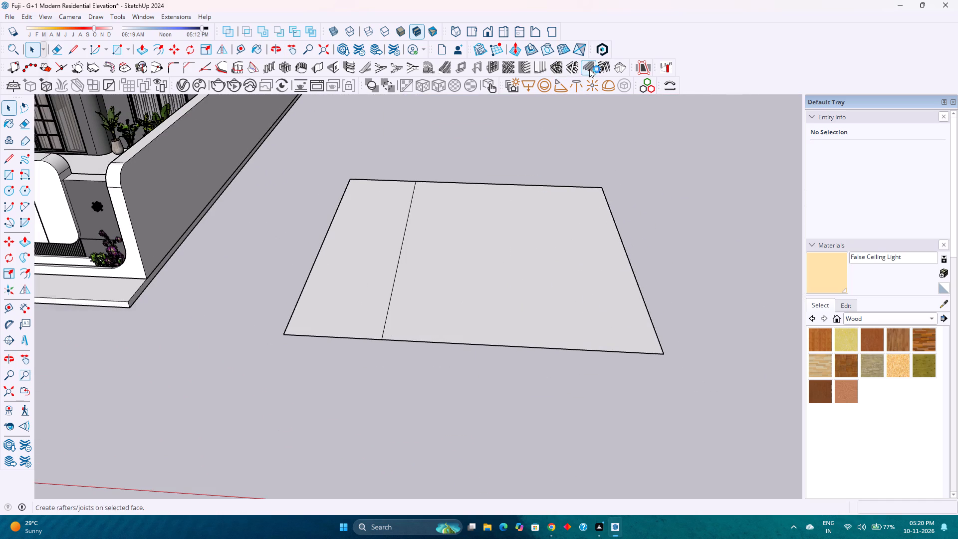
{"action": "left_click", "coordinate": [321, 36]}
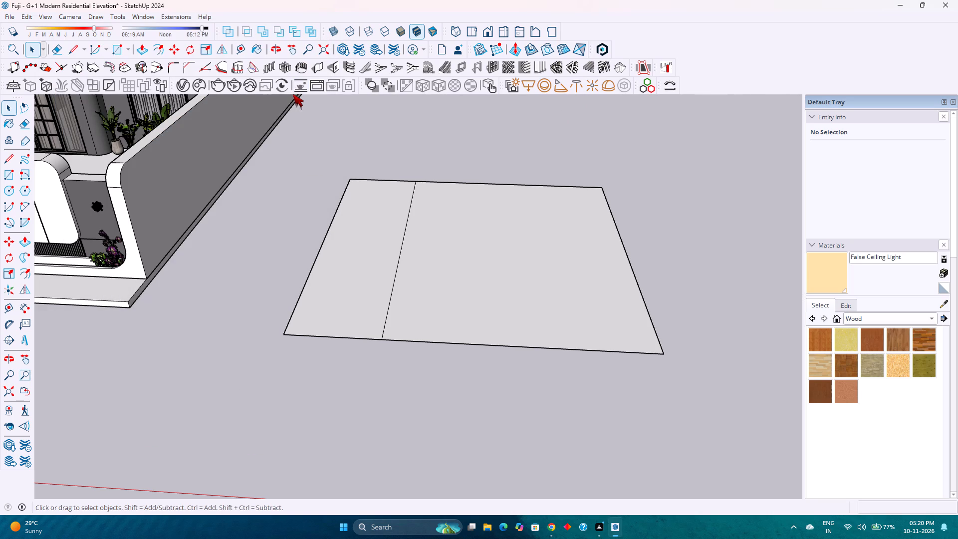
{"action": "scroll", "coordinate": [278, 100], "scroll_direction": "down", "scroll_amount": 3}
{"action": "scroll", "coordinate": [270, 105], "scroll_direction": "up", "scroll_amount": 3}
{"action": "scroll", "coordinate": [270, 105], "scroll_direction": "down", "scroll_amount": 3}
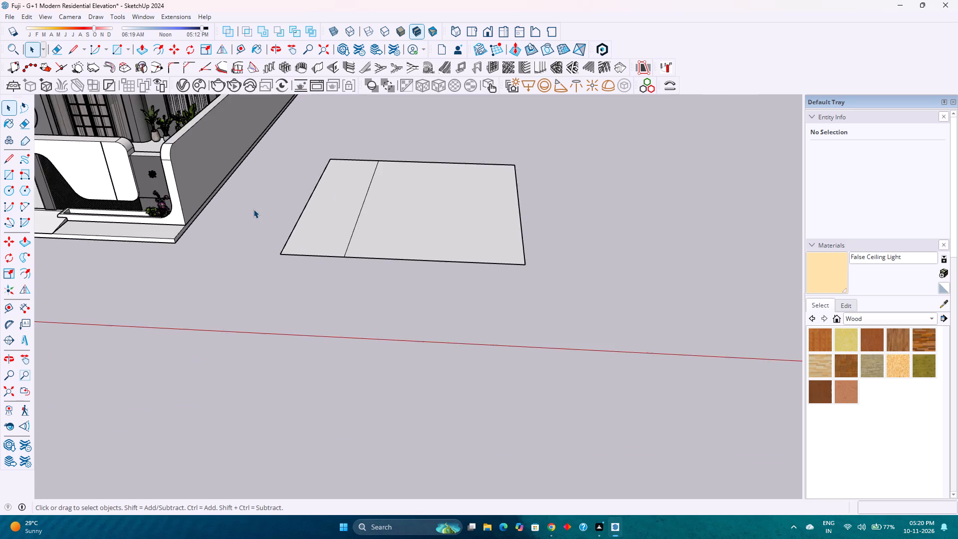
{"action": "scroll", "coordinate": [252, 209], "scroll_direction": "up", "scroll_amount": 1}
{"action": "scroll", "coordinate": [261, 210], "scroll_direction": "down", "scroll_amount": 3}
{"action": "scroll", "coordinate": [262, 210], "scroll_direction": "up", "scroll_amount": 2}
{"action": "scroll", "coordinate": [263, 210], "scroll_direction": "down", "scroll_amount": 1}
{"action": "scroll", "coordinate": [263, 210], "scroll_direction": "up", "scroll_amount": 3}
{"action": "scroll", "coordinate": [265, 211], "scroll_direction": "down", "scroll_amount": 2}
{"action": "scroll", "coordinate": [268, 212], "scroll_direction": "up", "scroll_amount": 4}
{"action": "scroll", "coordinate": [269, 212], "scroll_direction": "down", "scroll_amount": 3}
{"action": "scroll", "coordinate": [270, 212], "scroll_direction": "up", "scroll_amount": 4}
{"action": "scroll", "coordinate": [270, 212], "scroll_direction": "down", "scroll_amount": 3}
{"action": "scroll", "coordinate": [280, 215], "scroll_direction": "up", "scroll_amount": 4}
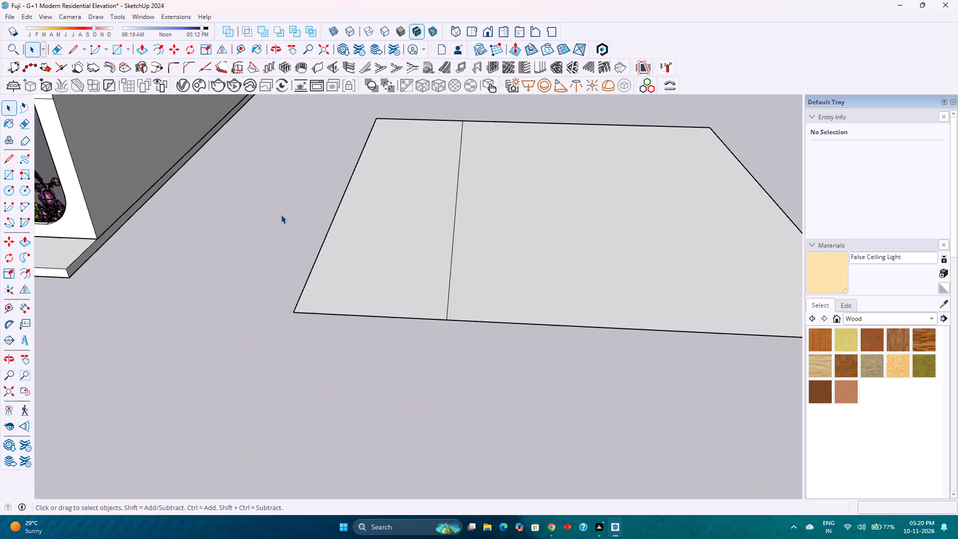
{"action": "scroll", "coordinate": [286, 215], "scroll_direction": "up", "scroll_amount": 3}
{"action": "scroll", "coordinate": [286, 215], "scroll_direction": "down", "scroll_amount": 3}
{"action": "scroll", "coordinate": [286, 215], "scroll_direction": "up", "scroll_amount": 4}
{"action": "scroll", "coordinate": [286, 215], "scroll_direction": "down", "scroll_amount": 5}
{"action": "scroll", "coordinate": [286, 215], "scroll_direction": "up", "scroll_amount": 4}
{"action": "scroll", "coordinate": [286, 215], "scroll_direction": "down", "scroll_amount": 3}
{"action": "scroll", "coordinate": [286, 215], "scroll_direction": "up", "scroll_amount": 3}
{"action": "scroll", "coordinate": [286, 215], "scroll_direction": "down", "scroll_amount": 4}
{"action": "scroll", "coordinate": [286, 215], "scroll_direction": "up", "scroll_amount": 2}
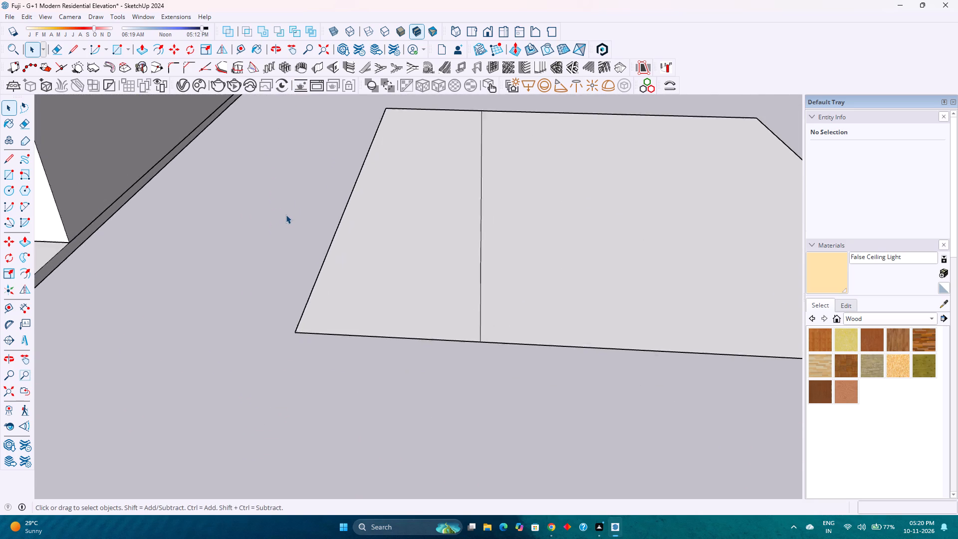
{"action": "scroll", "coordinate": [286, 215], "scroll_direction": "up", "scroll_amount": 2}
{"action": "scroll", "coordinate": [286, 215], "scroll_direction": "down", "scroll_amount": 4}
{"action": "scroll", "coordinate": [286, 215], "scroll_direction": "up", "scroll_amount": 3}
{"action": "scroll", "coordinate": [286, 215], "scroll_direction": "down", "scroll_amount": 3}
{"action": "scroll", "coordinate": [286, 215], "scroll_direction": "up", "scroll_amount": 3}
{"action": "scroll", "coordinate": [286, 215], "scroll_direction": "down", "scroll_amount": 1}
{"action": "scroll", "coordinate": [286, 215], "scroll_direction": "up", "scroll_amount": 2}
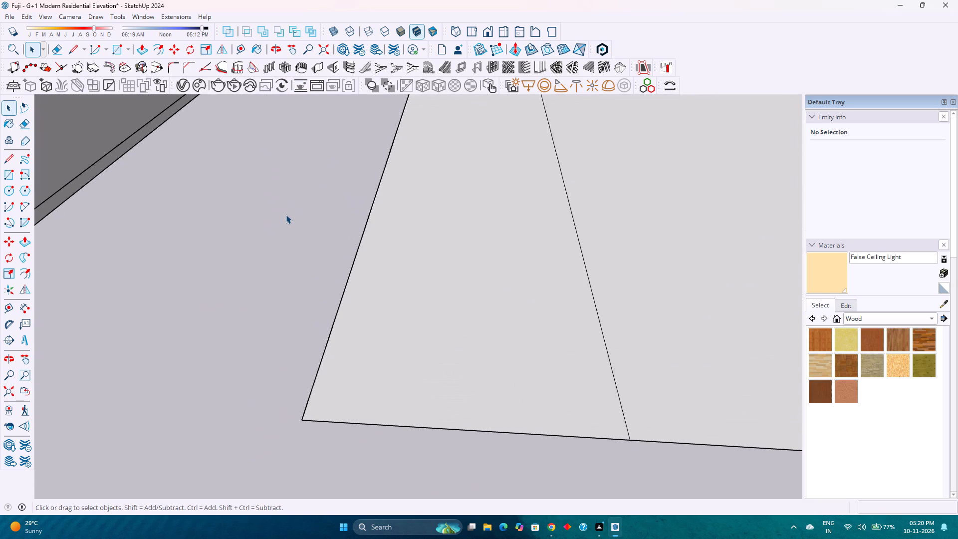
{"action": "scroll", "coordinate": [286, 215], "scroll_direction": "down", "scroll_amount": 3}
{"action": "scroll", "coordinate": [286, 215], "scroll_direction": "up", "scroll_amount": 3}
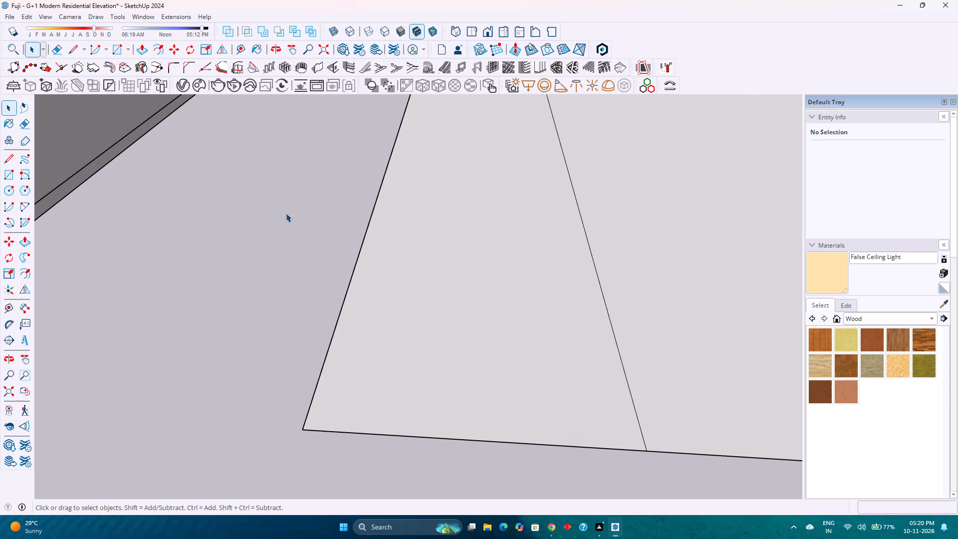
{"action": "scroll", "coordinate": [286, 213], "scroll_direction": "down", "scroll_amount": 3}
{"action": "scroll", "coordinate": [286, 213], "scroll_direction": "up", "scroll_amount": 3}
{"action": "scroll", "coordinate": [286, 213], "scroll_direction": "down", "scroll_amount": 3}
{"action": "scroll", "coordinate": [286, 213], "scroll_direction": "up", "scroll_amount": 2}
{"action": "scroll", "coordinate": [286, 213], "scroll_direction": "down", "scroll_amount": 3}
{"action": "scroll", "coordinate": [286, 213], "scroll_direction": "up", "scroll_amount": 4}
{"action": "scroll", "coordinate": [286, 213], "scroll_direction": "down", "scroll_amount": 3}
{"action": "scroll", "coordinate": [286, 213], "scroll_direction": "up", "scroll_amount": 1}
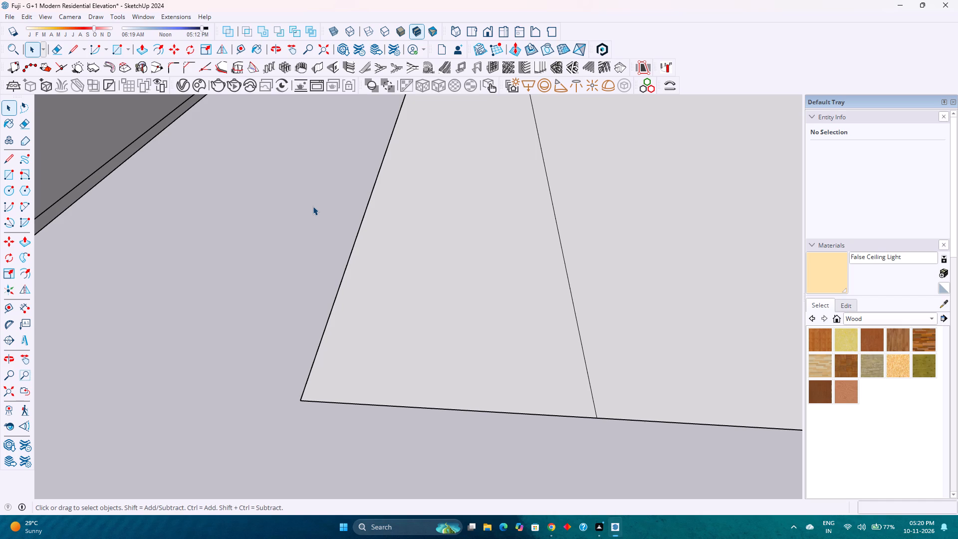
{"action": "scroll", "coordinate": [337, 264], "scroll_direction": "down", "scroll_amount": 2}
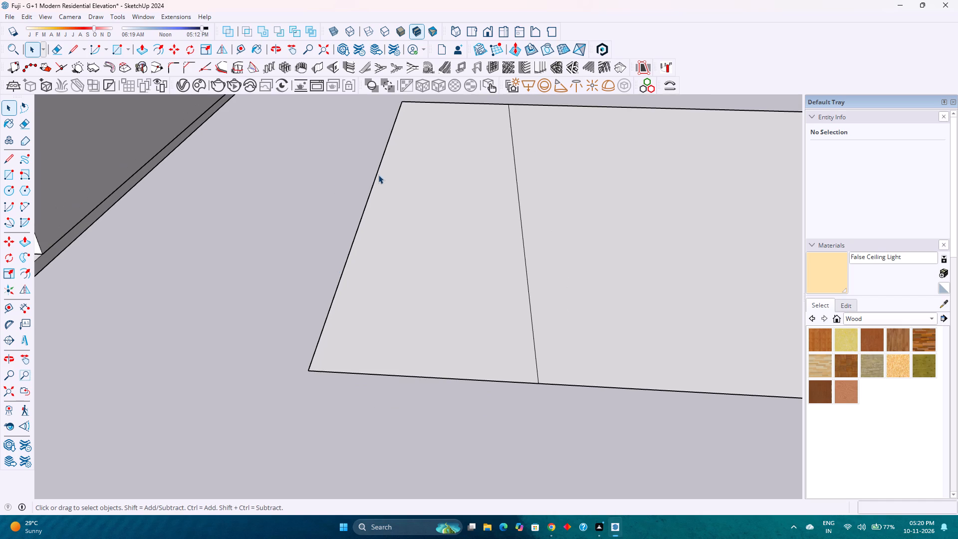
Create a recessed/extruded-edge door frame, 5 7/8" deep and 1 3/16" wide, on the ground rectangle's narrow strip with its location set to front.
{"action": "left_click", "coordinate": [480, 71]}
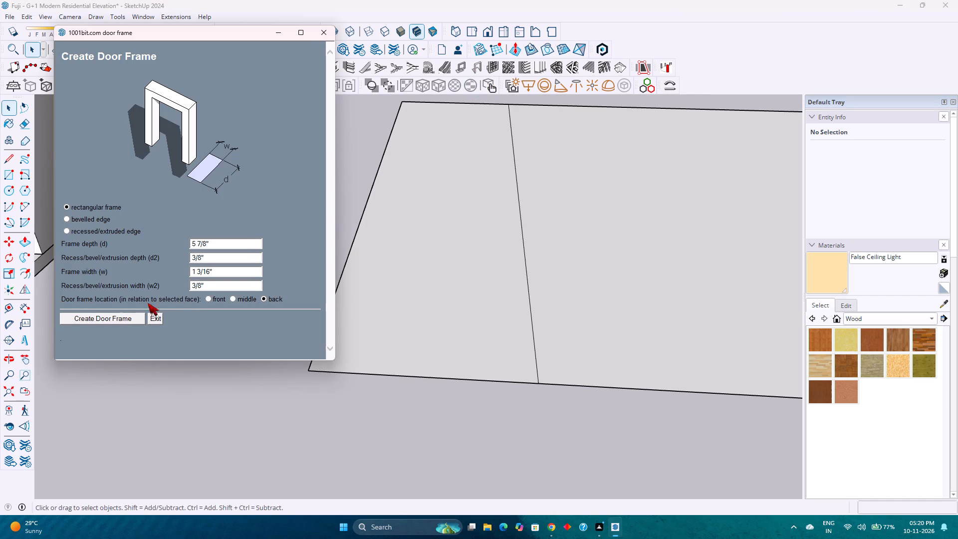
{"action": "left_click", "coordinate": [206, 298]}
{"action": "left_click", "coordinate": [68, 219]}
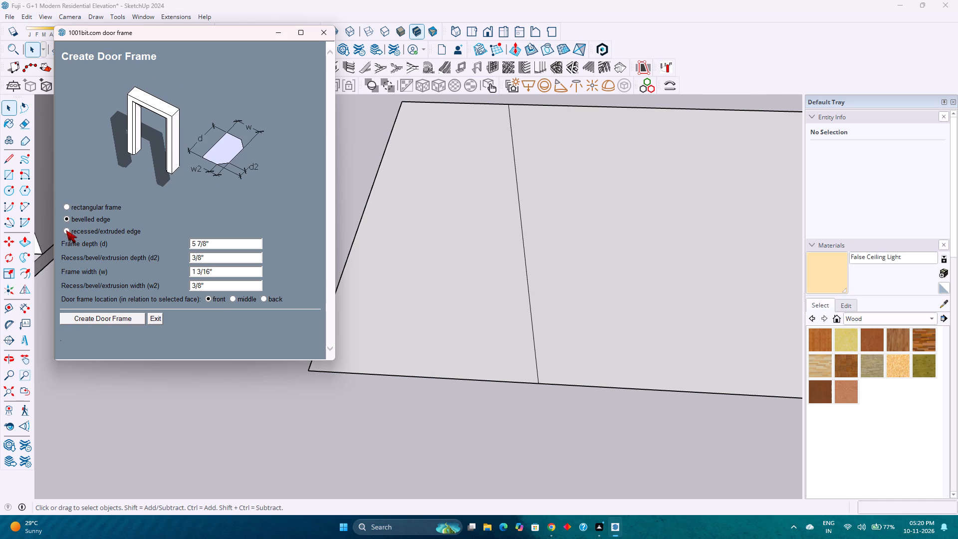
{"action": "left_click", "coordinate": [66, 230]}
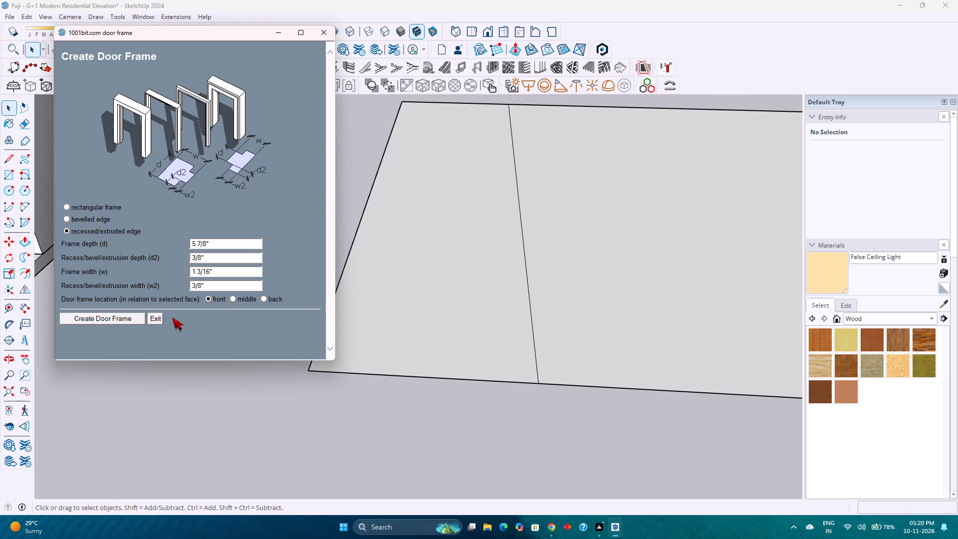
{"action": "left_click", "coordinate": [120, 318]}
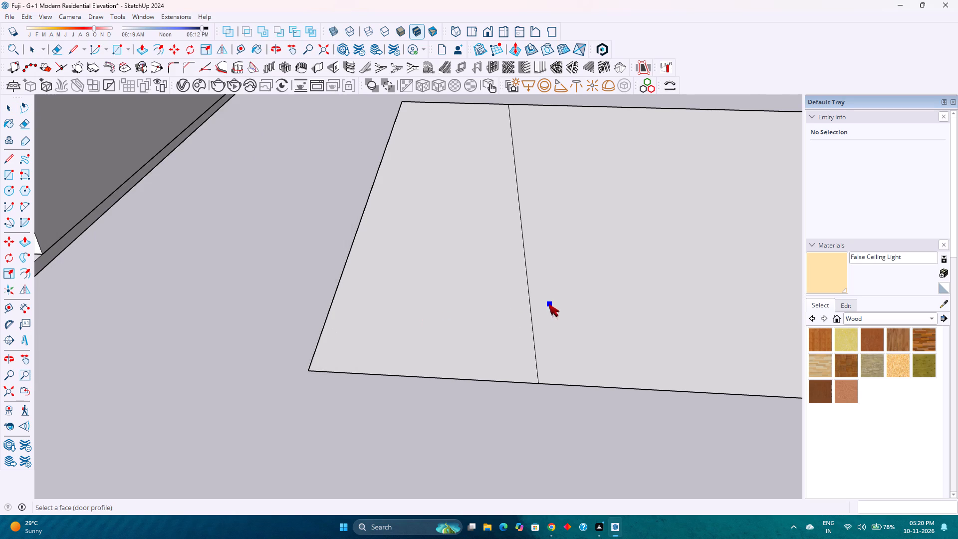
{"action": "left_click", "coordinate": [450, 296]}
Examine the door frame's stepped profile at the narrow strip's corner and its overall layout along the strip.
{"action": "scroll", "coordinate": [422, 300], "scroll_direction": "down", "scroll_amount": 5}
{"action": "middle_click_drag", "start_coordinate": [436, 287], "coordinate": [371, 427]}
{"action": "scroll", "coordinate": [371, 427], "scroll_direction": "up", "scroll_amount": 1}
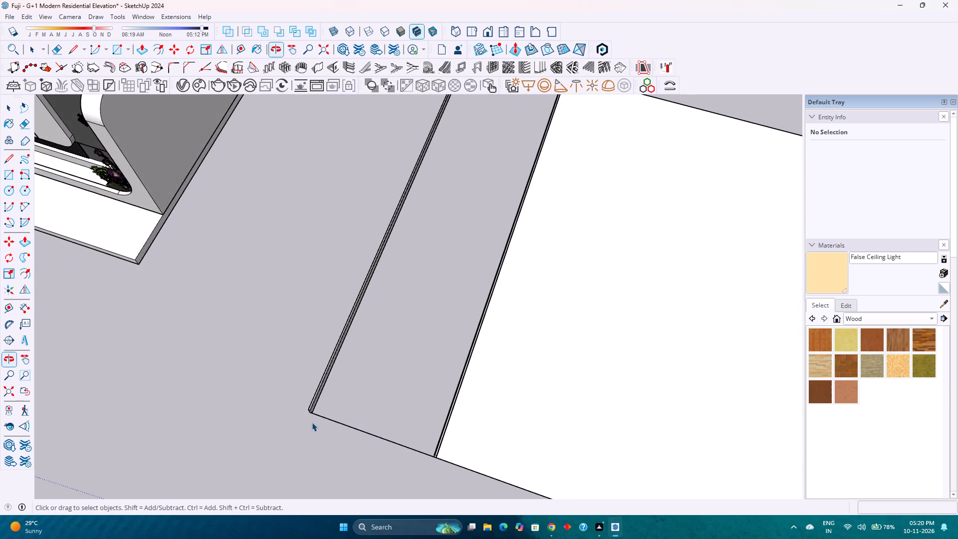
{"action": "scroll", "coordinate": [312, 422], "scroll_direction": "up", "scroll_amount": 20}
{"action": "scroll", "coordinate": [312, 422], "scroll_direction": "up", "scroll_amount": 2}
{"action": "middle_click_drag", "start_coordinate": [307, 404], "coordinate": [358, 364]}
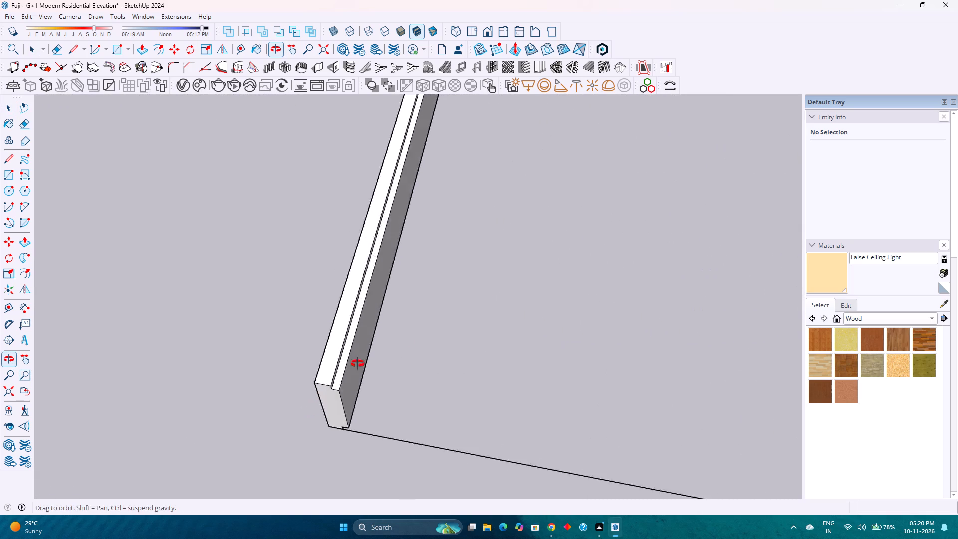
{"action": "middle_click_drag", "start_coordinate": [358, 364], "coordinate": [424, 316]}
{"action": "middle_click", "coordinate": [429, 312]}
{"action": "scroll", "coordinate": [437, 305], "scroll_direction": "down", "scroll_amount": 3}
{"action": "scroll", "coordinate": [418, 390], "scroll_direction": "up", "scroll_amount": 1}
{"action": "middle_click_drag", "start_coordinate": [418, 360], "coordinate": [331, 364]}
{"action": "scroll", "coordinate": [320, 364], "scroll_direction": "down", "scroll_amount": 7}
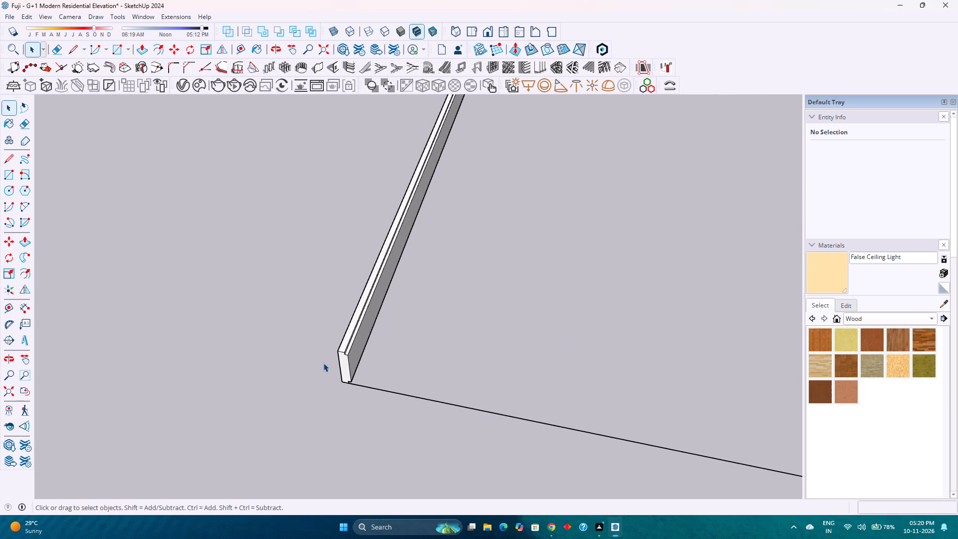
{"action": "scroll", "coordinate": [323, 363], "scroll_direction": "down", "scroll_amount": 14}
{"action": "middle_click_drag", "start_coordinate": [343, 347], "coordinate": [327, 454]}
{"action": "middle_click", "coordinate": [327, 454]}
{"action": "scroll", "coordinate": [378, 374], "scroll_direction": "down", "scroll_amount": 6}
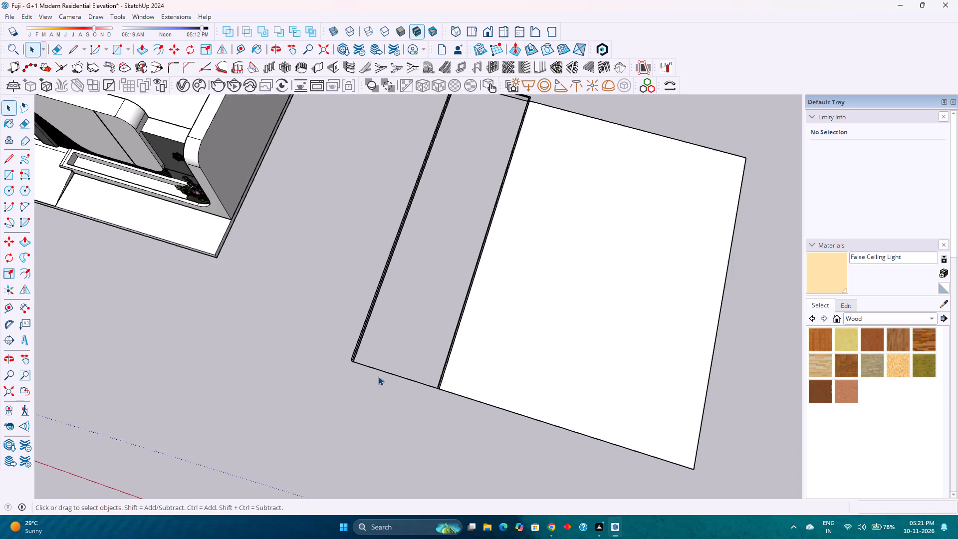
{"action": "scroll", "coordinate": [378, 376], "scroll_direction": "down", "scroll_amount": 4}
{"action": "middle_click_drag", "start_coordinate": [378, 370], "coordinate": [478, 408]}
{"action": "middle_click", "coordinate": [478, 408]}
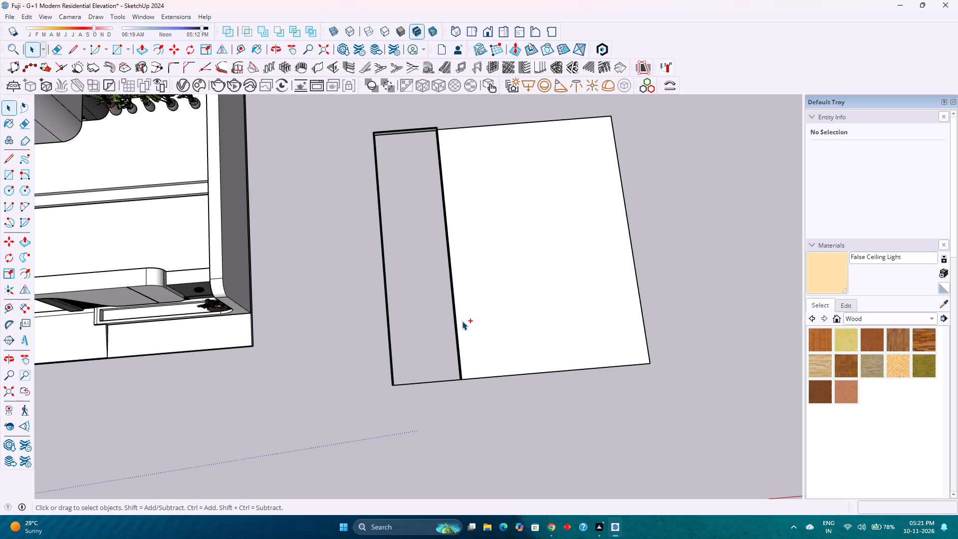
Undo the door frame on the ground rectangle's narrow strip.
{"action": "key", "text": "ctrl+z"}
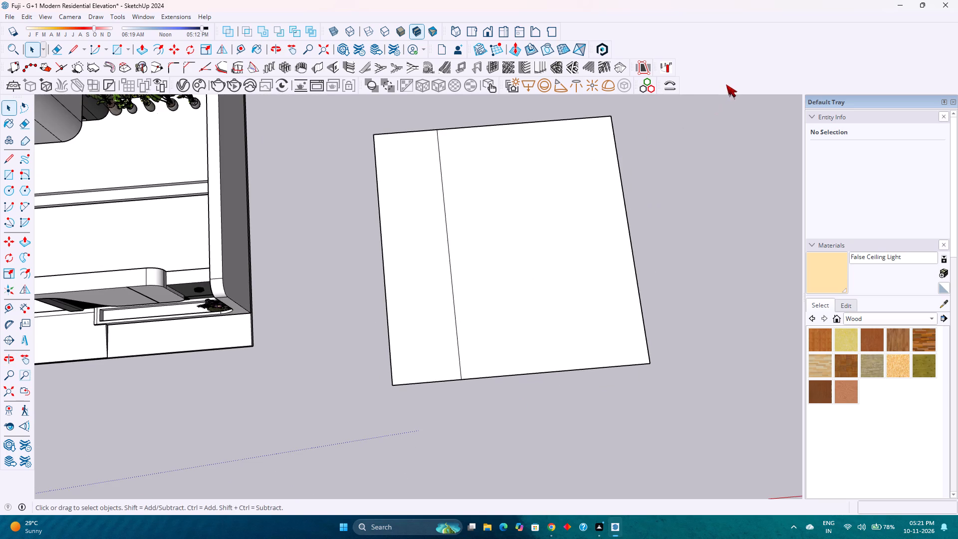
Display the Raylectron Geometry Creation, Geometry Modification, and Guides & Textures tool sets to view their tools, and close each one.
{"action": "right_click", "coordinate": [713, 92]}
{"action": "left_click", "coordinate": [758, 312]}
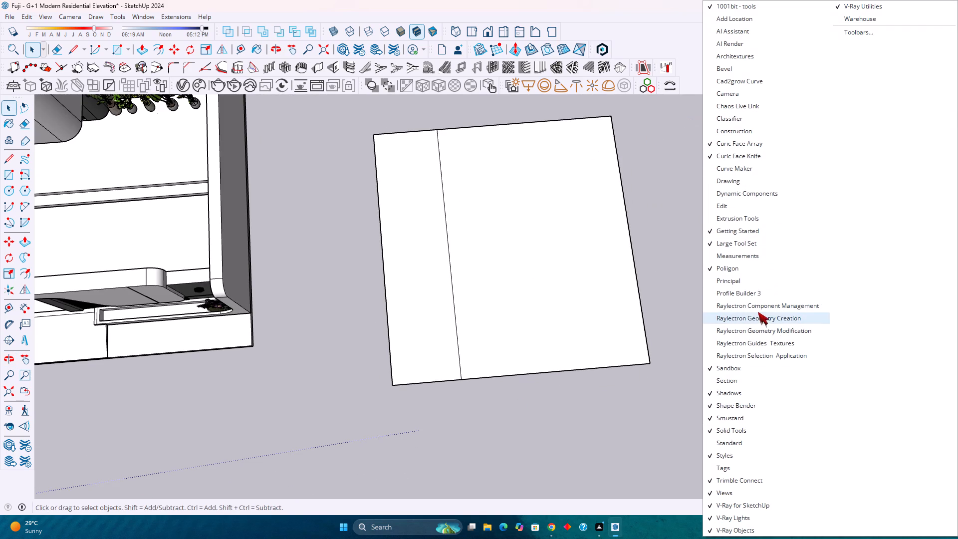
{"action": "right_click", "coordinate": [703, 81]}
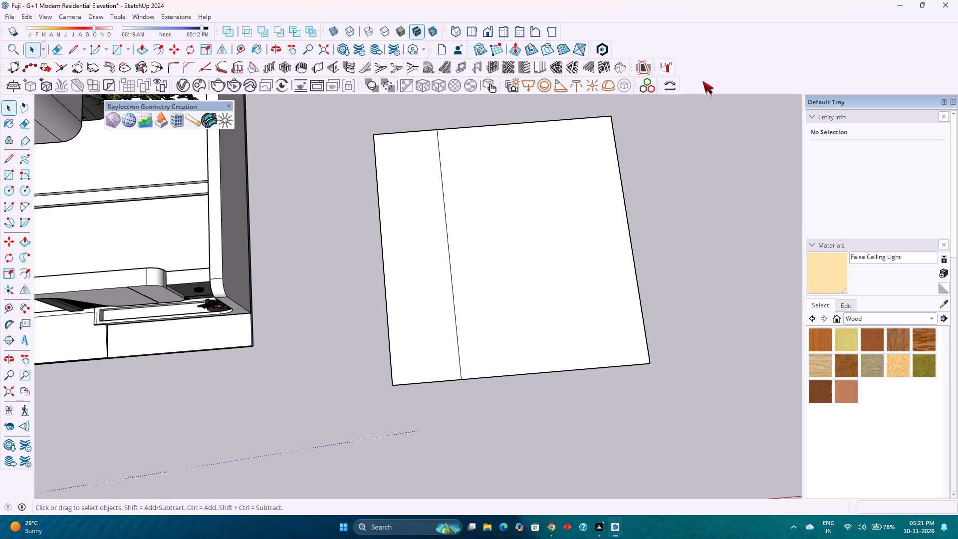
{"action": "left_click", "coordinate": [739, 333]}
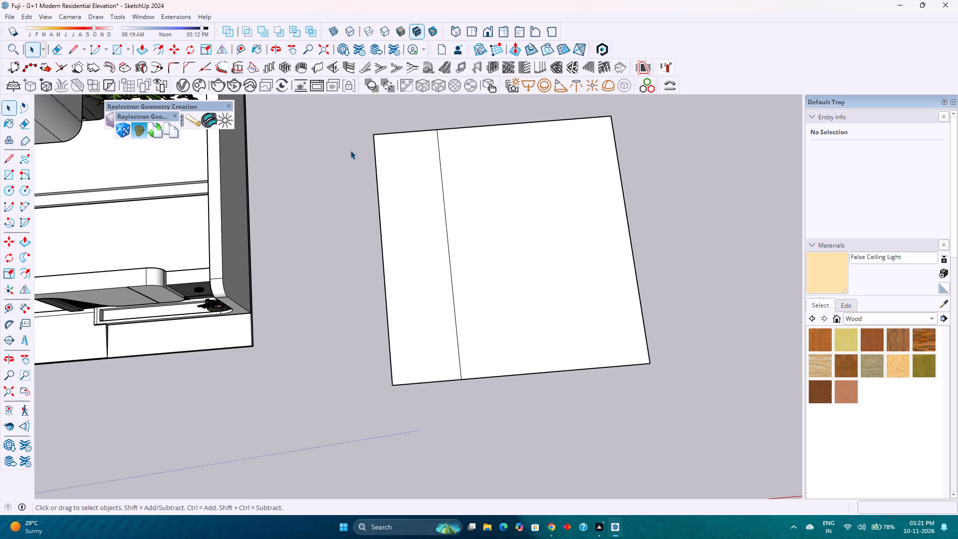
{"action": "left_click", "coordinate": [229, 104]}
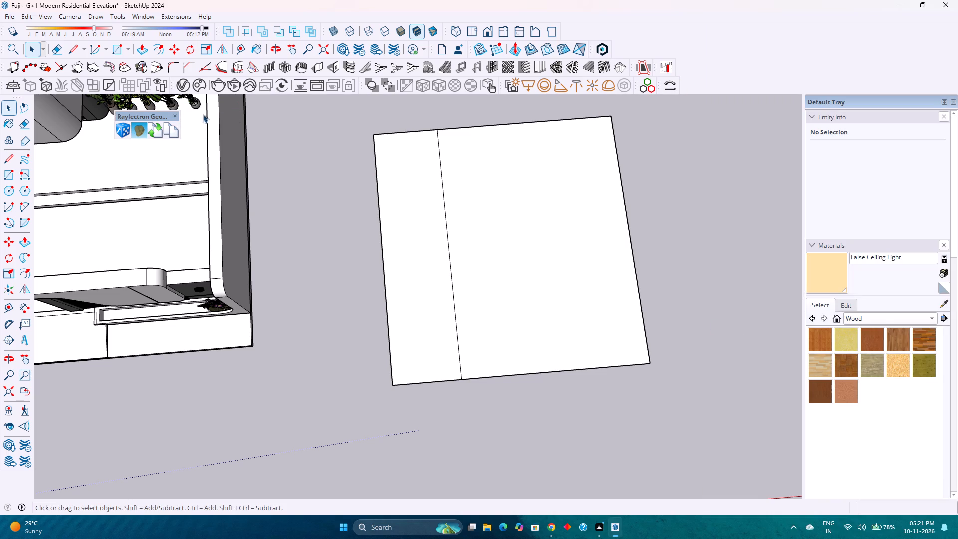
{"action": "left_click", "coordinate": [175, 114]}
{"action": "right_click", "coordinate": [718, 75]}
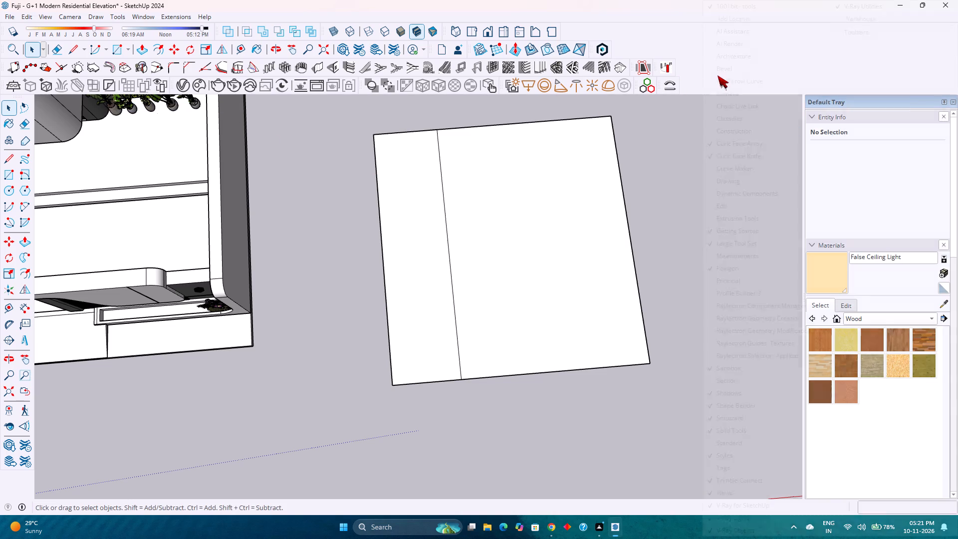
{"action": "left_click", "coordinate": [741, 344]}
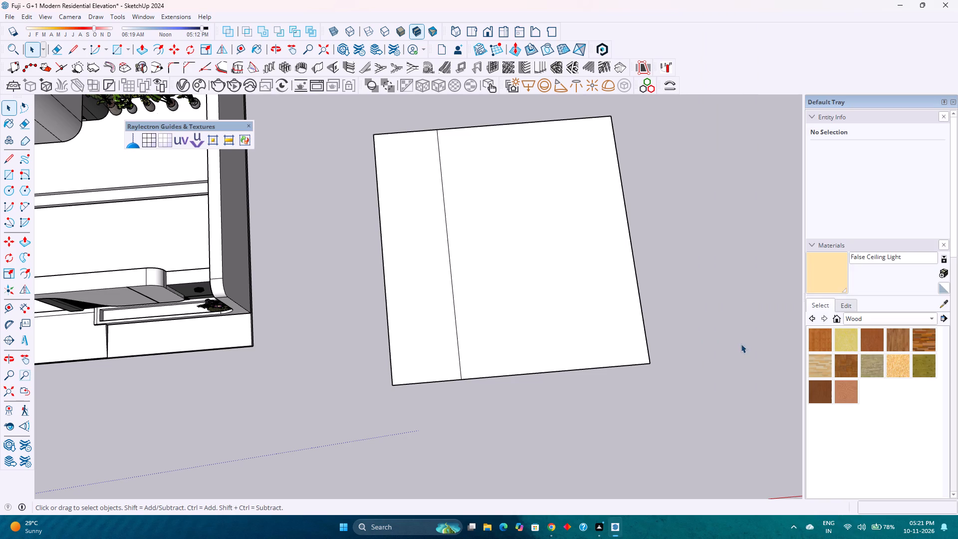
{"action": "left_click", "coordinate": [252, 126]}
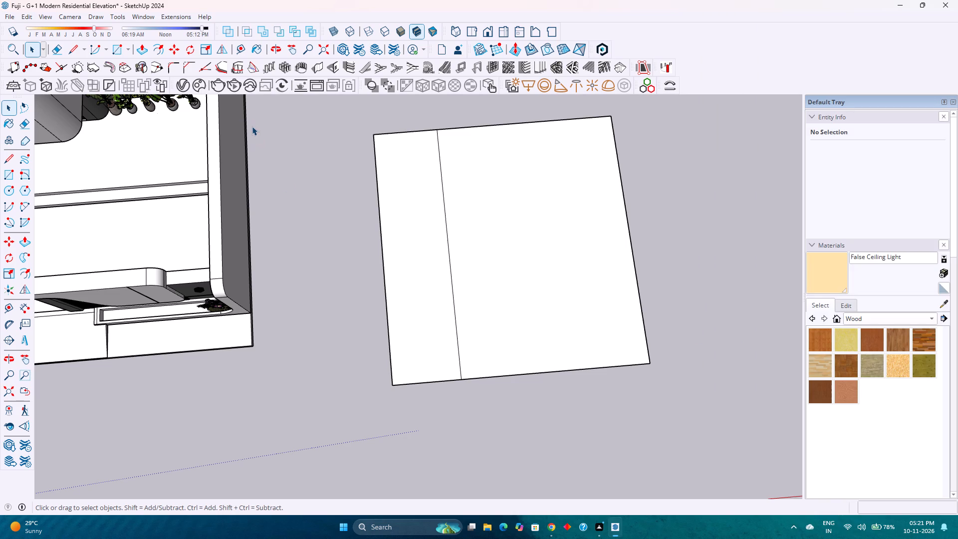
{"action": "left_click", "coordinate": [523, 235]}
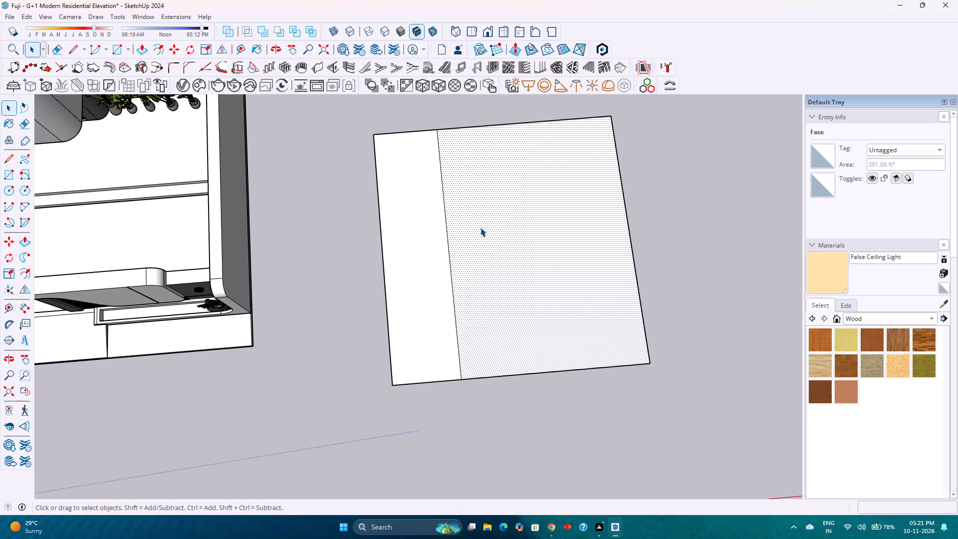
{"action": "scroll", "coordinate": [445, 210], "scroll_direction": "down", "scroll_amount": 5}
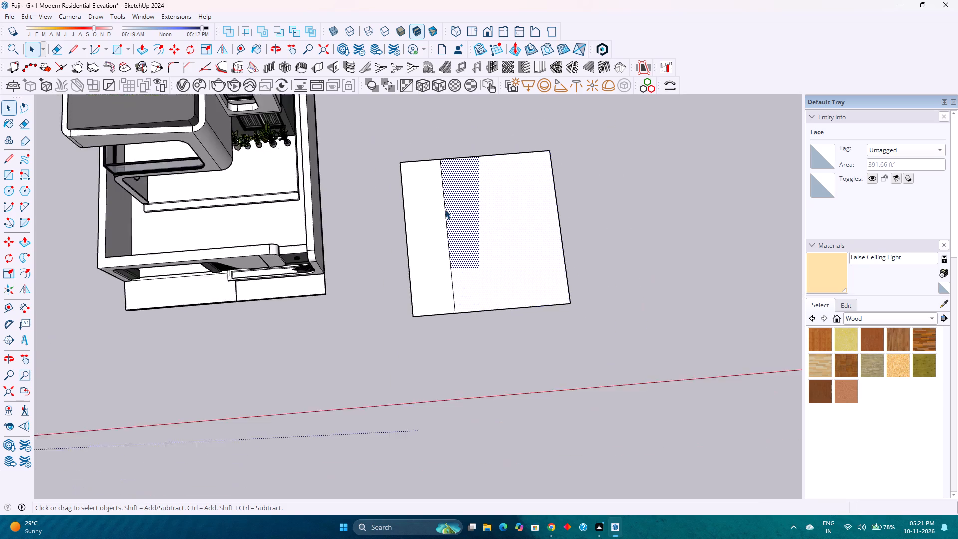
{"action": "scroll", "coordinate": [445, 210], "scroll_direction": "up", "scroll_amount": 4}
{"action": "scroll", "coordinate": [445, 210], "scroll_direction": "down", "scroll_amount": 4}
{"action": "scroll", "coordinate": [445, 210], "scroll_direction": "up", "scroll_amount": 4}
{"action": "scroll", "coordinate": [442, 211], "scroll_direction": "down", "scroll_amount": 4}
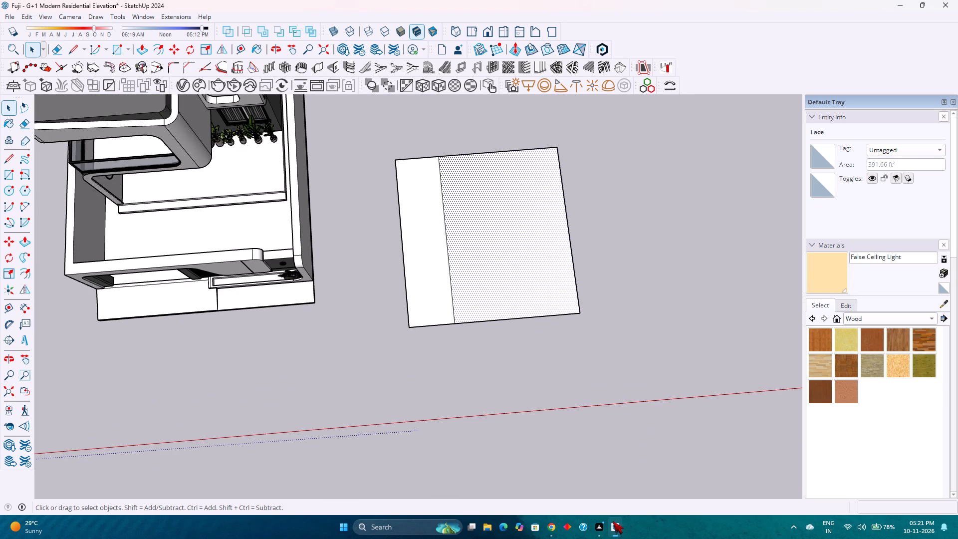
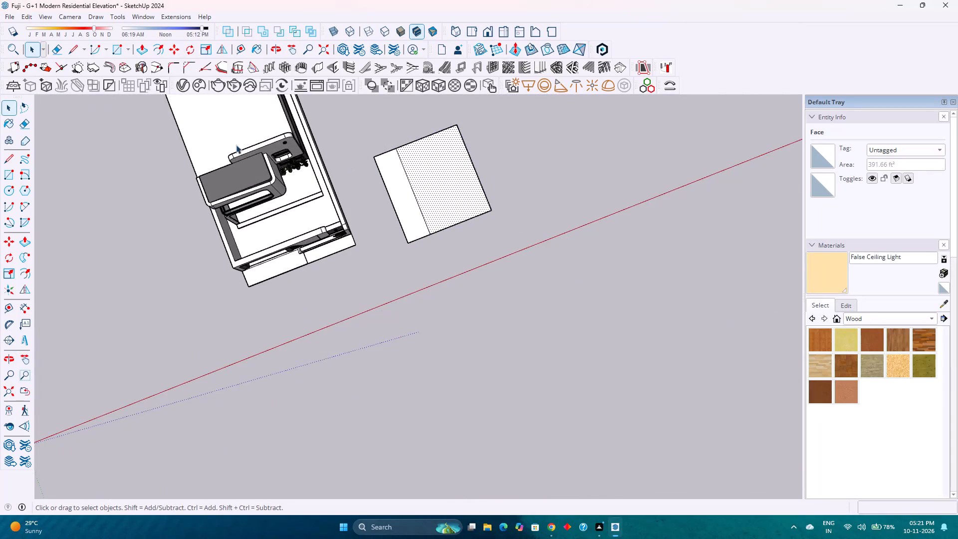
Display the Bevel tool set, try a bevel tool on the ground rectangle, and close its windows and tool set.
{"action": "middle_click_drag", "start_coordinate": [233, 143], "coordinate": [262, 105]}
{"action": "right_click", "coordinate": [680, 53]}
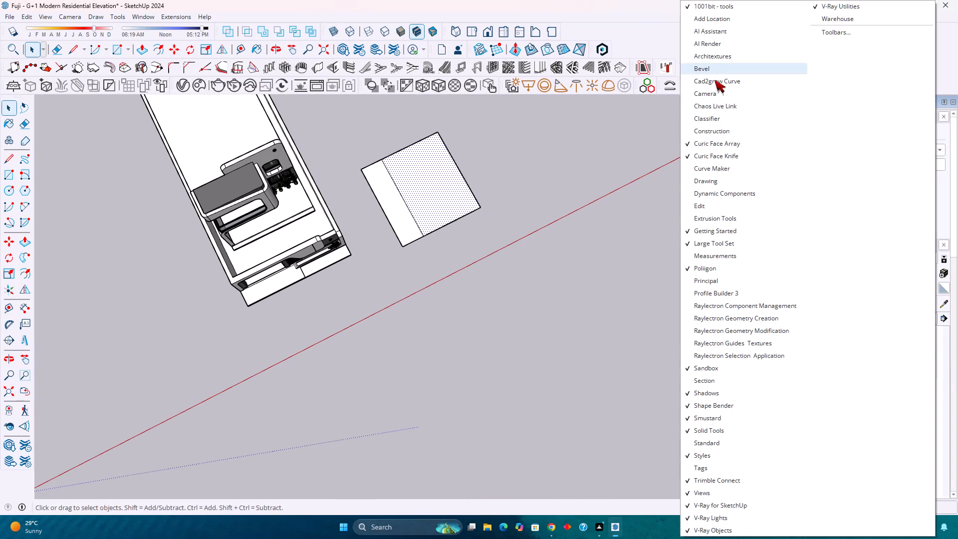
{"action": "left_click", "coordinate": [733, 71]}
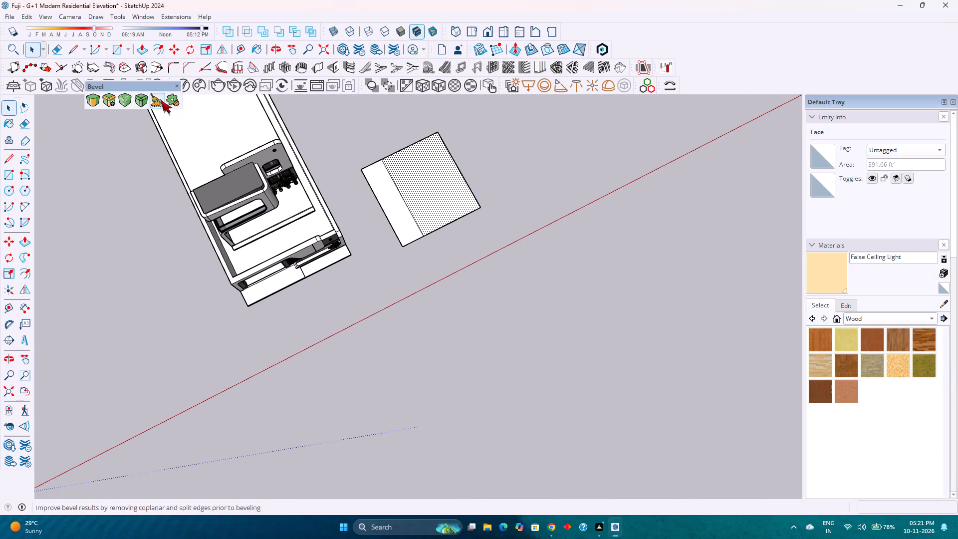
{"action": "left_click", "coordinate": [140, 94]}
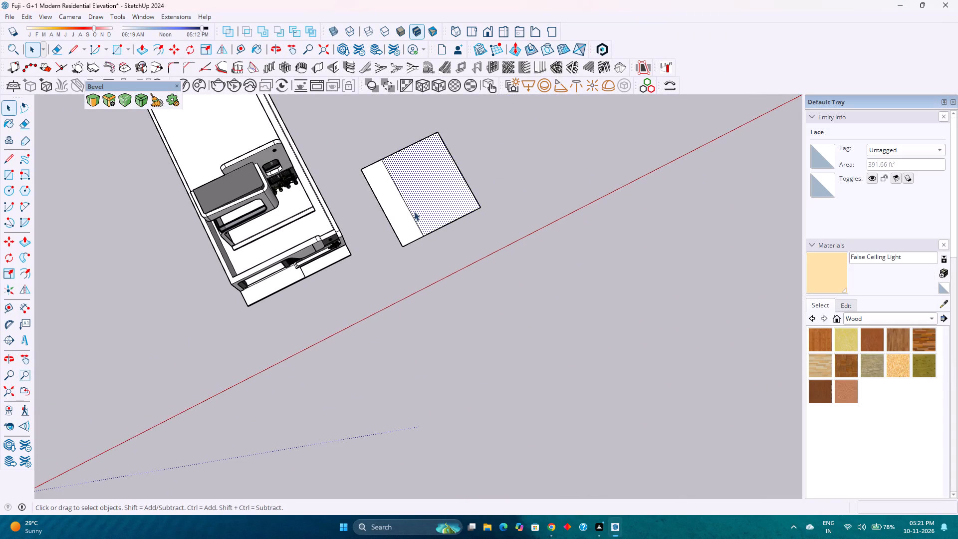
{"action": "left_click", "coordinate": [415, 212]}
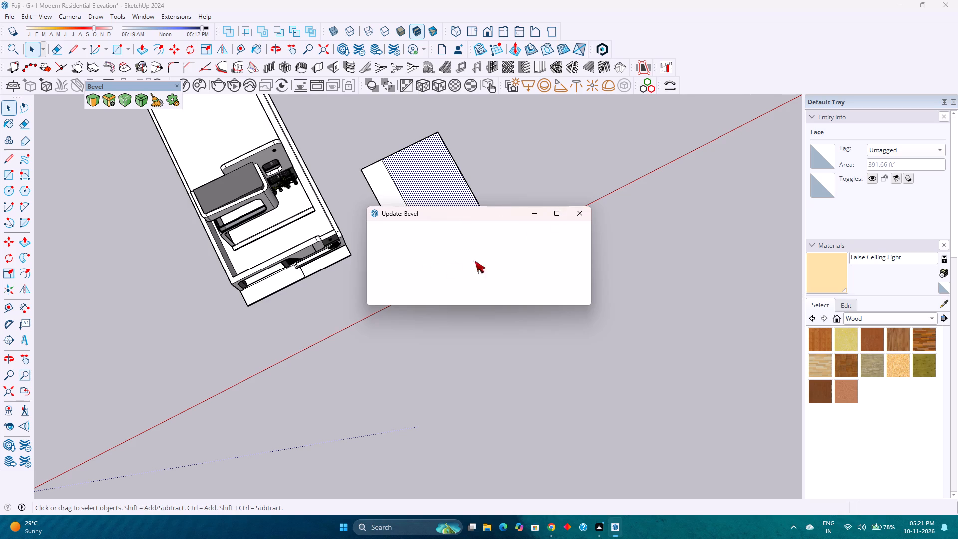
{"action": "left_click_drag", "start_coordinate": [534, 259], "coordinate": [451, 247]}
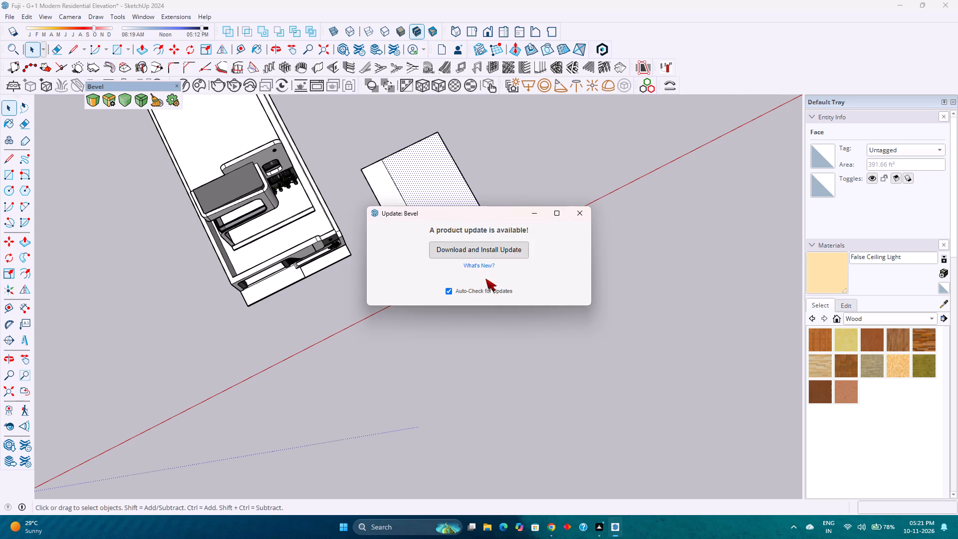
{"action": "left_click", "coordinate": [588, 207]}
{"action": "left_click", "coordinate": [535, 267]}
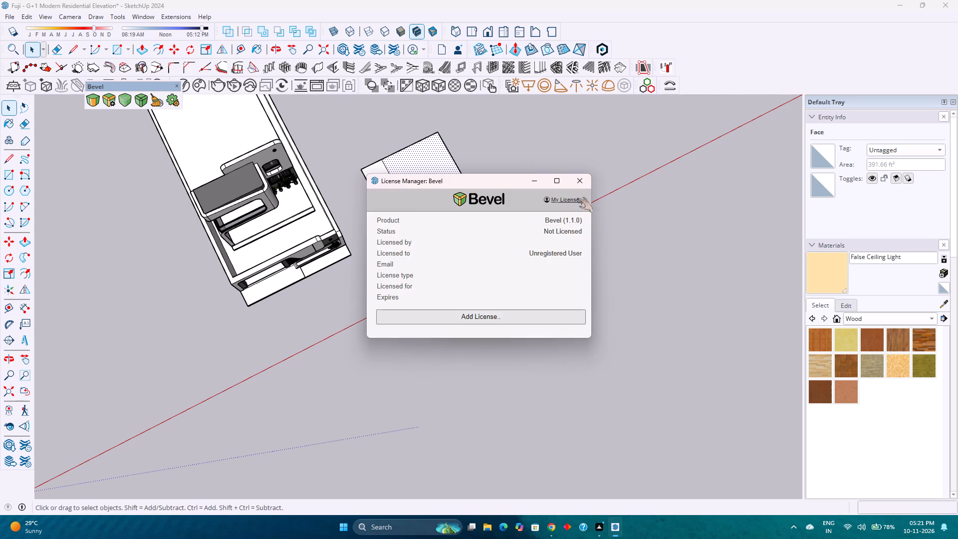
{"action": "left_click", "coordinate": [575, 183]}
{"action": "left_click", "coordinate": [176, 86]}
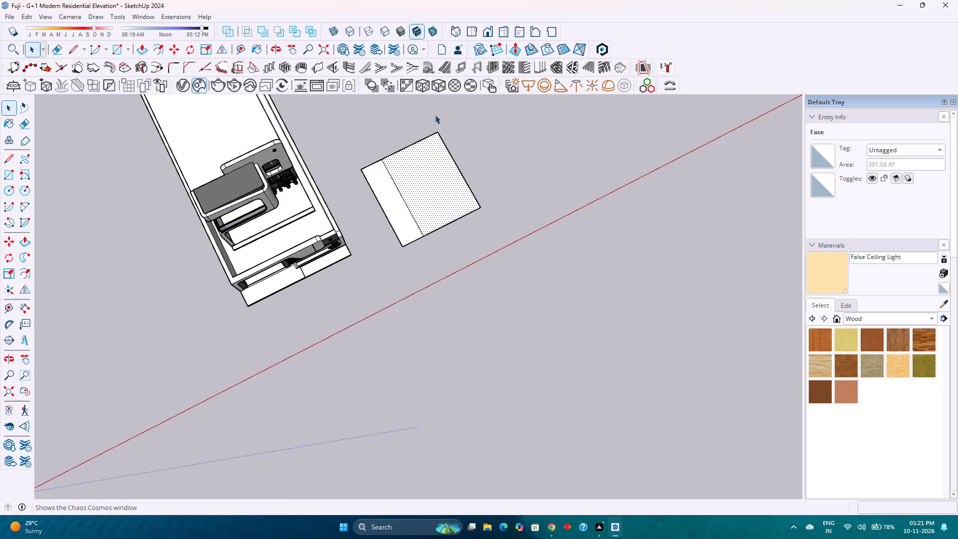
Display the Curve Maker tool set.
{"action": "right_click", "coordinate": [728, 69]}
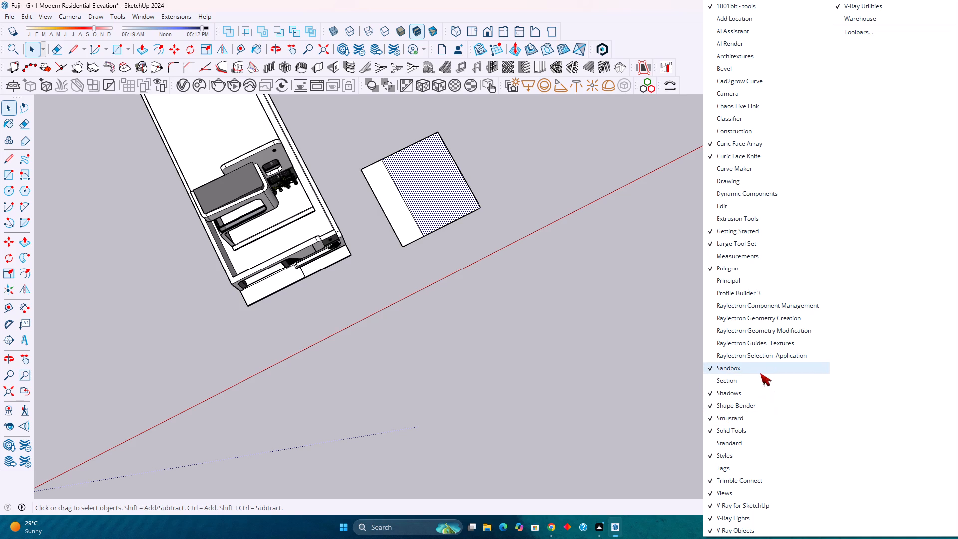
{"action": "left_click", "coordinate": [739, 171]}
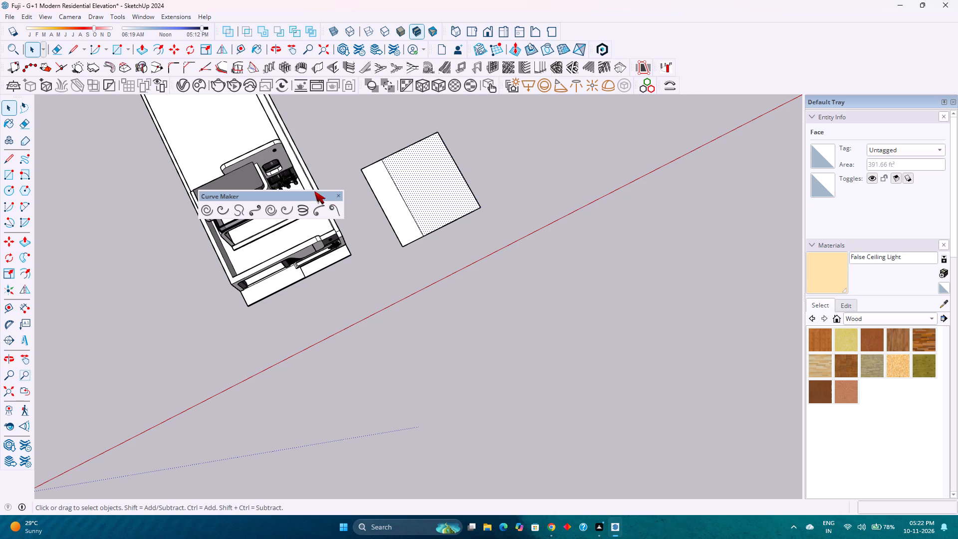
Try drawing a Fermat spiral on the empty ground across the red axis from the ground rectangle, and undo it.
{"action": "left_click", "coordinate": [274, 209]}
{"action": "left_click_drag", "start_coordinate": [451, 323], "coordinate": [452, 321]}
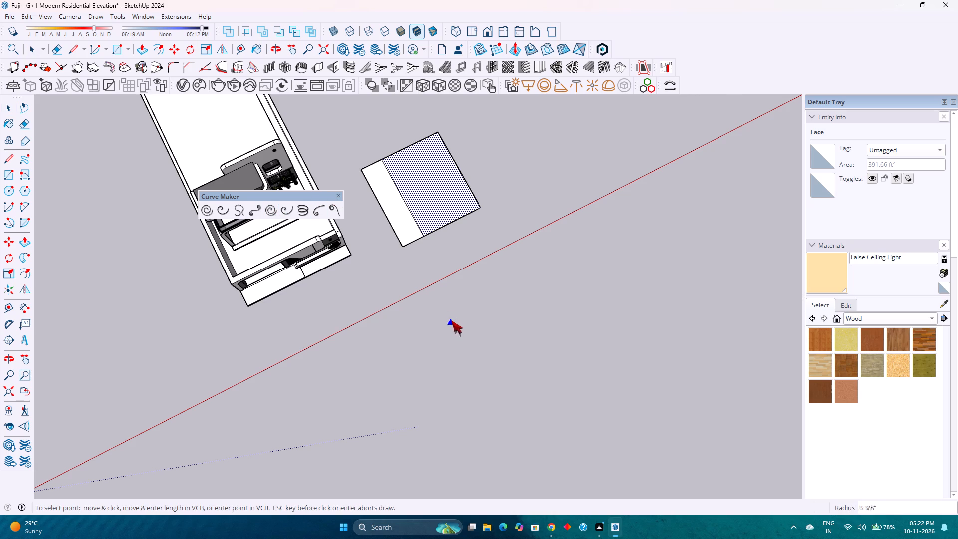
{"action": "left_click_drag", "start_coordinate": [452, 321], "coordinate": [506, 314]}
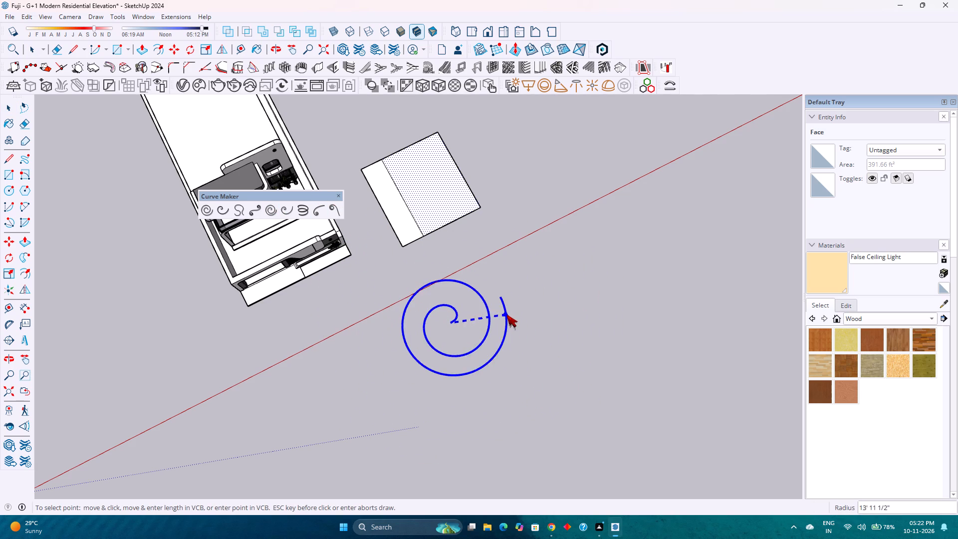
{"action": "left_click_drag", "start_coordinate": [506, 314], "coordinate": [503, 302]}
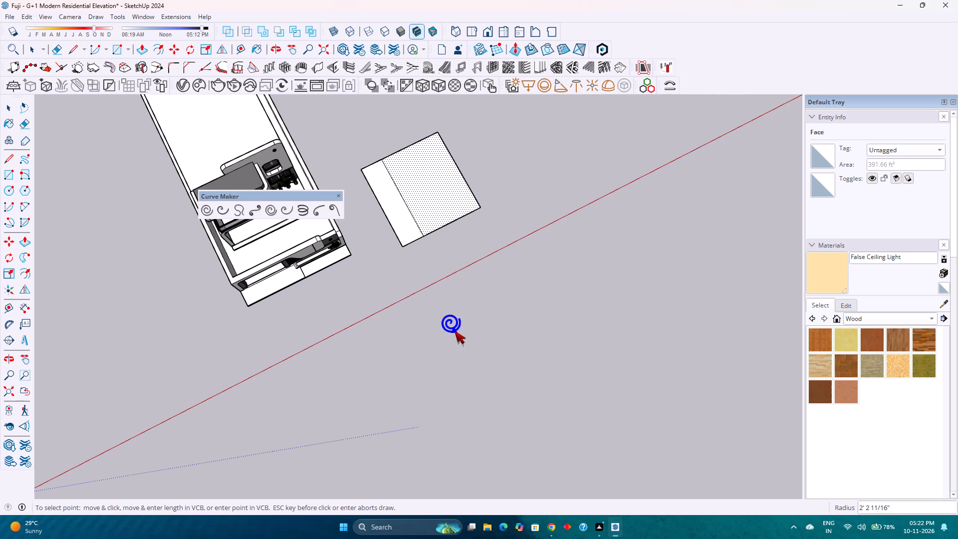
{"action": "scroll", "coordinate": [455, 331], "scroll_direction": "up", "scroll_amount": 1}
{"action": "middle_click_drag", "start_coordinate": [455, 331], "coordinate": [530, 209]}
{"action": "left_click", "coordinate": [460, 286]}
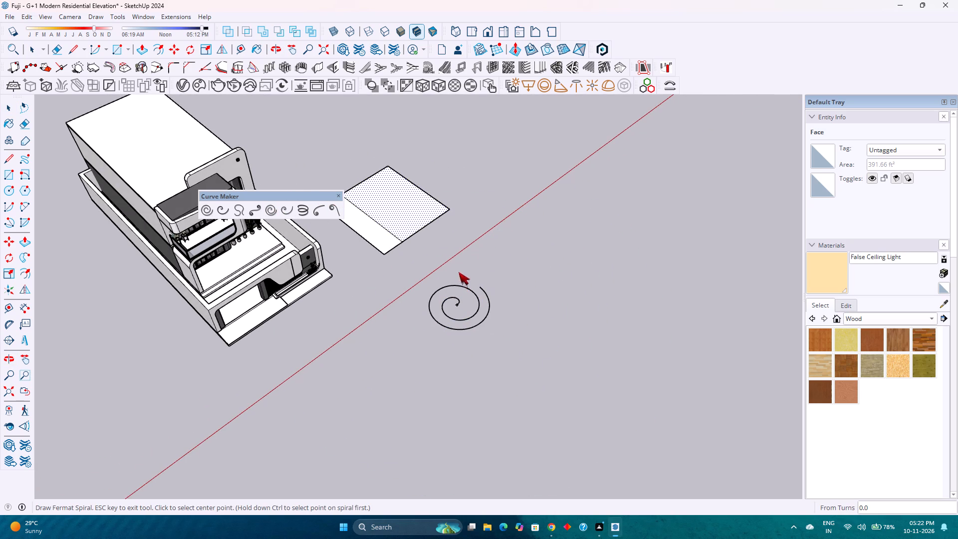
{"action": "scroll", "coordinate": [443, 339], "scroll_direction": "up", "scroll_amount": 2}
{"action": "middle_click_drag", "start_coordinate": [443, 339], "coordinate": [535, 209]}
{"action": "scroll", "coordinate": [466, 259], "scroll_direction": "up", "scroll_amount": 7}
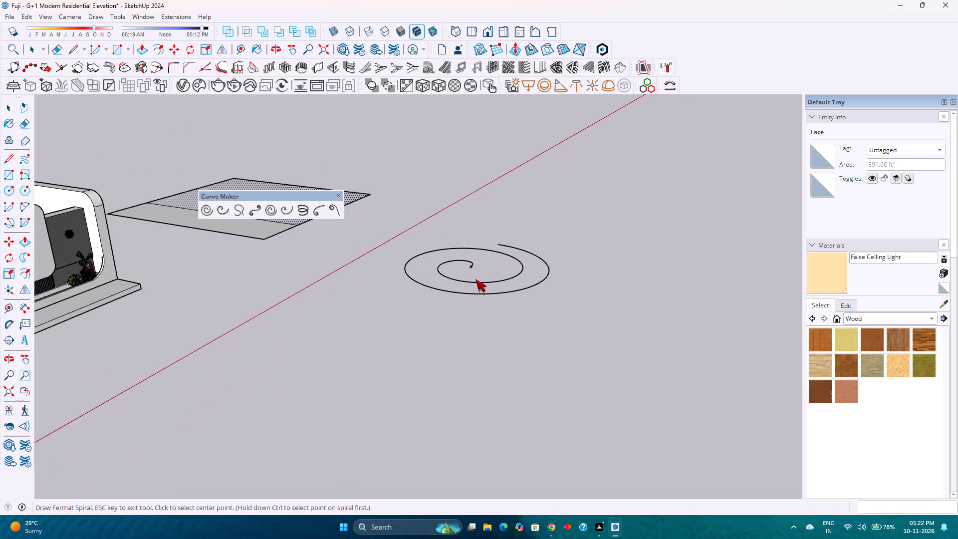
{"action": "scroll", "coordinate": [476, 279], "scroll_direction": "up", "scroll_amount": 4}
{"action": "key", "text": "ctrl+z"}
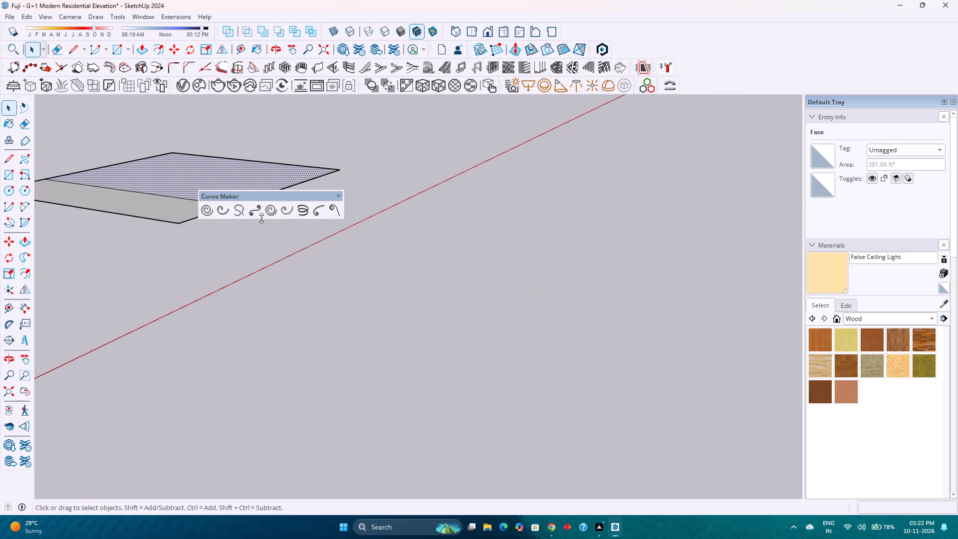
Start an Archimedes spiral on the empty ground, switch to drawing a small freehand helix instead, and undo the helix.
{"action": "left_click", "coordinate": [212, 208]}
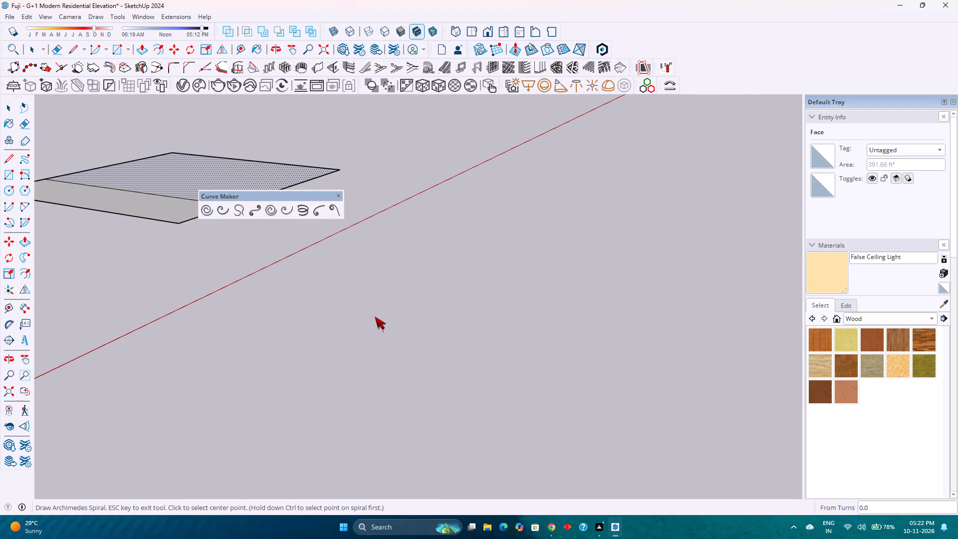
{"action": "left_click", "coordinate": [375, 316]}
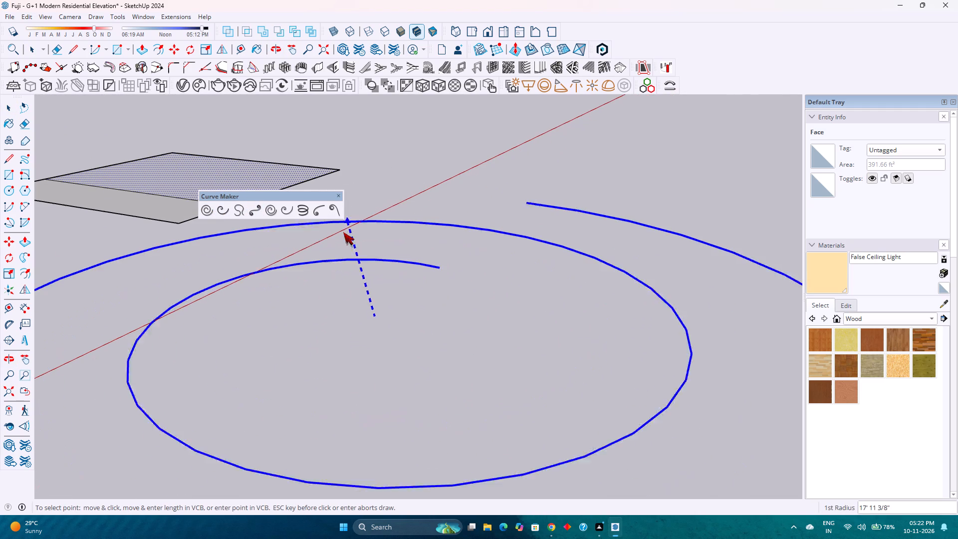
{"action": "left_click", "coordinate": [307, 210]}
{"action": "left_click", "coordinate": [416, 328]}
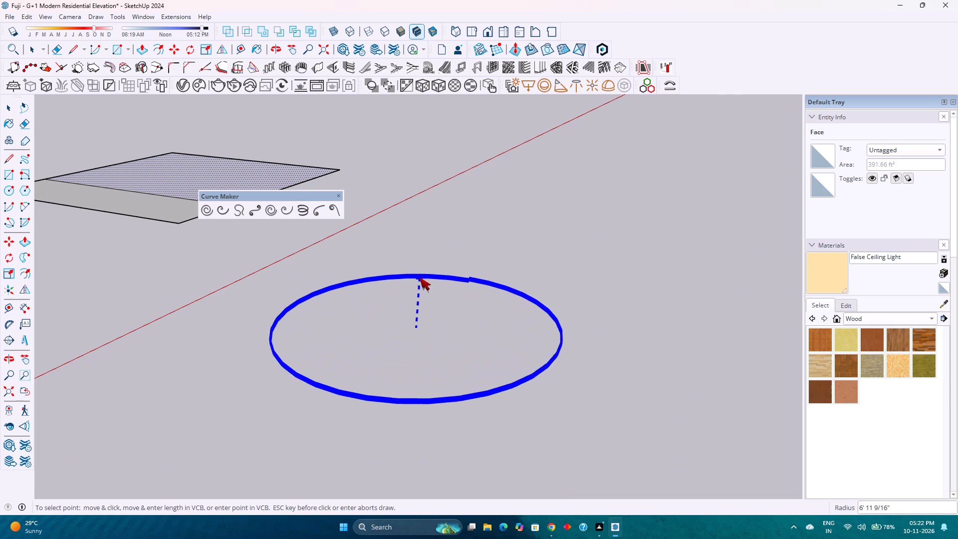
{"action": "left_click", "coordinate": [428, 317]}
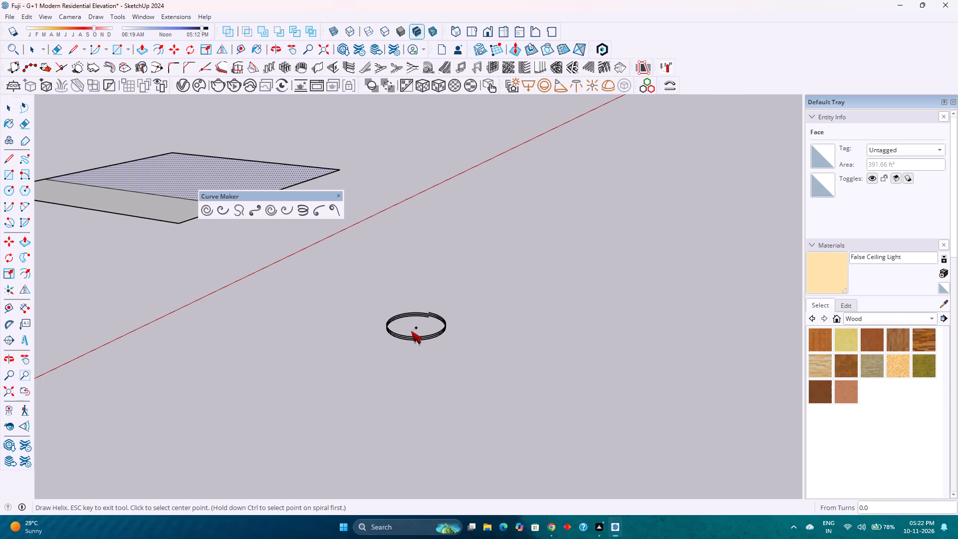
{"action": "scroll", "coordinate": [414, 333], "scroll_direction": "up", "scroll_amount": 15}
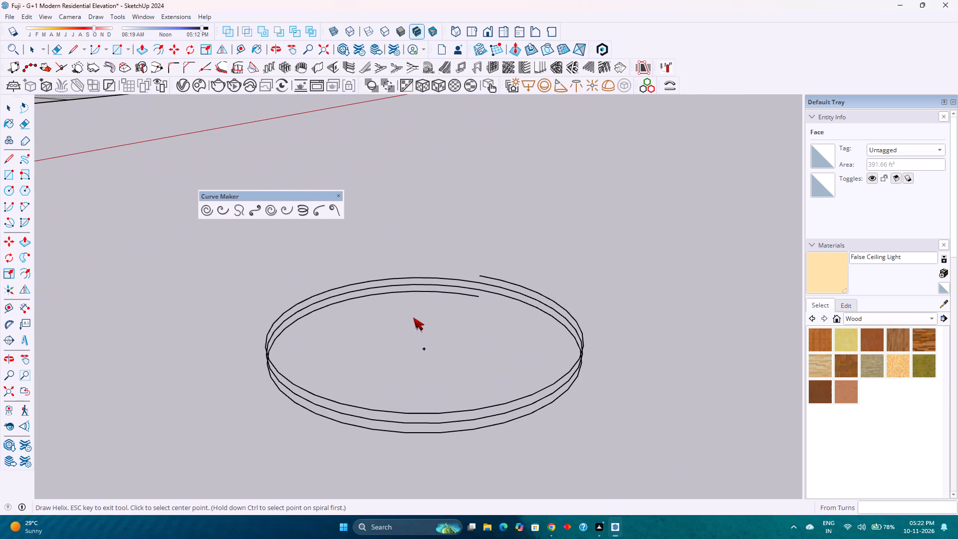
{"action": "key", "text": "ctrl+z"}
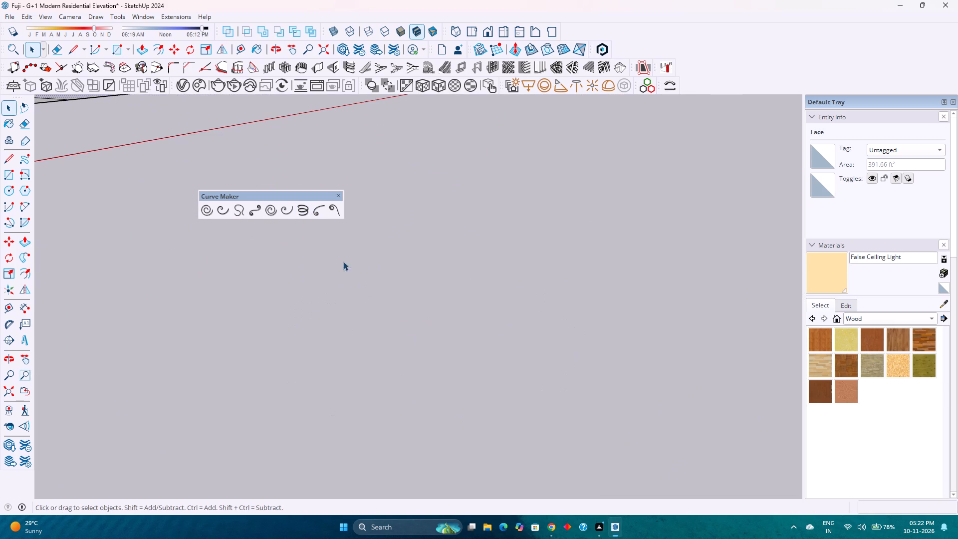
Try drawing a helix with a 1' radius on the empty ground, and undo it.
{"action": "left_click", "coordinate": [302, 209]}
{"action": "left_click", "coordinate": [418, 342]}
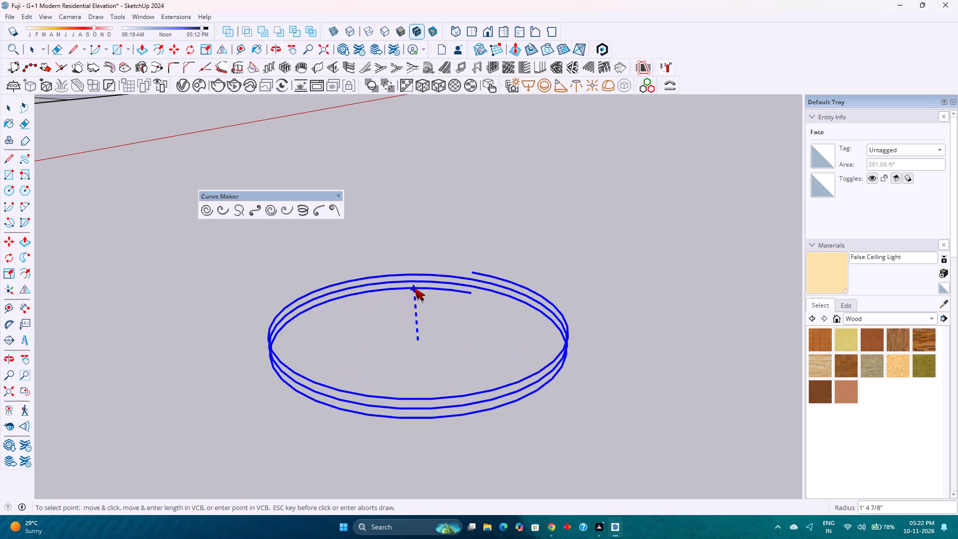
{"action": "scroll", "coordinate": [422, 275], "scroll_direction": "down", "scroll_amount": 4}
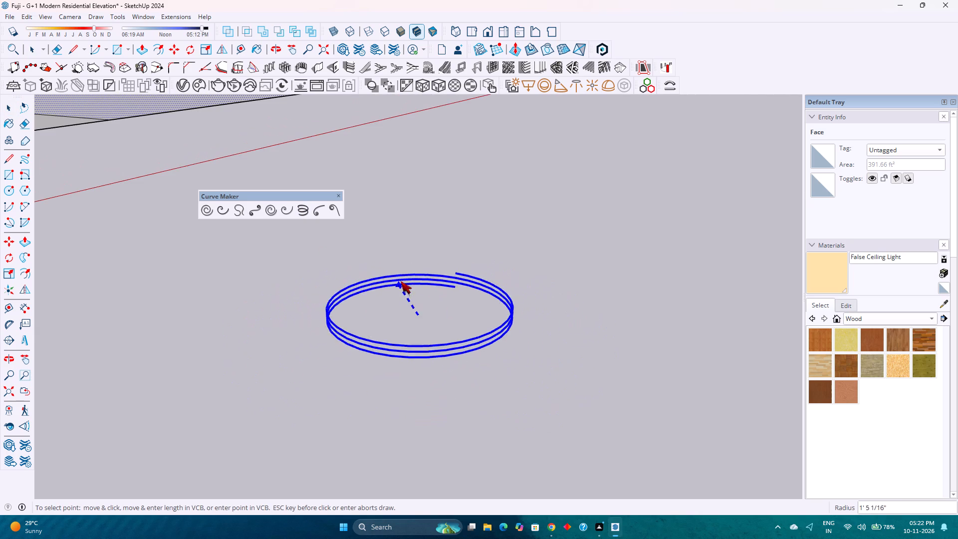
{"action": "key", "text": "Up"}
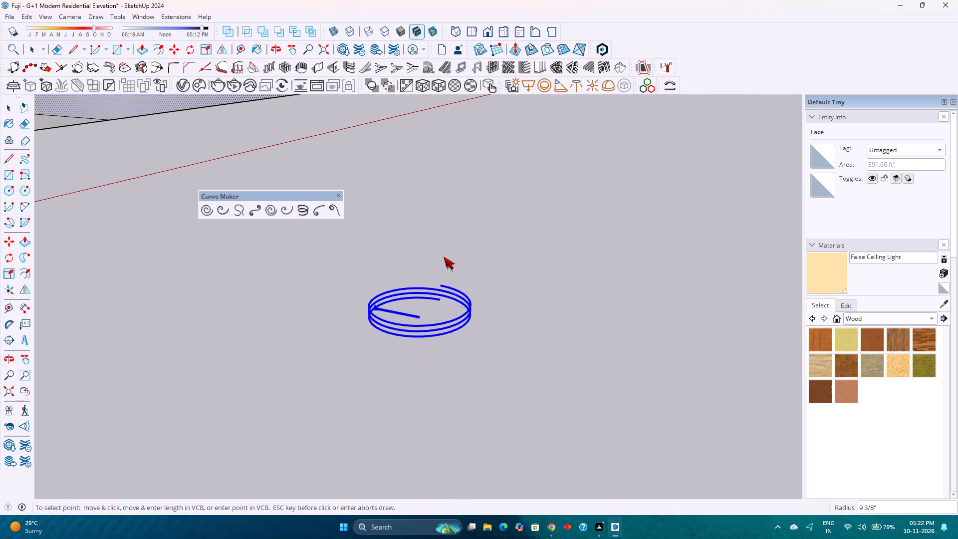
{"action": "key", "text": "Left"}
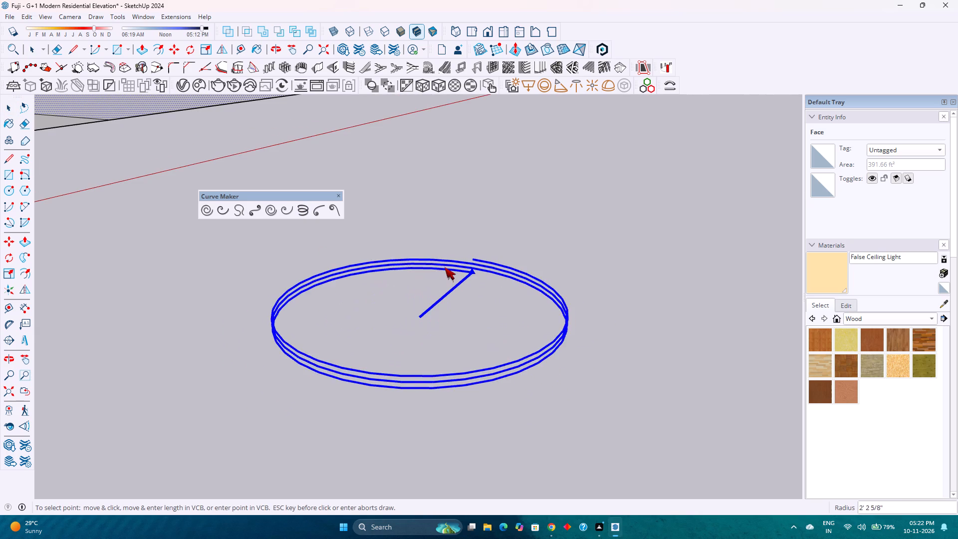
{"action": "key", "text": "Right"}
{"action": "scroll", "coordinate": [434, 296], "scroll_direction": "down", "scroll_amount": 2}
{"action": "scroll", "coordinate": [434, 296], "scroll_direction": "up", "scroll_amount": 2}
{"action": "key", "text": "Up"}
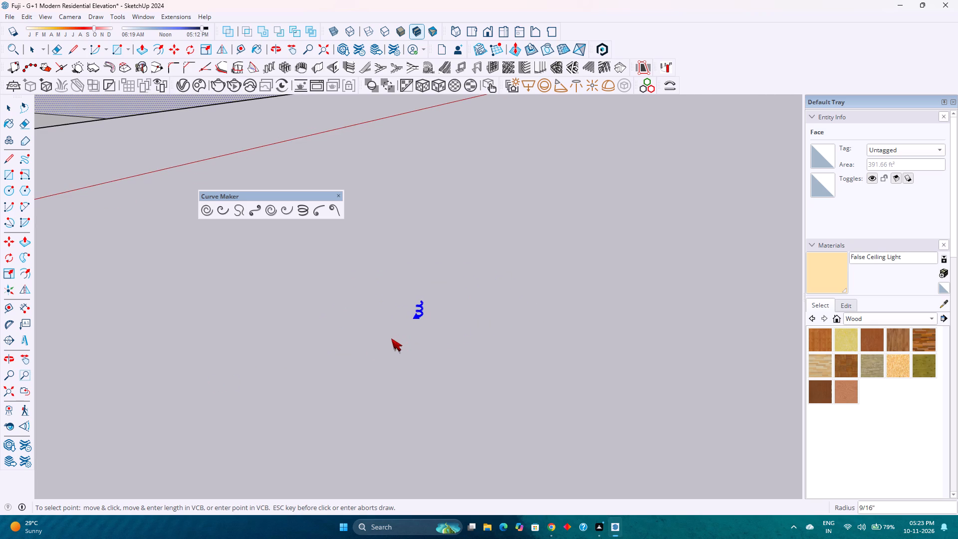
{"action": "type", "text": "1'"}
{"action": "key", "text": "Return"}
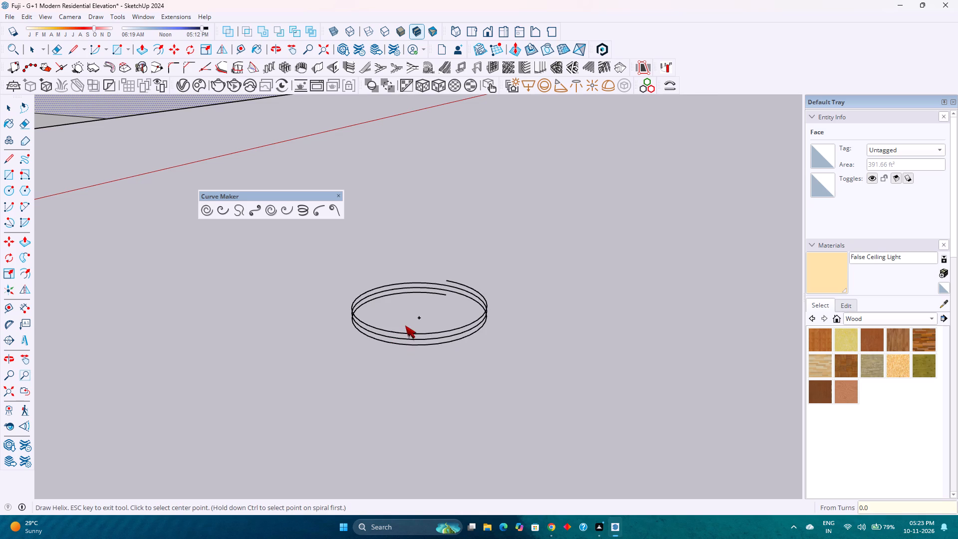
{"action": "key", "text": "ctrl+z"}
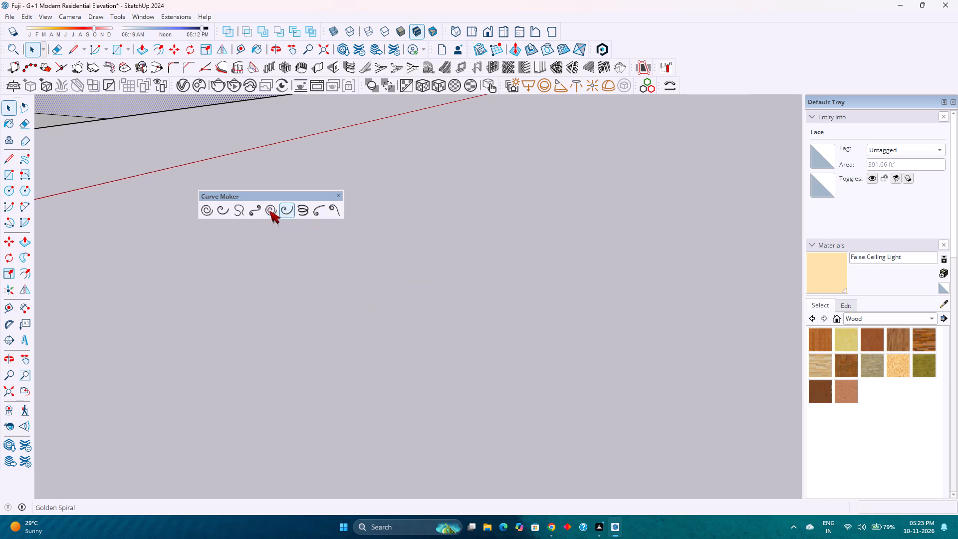
Draw a helix with a radius of about 1' 7" on the empty ground beyond the red axis.
{"action": "left_click", "coordinate": [299, 212]}
{"action": "left_click_drag", "start_coordinate": [332, 299], "coordinate": [341, 333]}
{"action": "left_click", "coordinate": [428, 310]}
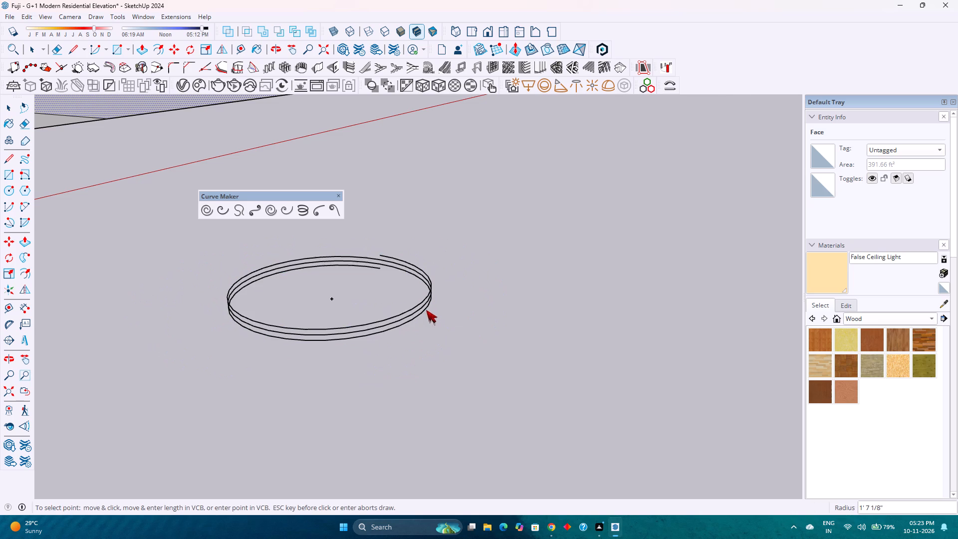
{"action": "key", "text": "space"}
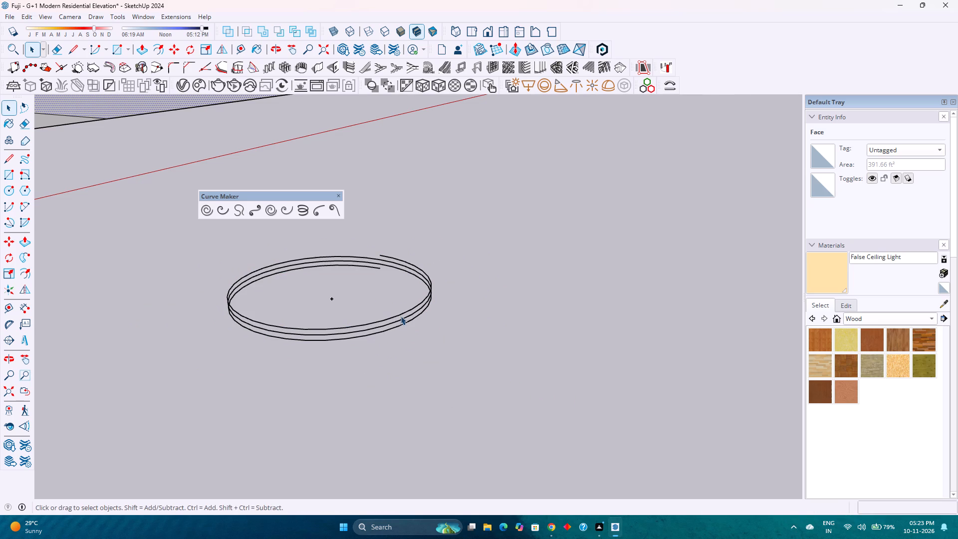
Open the helix group and examine the properties of its curve and centre guide point.
{"action": "left_click", "coordinate": [401, 316]}
{"action": "double_click", "coordinate": [398, 322]}
{"action": "left_click", "coordinate": [399, 317]}
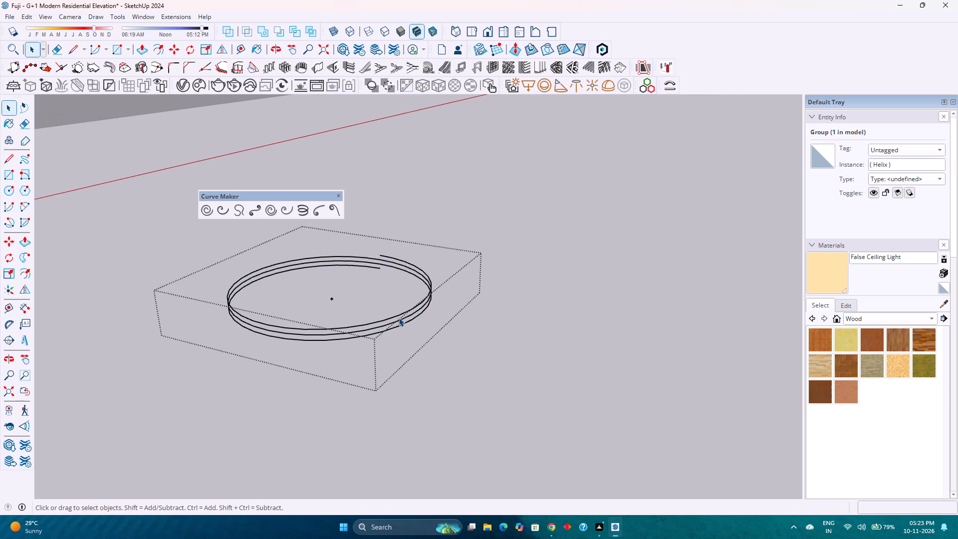
{"action": "left_click", "coordinate": [402, 318]}
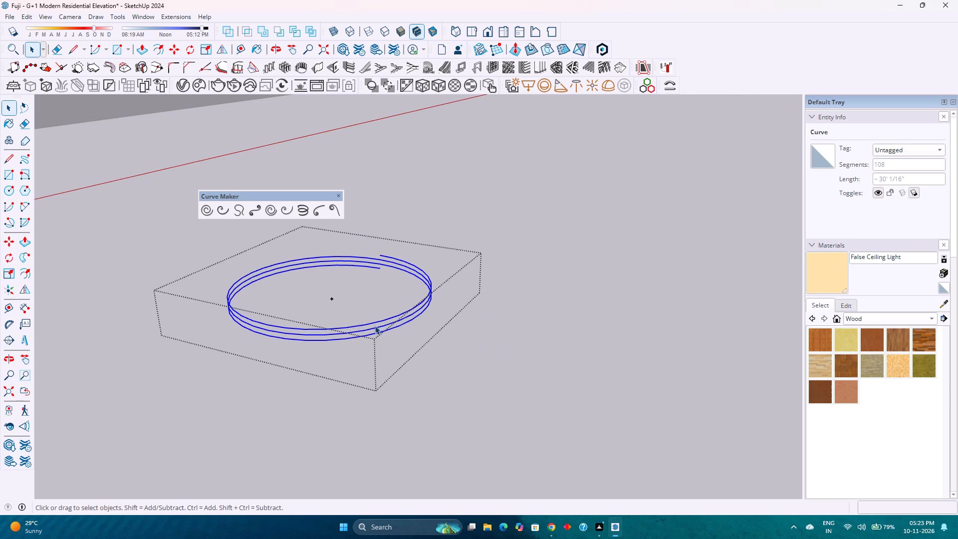
{"action": "left_click", "coordinate": [910, 166]}
{"action": "left_click", "coordinate": [333, 300]}
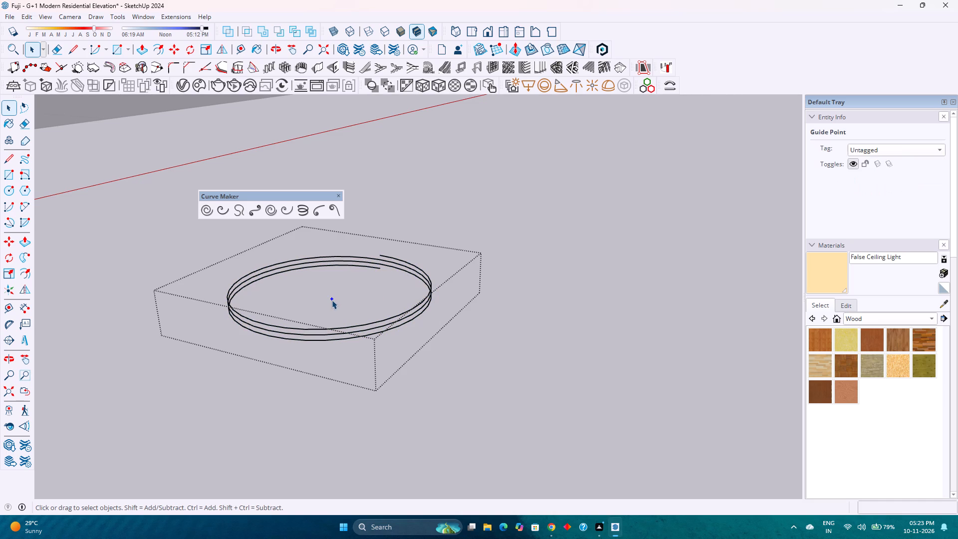
{"action": "left_click", "coordinate": [332, 300]}
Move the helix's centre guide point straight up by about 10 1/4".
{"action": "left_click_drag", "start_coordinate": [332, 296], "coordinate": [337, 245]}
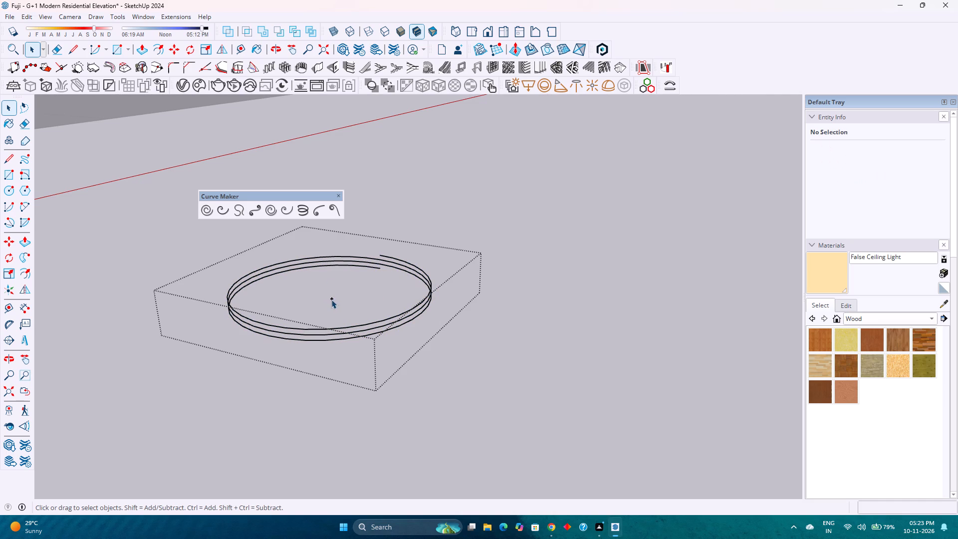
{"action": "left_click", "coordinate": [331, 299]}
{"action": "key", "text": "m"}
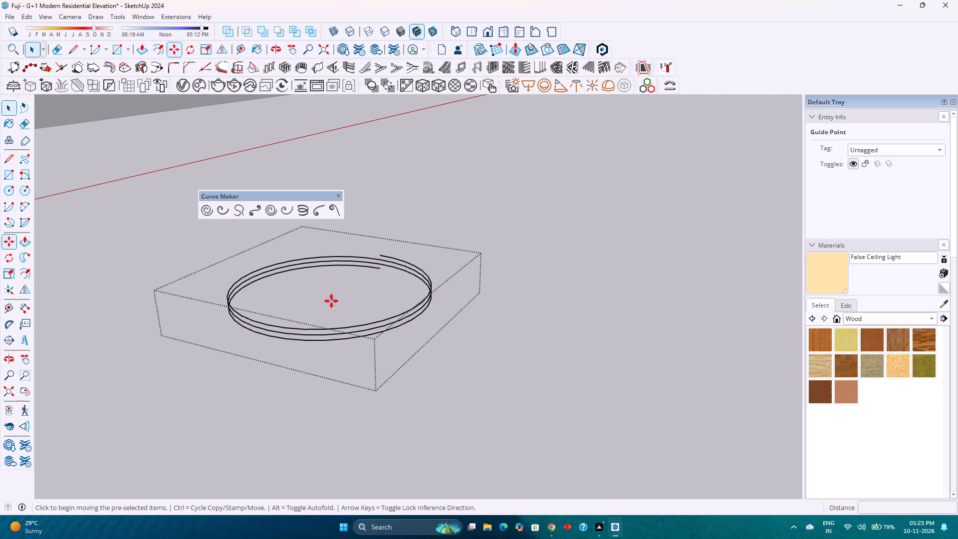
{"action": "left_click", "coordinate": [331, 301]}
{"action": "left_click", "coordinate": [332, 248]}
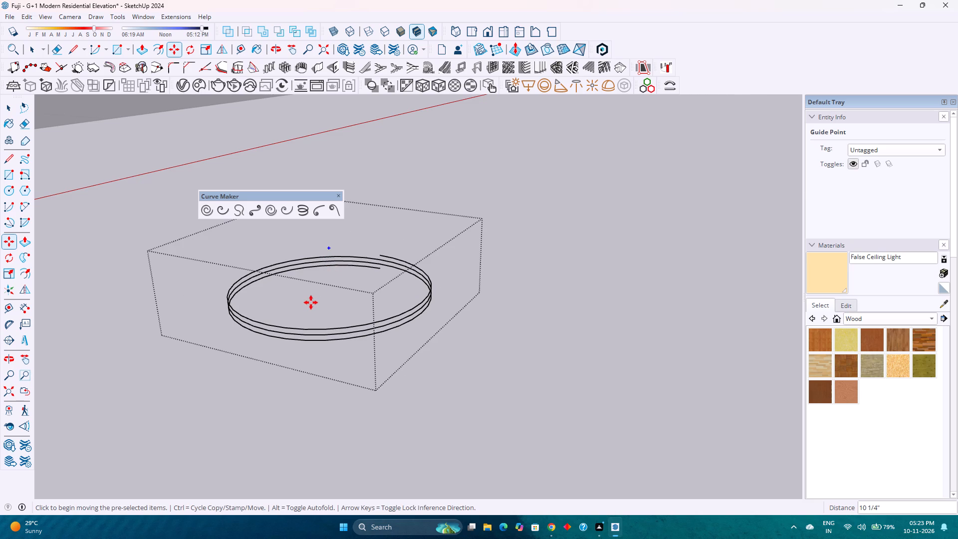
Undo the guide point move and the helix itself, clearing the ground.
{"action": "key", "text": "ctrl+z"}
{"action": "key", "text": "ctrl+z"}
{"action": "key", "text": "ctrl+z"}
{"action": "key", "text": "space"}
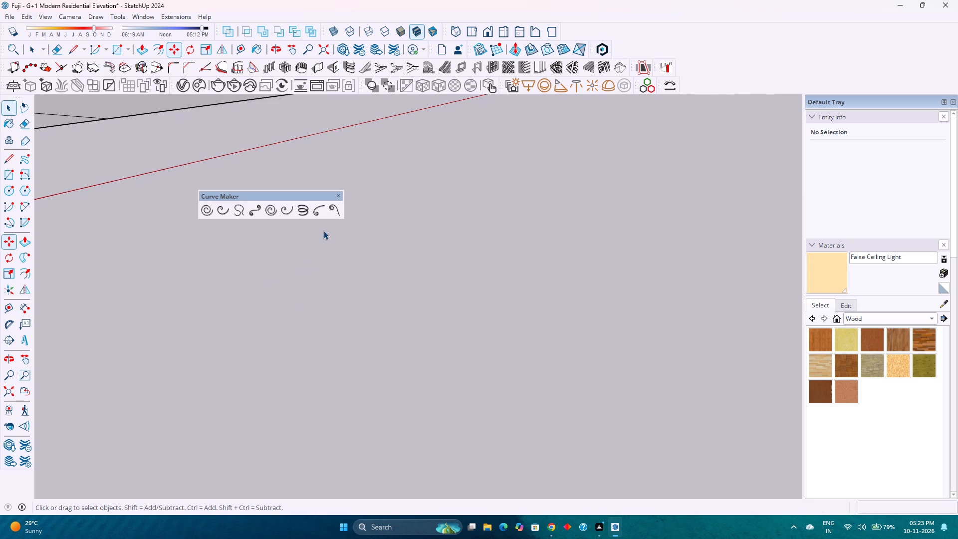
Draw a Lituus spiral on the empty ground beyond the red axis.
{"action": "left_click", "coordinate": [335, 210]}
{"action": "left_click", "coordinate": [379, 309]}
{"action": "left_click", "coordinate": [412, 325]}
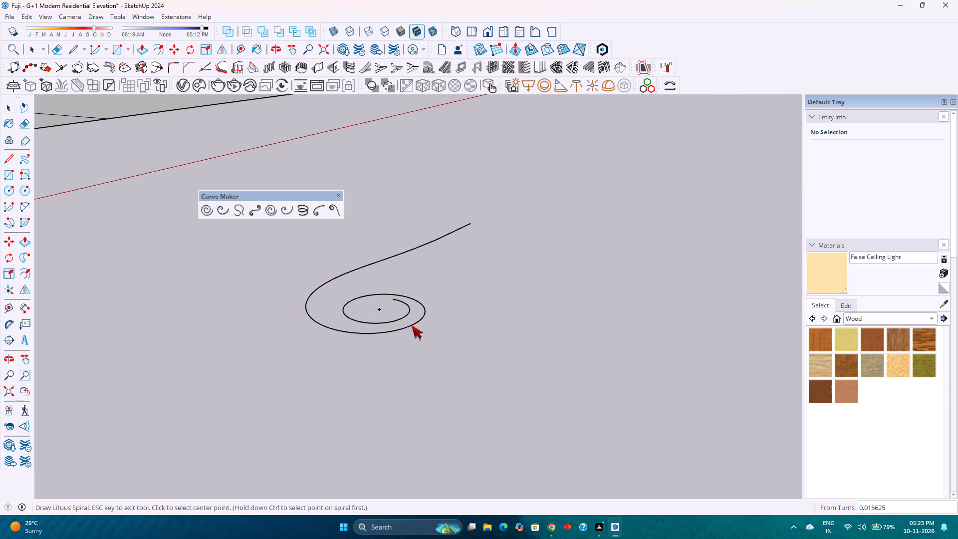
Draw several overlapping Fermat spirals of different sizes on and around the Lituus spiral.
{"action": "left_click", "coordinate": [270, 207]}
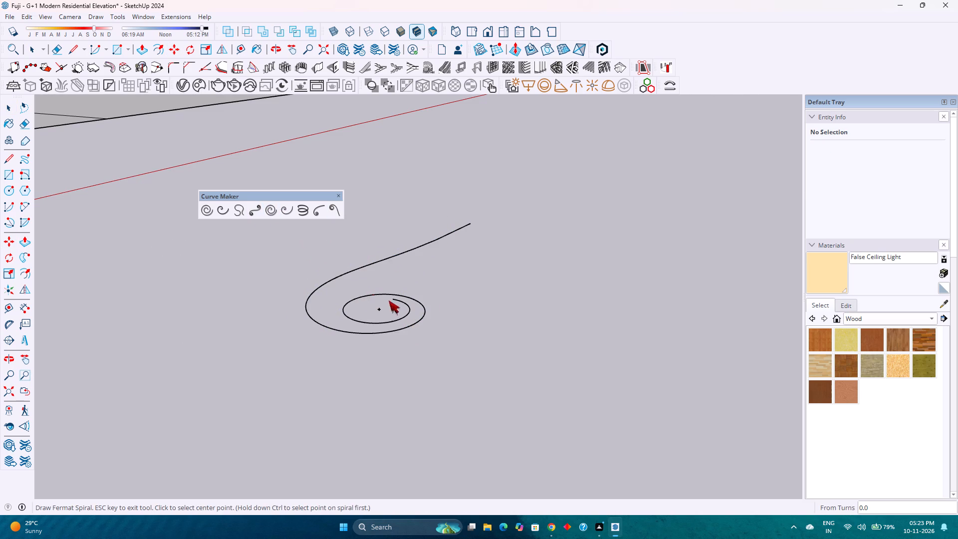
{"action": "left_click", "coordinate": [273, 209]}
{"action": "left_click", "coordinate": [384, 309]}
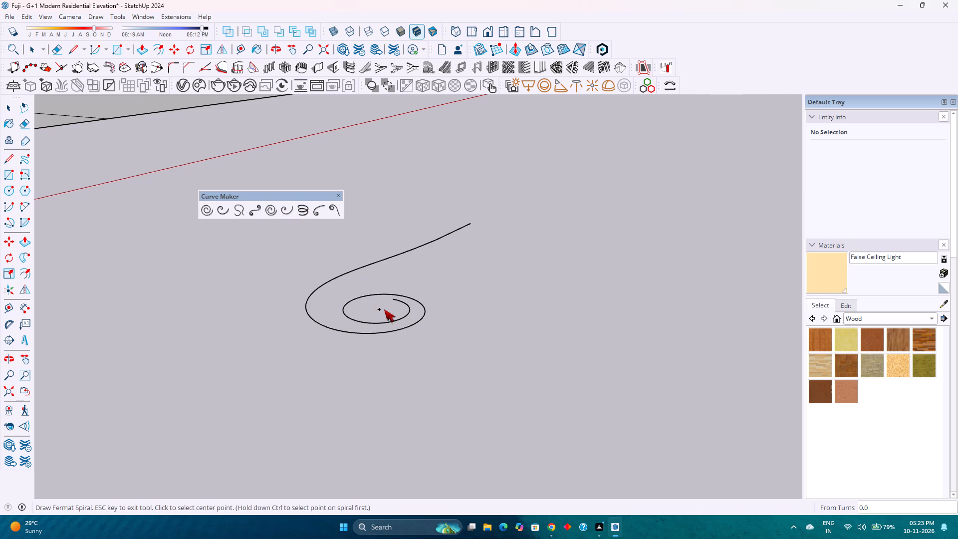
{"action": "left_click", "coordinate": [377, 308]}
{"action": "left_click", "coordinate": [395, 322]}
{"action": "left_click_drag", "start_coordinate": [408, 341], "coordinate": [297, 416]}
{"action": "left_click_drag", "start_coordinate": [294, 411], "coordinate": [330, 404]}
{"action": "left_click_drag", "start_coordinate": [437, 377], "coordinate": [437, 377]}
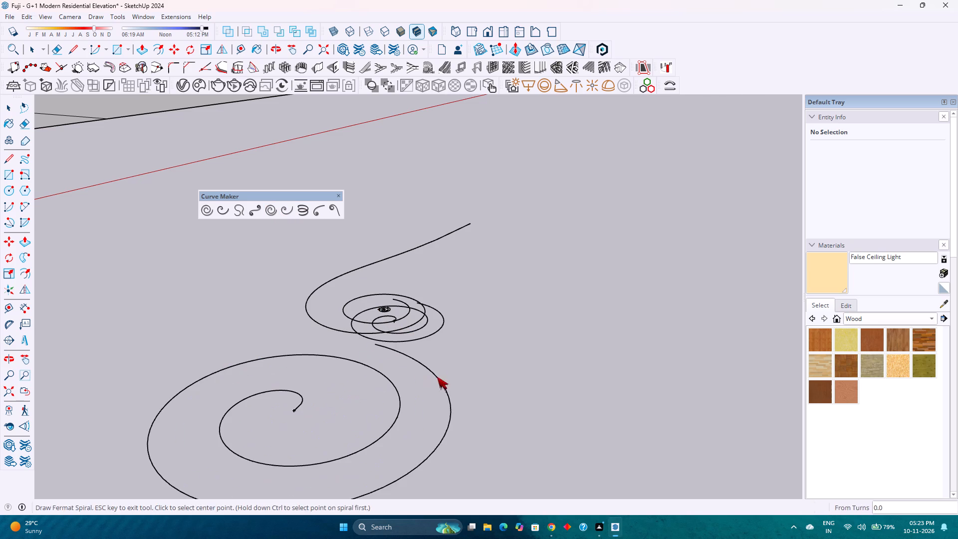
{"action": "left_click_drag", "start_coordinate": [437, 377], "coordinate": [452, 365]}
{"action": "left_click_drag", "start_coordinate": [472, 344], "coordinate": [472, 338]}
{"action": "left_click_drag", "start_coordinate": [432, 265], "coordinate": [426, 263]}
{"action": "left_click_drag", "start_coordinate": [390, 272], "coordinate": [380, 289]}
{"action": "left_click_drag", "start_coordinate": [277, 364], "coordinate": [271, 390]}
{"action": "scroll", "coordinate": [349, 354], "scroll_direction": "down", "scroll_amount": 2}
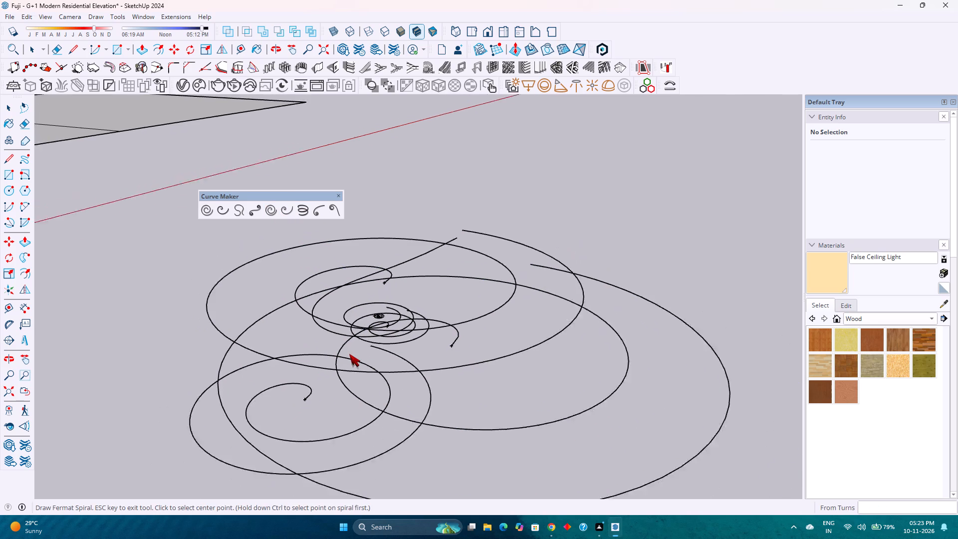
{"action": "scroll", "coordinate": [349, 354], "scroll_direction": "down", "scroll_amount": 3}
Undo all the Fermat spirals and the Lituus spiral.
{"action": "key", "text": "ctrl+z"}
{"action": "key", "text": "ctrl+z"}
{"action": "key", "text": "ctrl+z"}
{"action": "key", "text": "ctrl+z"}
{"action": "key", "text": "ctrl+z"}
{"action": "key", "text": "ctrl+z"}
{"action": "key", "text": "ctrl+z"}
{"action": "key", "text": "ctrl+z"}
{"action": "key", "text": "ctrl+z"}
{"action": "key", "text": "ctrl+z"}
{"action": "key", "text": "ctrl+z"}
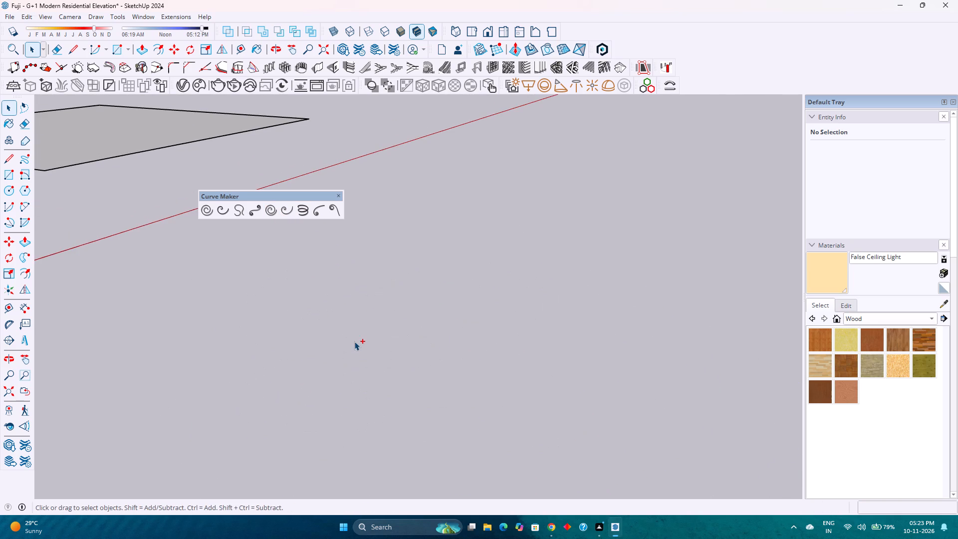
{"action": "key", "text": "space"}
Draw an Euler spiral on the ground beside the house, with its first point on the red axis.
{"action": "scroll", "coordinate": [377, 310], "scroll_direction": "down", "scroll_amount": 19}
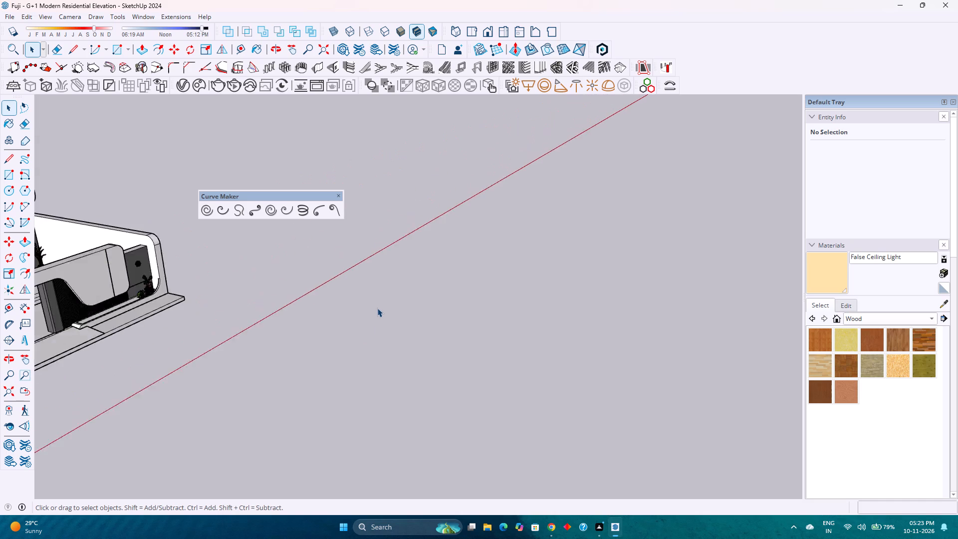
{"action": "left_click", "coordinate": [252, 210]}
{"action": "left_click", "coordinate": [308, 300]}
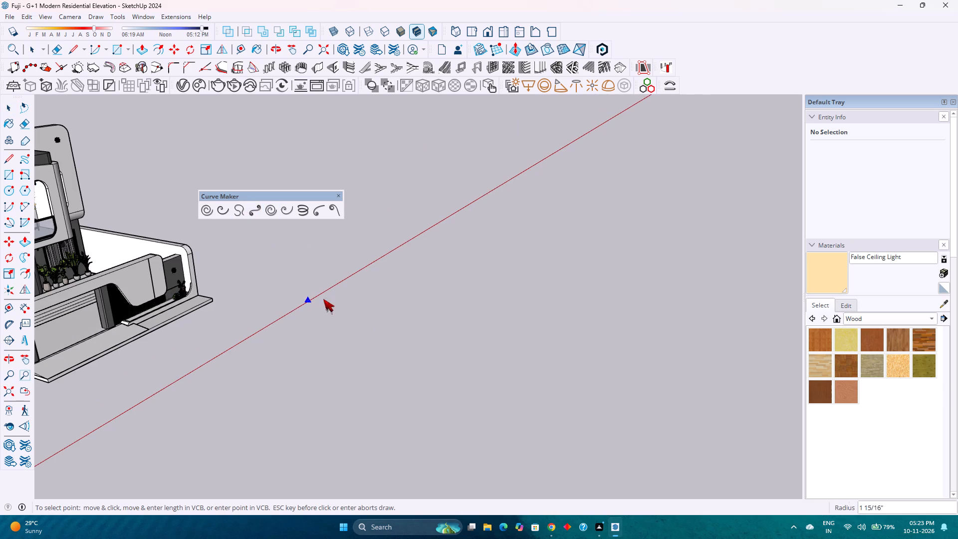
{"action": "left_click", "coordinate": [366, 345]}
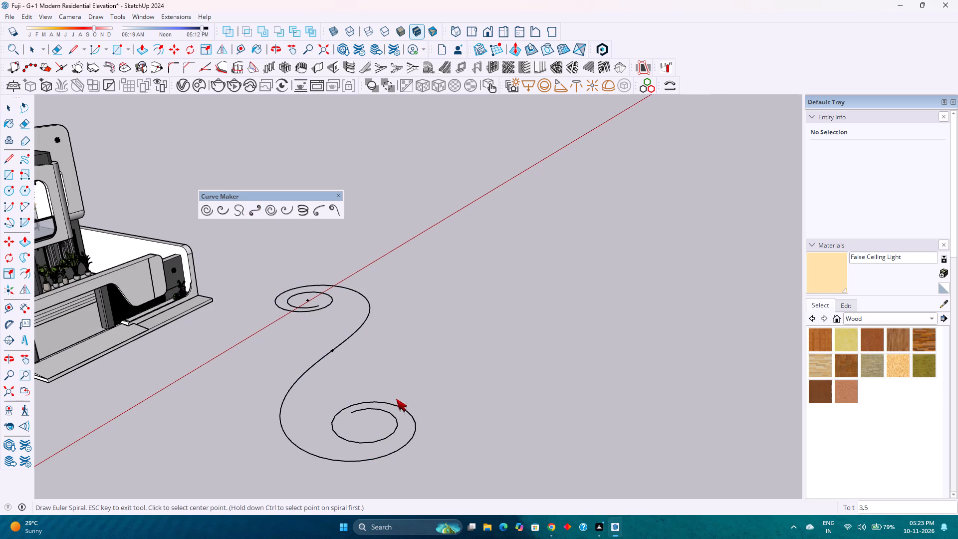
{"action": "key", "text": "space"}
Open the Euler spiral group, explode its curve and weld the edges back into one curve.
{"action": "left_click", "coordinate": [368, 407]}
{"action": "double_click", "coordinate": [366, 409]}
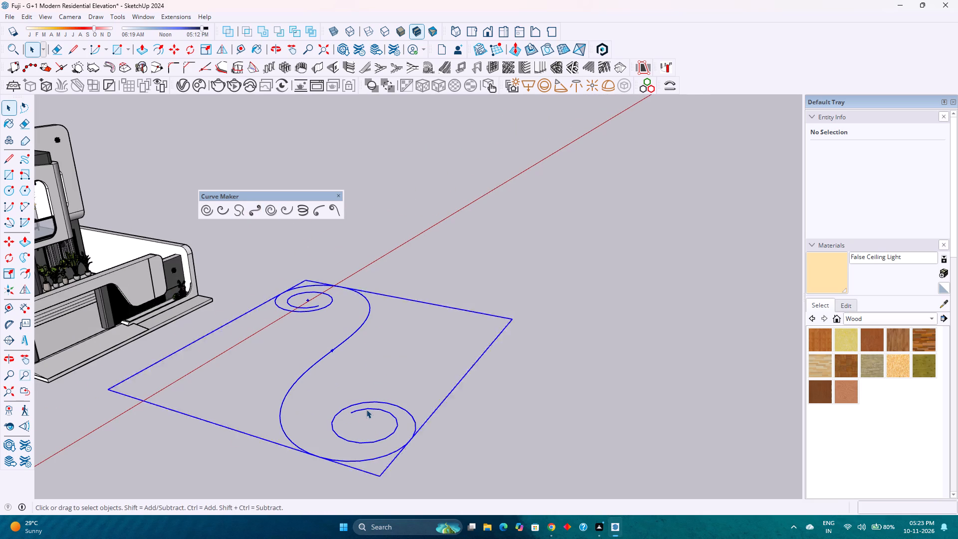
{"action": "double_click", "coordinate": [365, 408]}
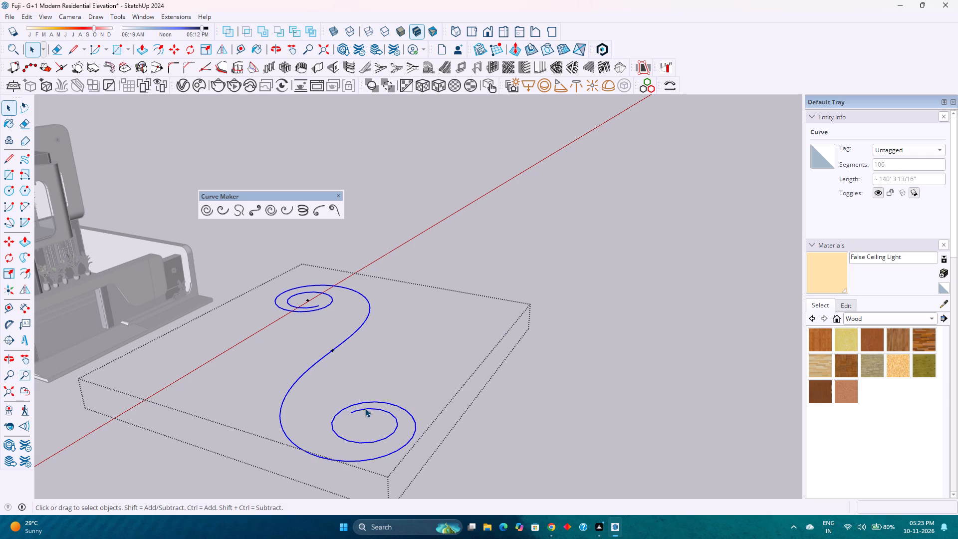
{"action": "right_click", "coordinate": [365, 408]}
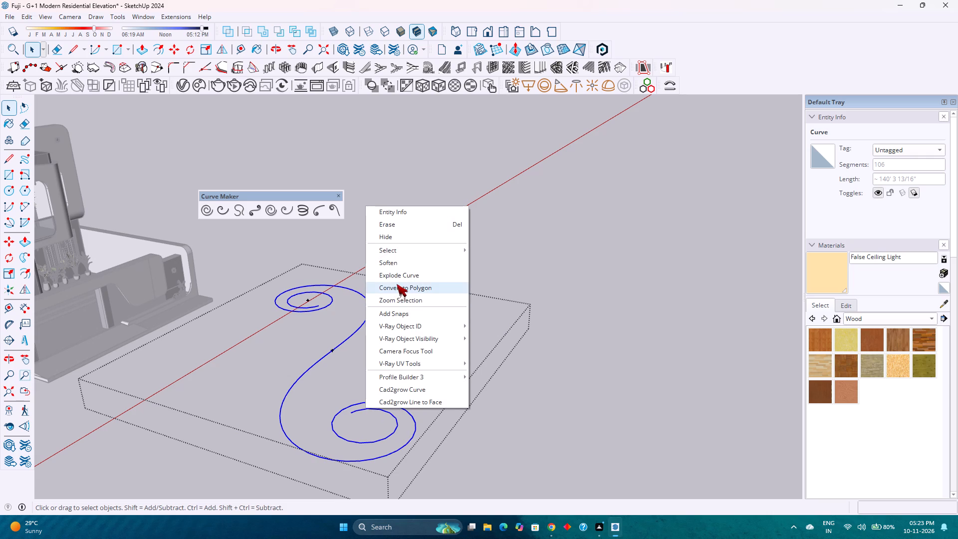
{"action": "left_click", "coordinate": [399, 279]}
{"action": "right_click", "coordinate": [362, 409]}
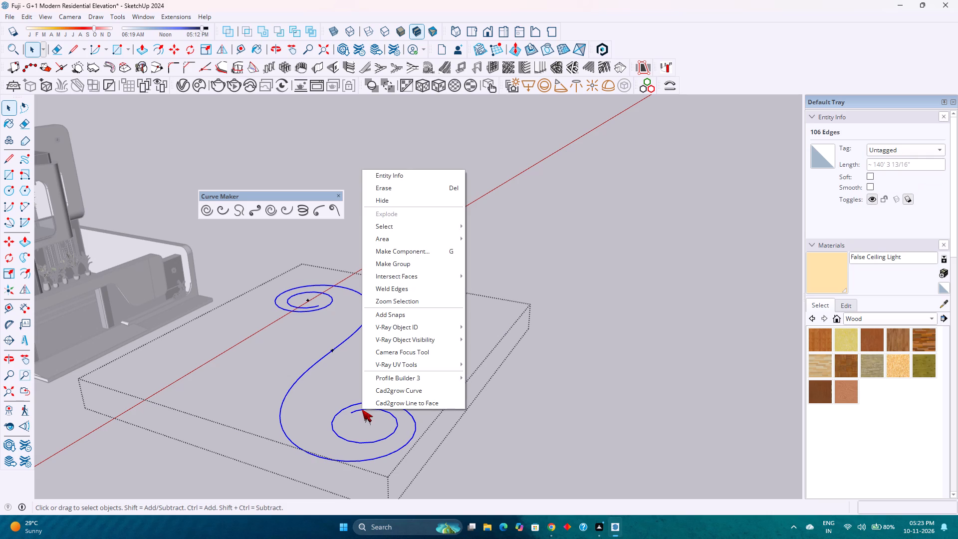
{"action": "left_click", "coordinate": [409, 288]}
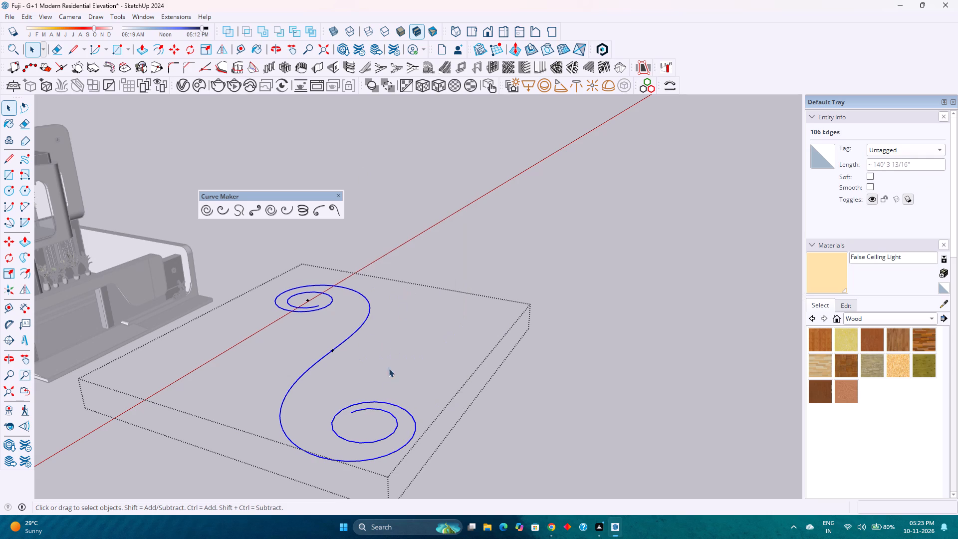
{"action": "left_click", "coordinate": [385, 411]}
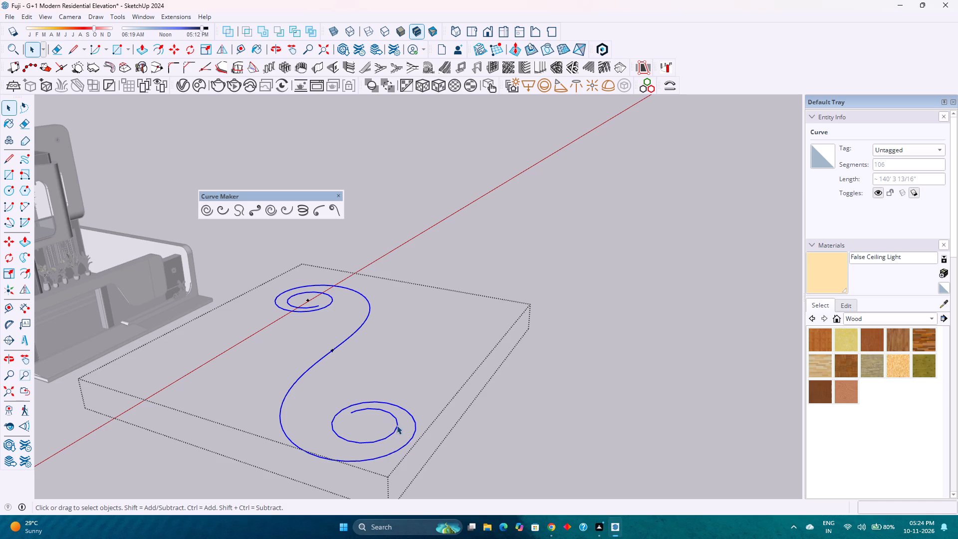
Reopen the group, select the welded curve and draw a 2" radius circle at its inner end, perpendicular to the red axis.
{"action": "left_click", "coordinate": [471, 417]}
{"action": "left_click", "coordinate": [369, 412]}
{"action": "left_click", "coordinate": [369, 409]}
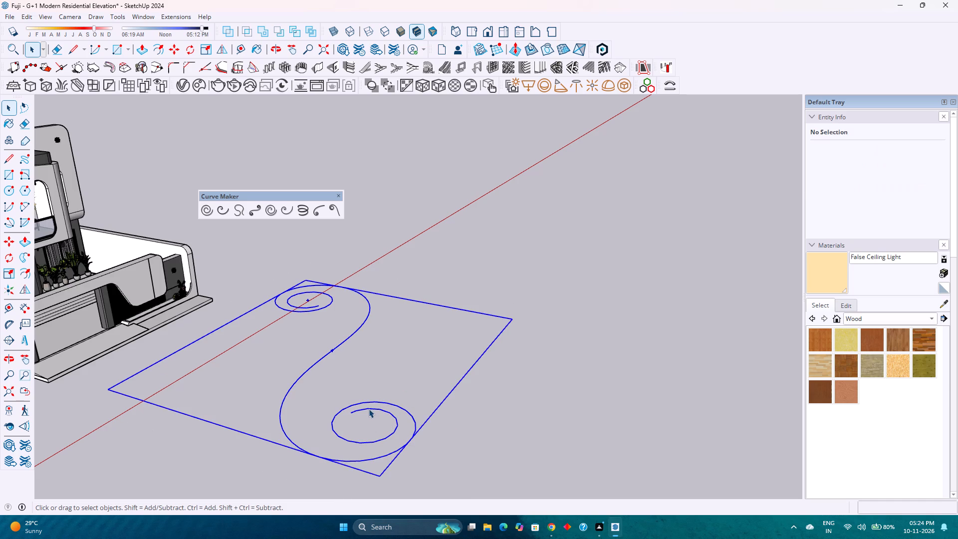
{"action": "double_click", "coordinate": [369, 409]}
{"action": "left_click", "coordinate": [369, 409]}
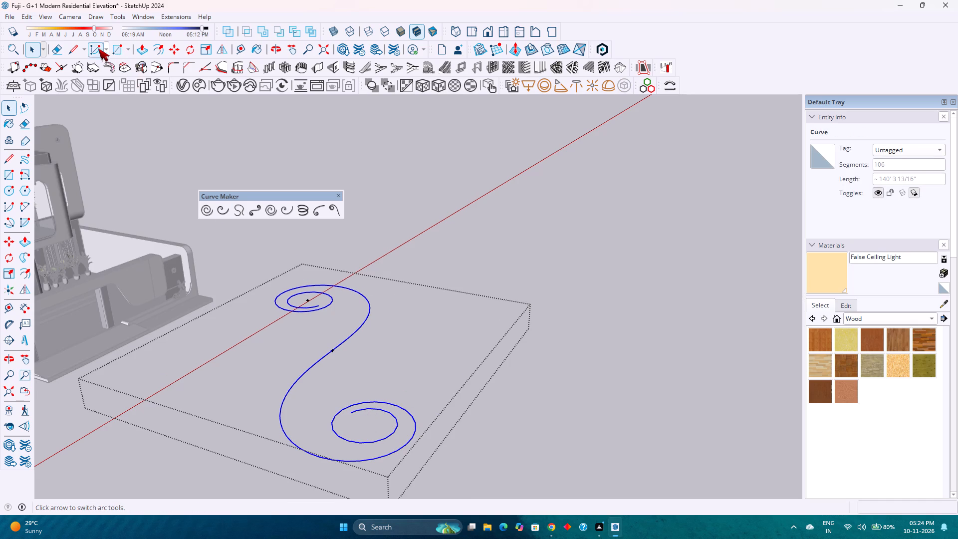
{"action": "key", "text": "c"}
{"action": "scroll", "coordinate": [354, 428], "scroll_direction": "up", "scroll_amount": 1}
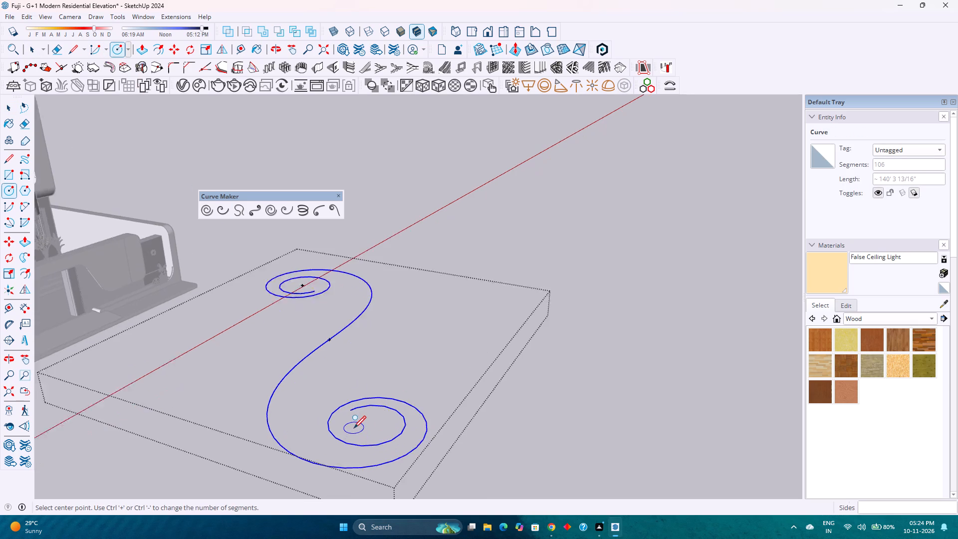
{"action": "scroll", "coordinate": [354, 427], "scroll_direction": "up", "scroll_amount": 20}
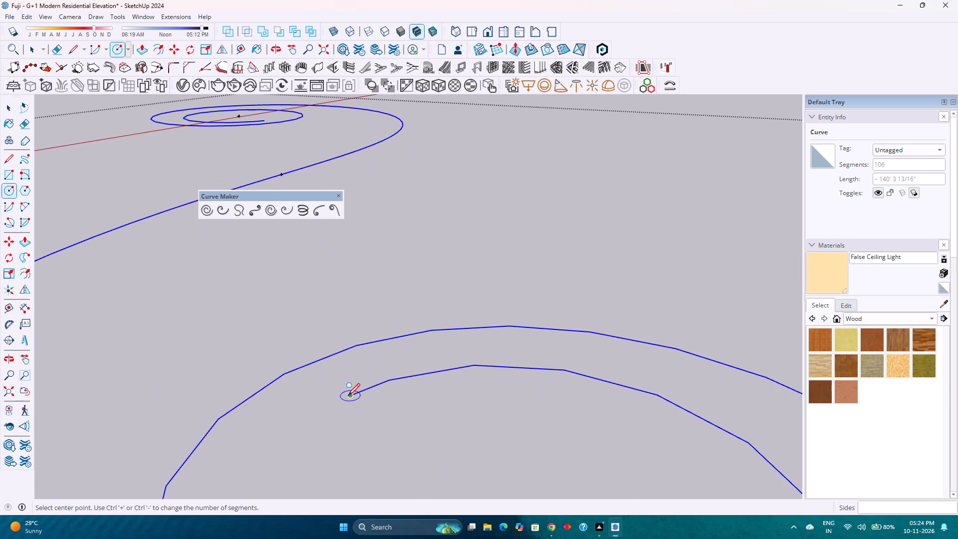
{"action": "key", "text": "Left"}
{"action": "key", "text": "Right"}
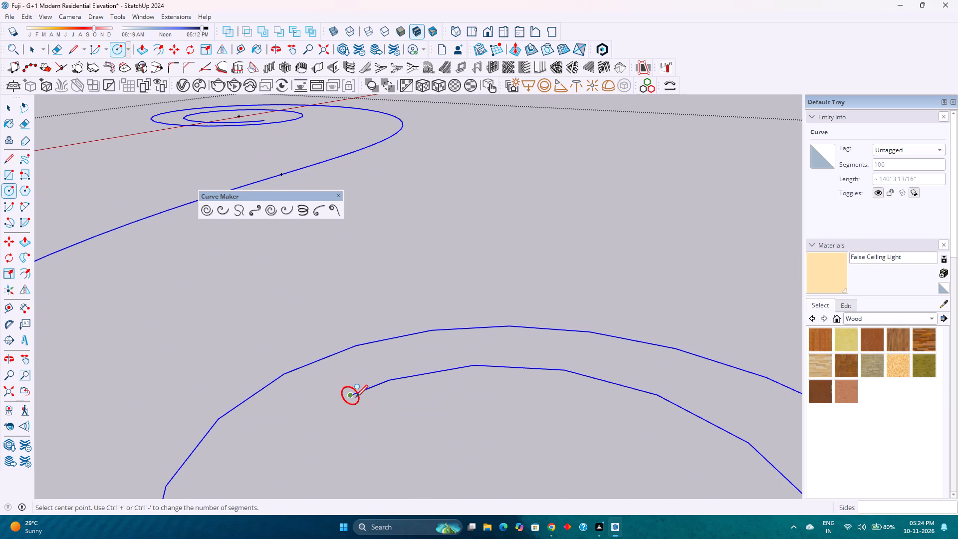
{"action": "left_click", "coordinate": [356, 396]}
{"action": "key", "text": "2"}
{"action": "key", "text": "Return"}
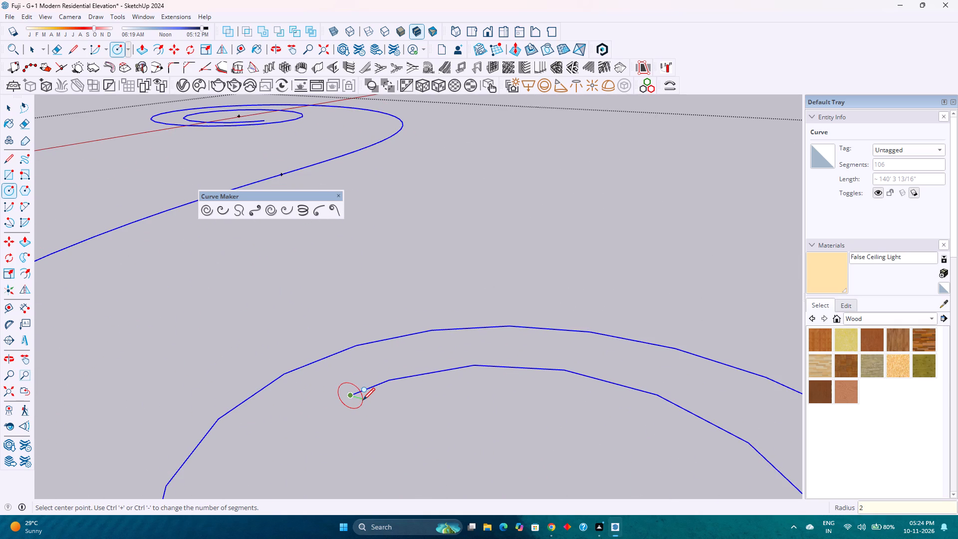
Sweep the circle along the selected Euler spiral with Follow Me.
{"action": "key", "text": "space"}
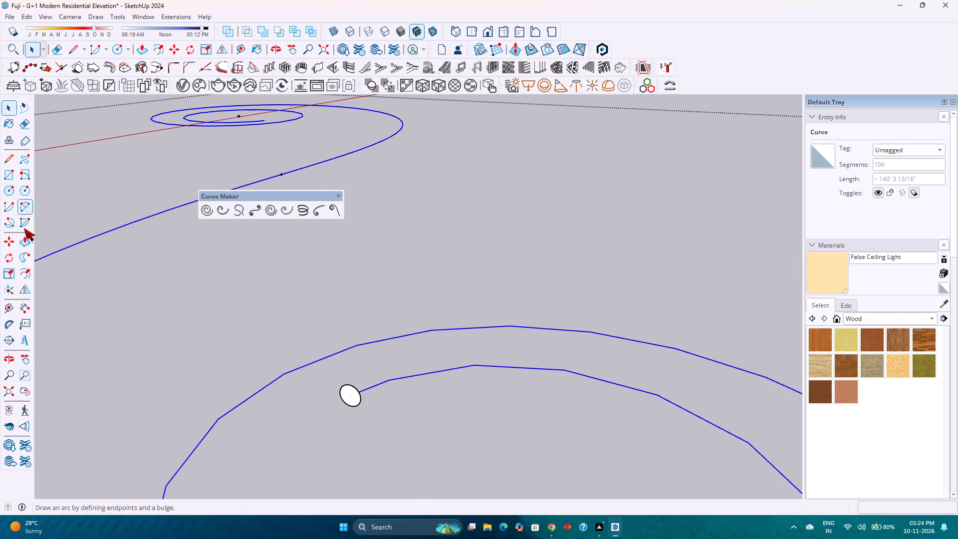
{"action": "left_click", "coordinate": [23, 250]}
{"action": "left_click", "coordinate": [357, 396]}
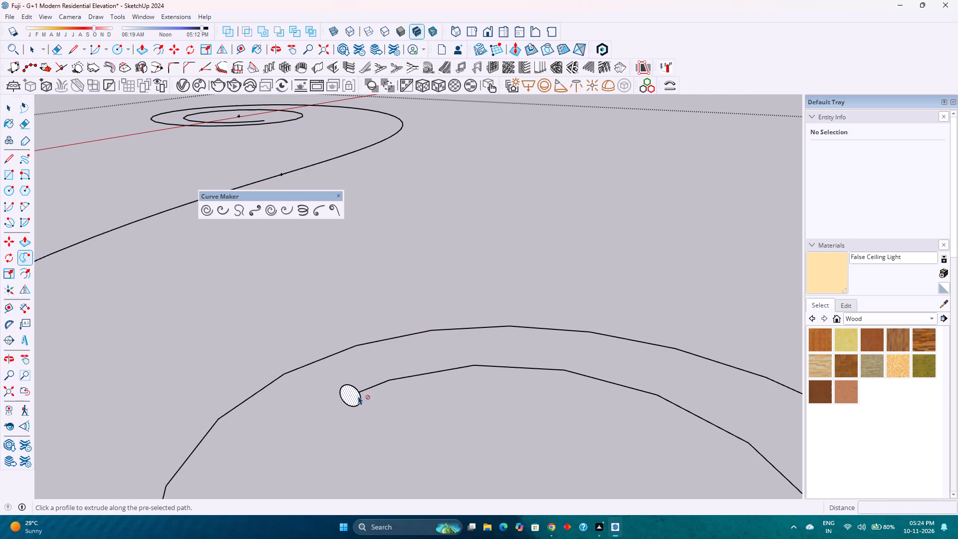
Examine the swept spiral tube from above and close up at its coiled end.
{"action": "scroll", "coordinate": [400, 352], "scroll_direction": "down", "scroll_amount": 20}
{"action": "scroll", "coordinate": [400, 352], "scroll_direction": "down", "scroll_amount": 1}
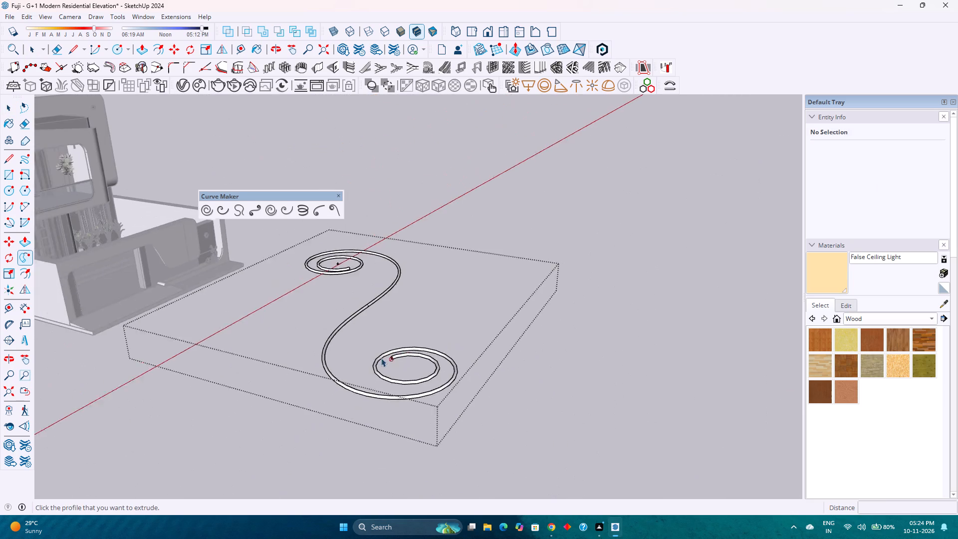
{"action": "scroll", "coordinate": [382, 358], "scroll_direction": "down", "scroll_amount": 1}
{"action": "middle_click_drag", "start_coordinate": [382, 358], "coordinate": [384, 487]}
{"action": "scroll", "coordinate": [384, 382], "scroll_direction": "up", "scroll_amount": 4}
{"action": "middle_click_drag", "start_coordinate": [385, 382], "coordinate": [429, 410]}
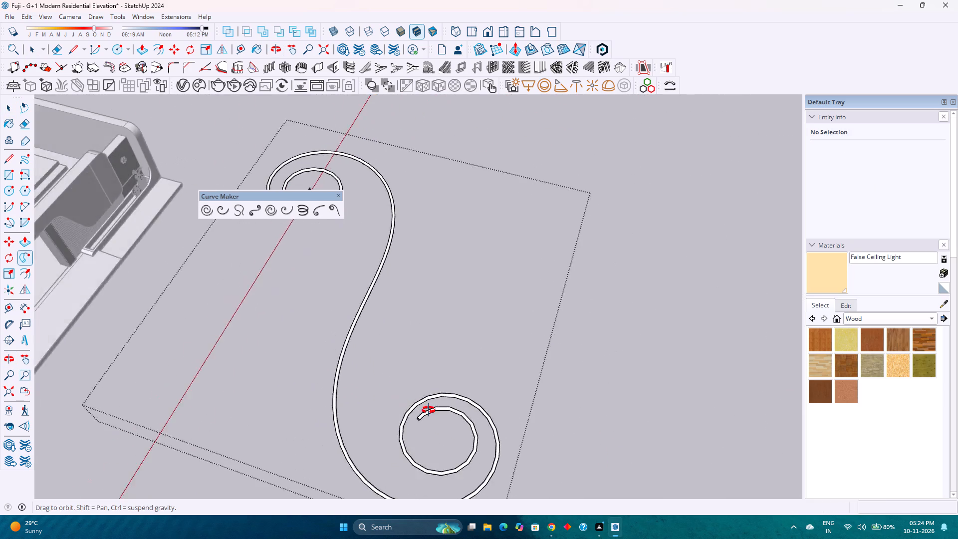
{"action": "middle_click_drag", "start_coordinate": [429, 410], "coordinate": [701, 416]}
{"action": "left_click", "coordinate": [262, 318]}
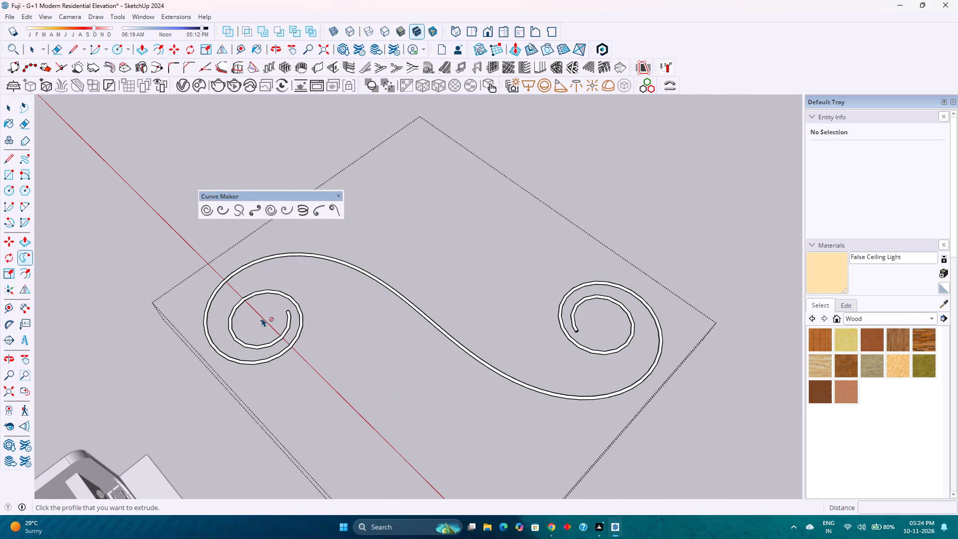
{"action": "scroll", "coordinate": [278, 306], "scroll_direction": "up", "scroll_amount": 10}
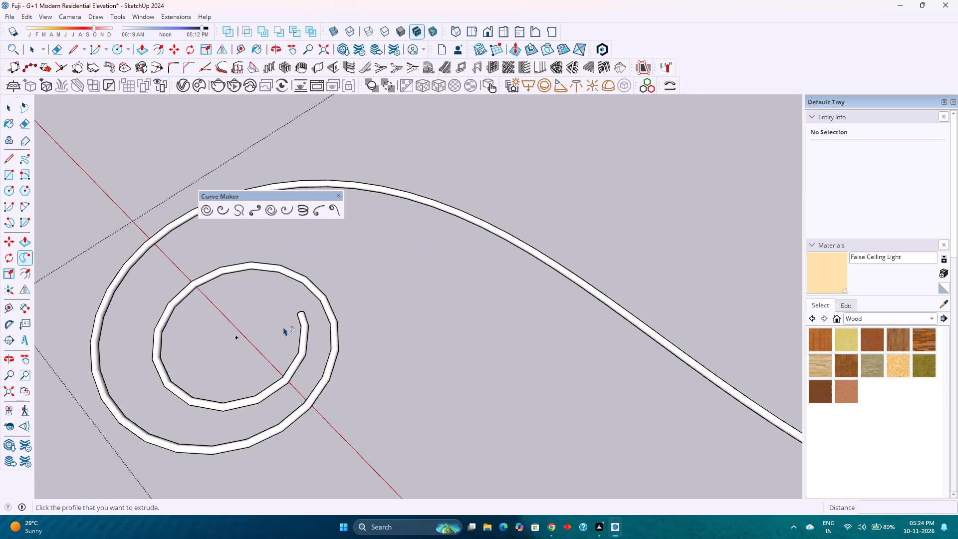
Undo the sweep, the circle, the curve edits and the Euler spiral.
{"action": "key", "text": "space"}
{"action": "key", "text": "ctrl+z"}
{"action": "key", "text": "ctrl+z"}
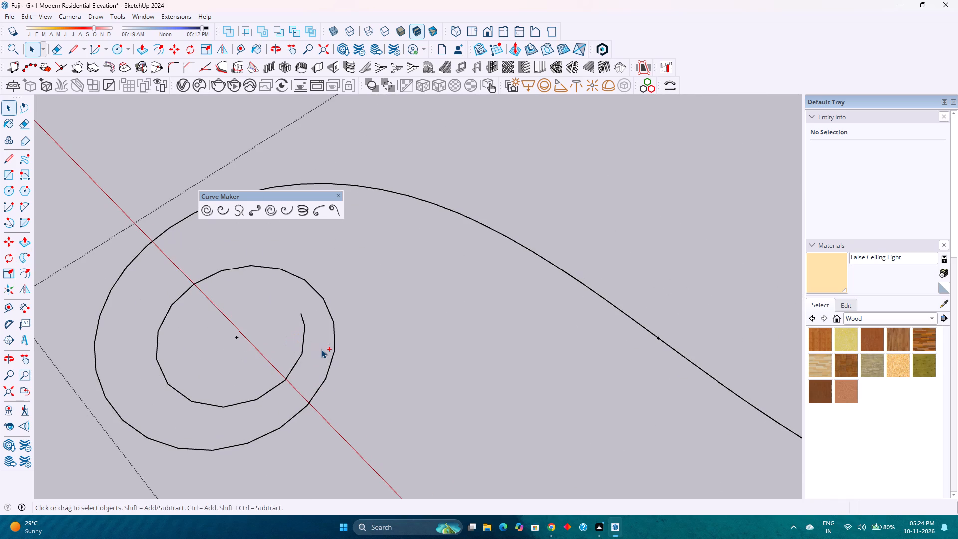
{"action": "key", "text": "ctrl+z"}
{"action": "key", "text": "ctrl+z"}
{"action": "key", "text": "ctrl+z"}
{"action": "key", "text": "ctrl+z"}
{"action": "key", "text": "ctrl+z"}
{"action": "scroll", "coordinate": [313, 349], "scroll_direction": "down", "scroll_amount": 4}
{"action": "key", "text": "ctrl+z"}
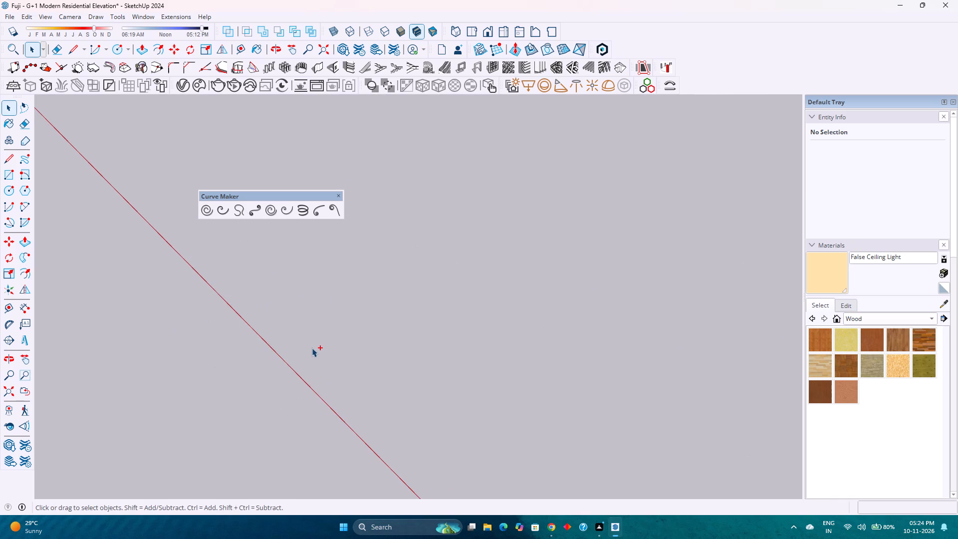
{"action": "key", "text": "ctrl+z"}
Return to the front view and frame the whole house.
{"action": "scroll", "coordinate": [312, 347], "scroll_direction": "down", "scroll_amount": 12, "text": "ctrl"}
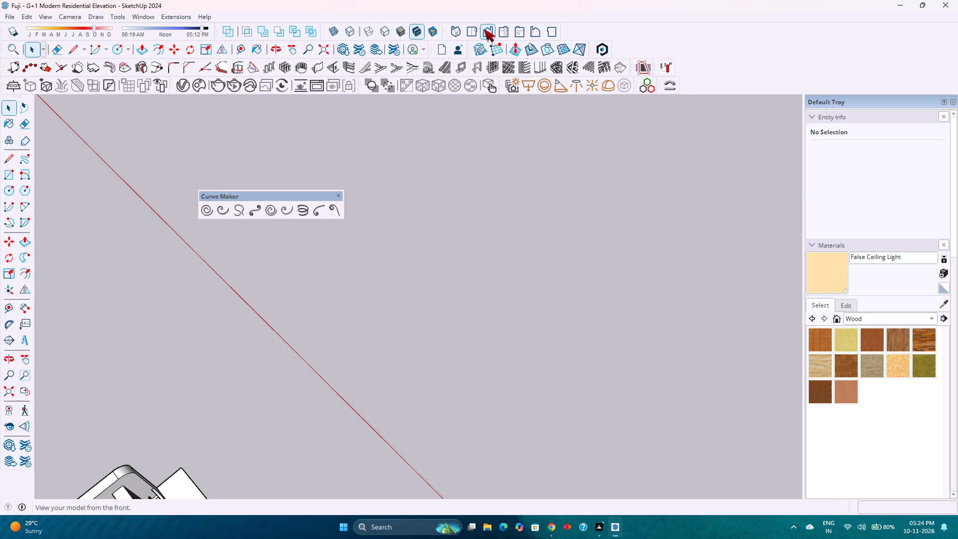
{"action": "left_click", "coordinate": [487, 30]}
{"action": "scroll", "coordinate": [377, 250], "scroll_direction": "up", "scroll_amount": 2}
{"action": "middle_click_drag", "start_coordinate": [377, 249], "coordinate": [410, 290]}
{"action": "scroll", "coordinate": [348, 190], "scroll_direction": "up", "scroll_amount": 1}
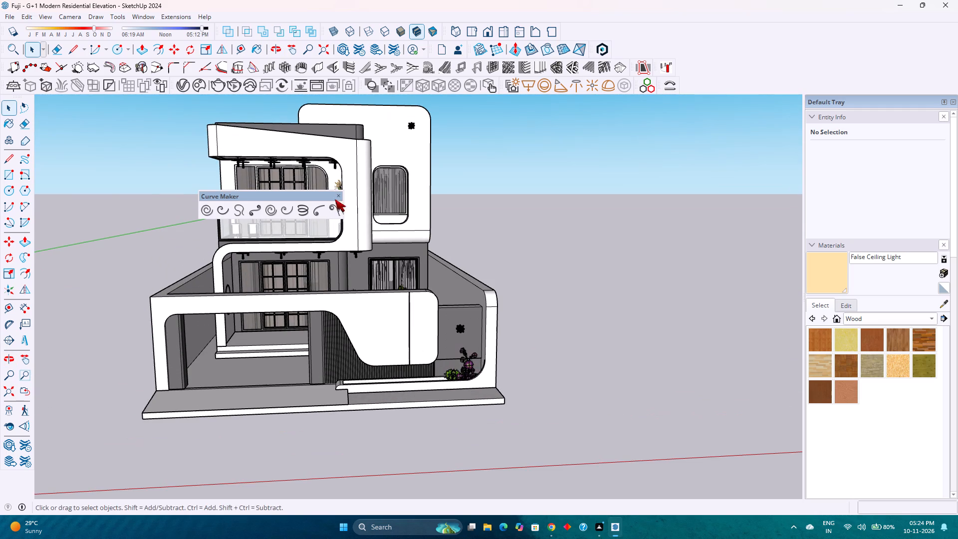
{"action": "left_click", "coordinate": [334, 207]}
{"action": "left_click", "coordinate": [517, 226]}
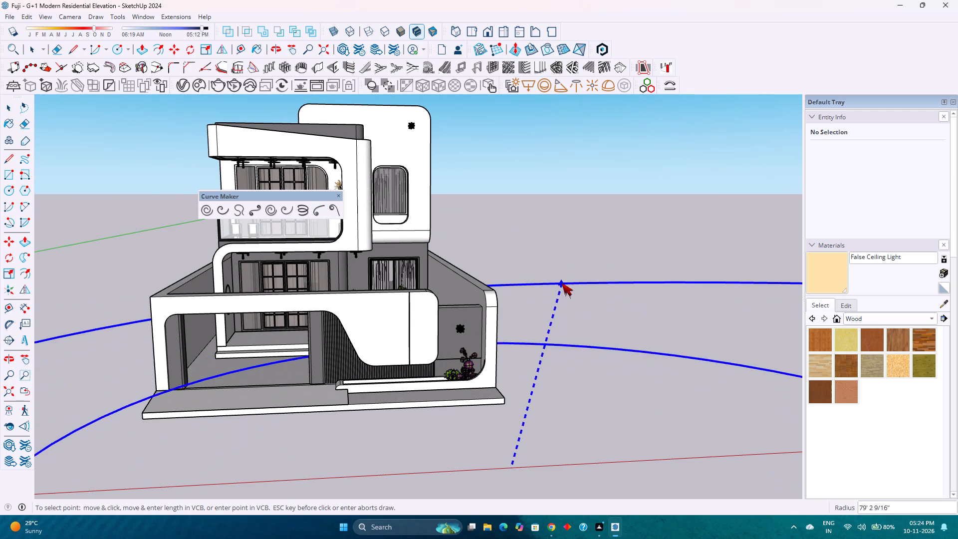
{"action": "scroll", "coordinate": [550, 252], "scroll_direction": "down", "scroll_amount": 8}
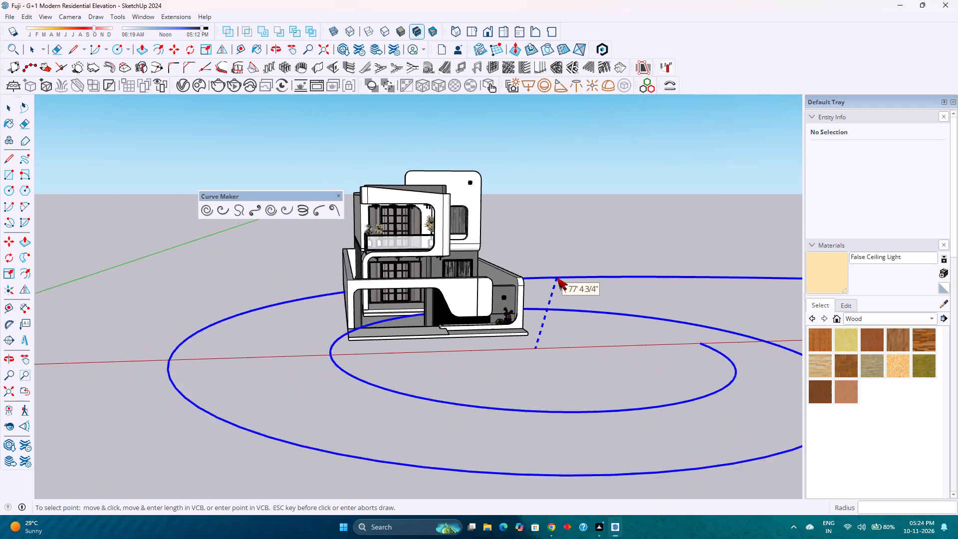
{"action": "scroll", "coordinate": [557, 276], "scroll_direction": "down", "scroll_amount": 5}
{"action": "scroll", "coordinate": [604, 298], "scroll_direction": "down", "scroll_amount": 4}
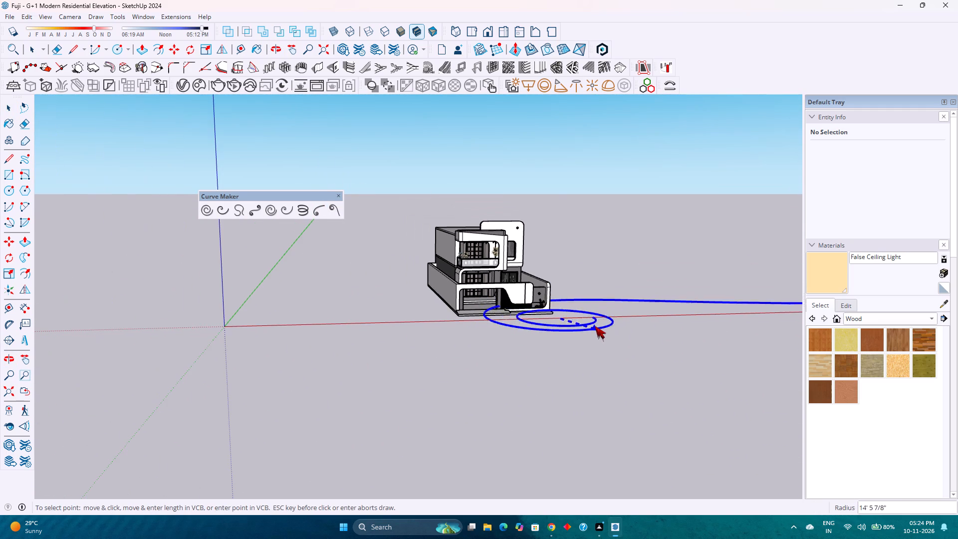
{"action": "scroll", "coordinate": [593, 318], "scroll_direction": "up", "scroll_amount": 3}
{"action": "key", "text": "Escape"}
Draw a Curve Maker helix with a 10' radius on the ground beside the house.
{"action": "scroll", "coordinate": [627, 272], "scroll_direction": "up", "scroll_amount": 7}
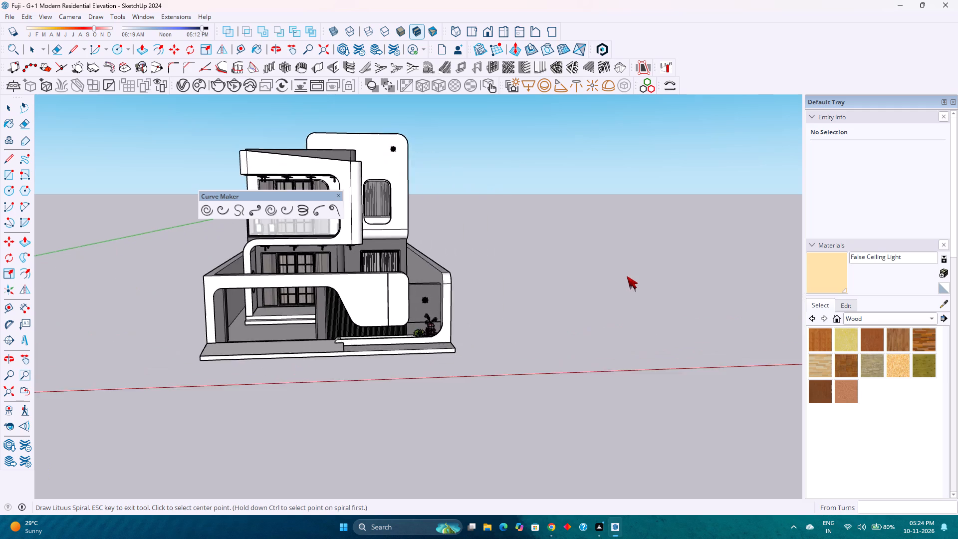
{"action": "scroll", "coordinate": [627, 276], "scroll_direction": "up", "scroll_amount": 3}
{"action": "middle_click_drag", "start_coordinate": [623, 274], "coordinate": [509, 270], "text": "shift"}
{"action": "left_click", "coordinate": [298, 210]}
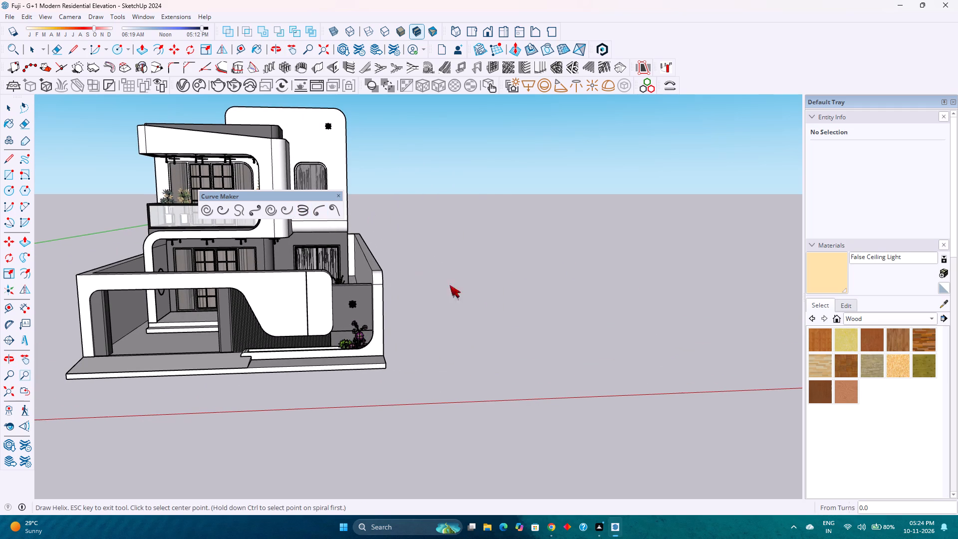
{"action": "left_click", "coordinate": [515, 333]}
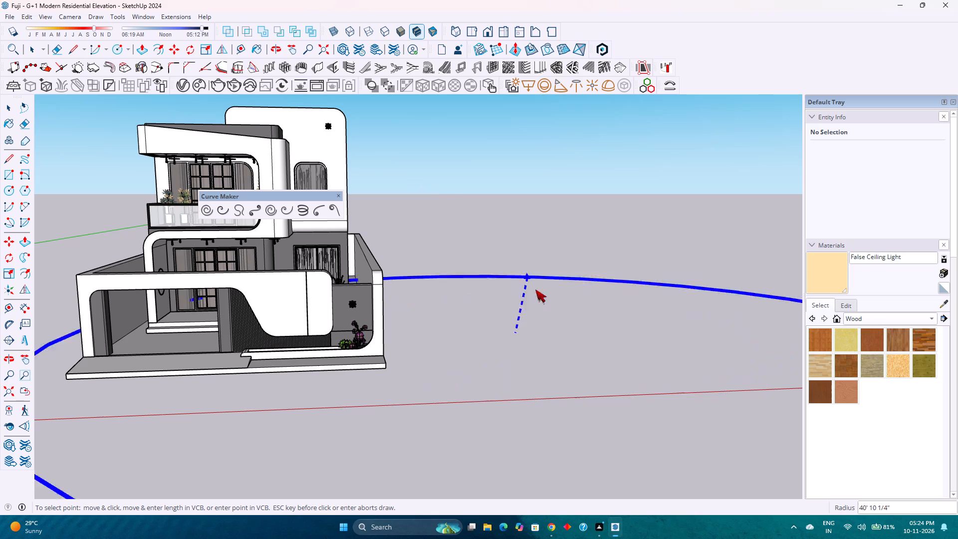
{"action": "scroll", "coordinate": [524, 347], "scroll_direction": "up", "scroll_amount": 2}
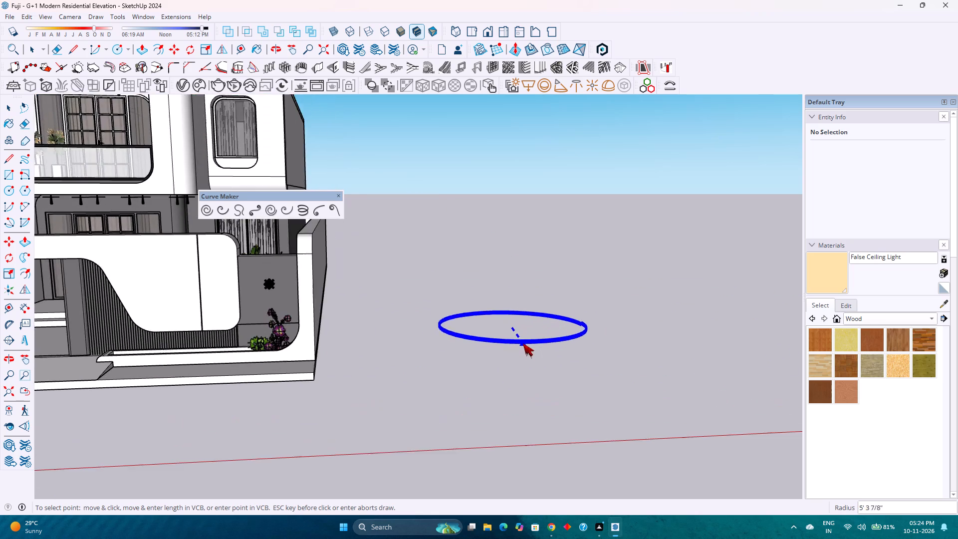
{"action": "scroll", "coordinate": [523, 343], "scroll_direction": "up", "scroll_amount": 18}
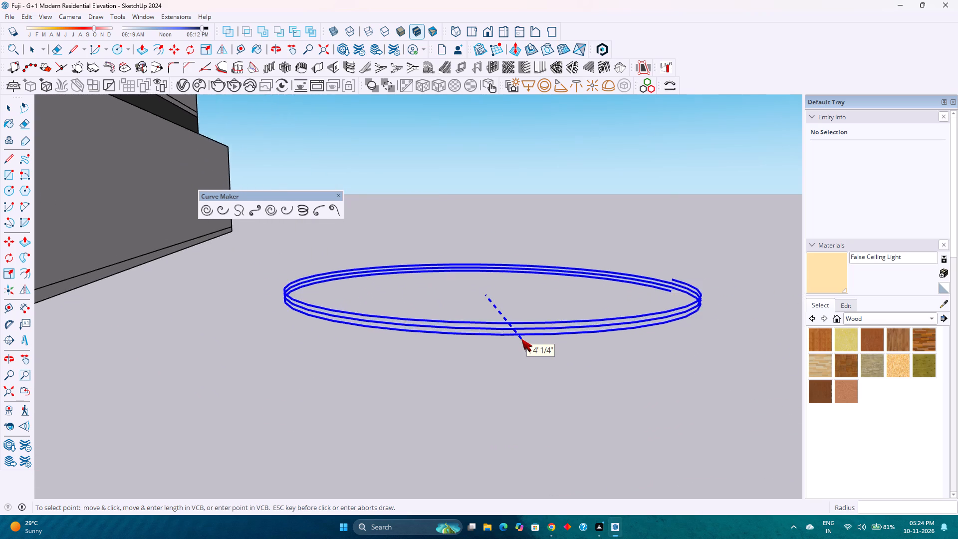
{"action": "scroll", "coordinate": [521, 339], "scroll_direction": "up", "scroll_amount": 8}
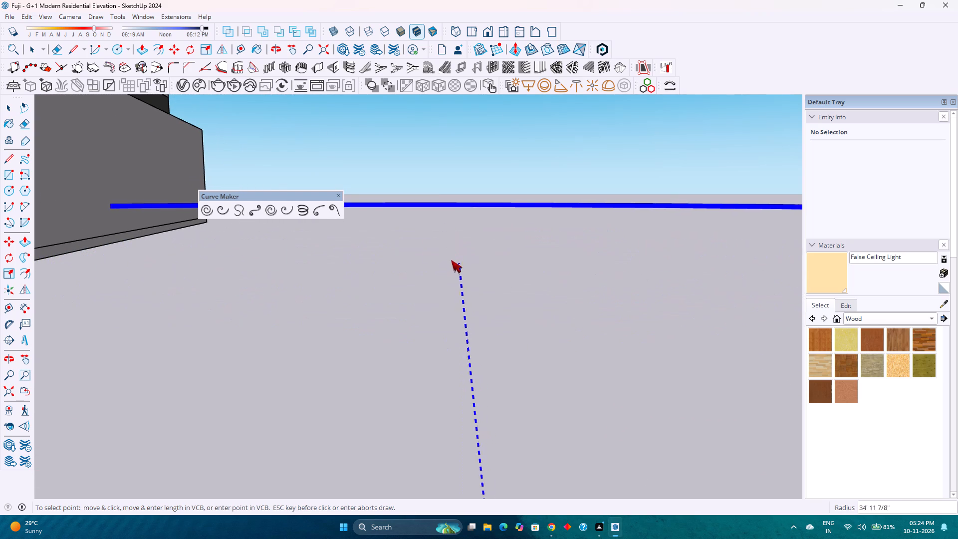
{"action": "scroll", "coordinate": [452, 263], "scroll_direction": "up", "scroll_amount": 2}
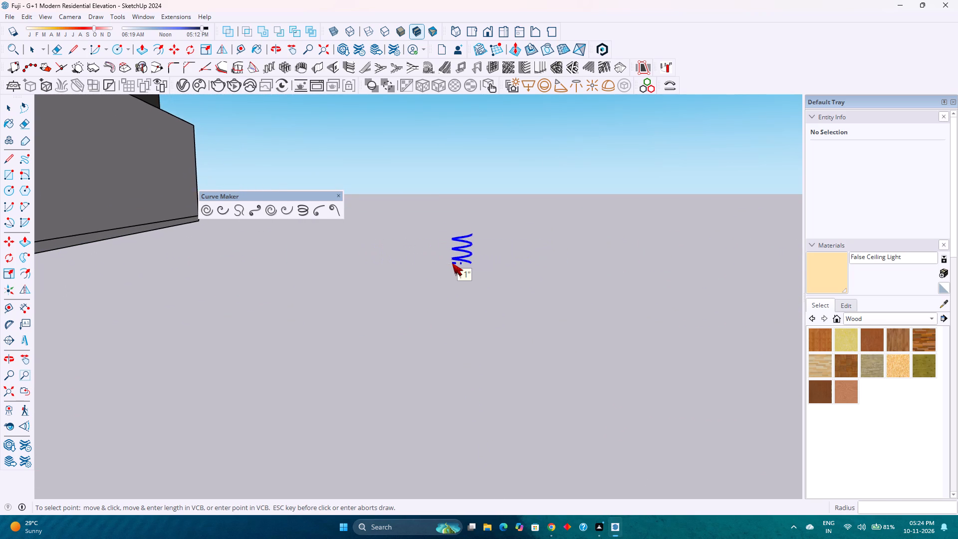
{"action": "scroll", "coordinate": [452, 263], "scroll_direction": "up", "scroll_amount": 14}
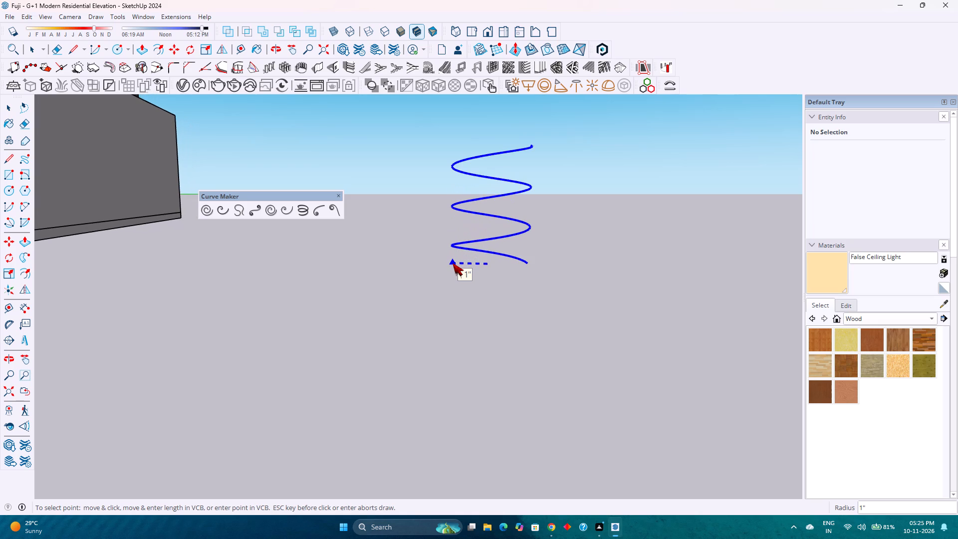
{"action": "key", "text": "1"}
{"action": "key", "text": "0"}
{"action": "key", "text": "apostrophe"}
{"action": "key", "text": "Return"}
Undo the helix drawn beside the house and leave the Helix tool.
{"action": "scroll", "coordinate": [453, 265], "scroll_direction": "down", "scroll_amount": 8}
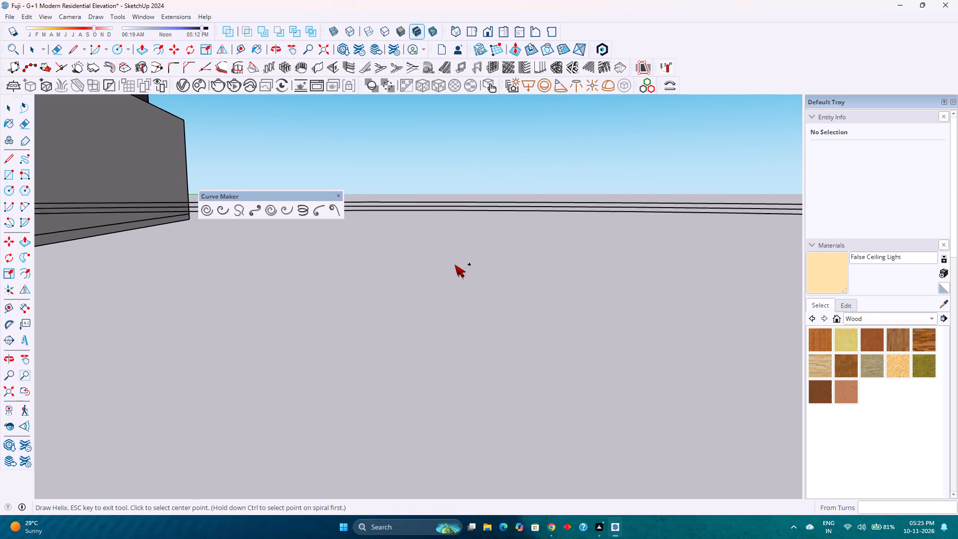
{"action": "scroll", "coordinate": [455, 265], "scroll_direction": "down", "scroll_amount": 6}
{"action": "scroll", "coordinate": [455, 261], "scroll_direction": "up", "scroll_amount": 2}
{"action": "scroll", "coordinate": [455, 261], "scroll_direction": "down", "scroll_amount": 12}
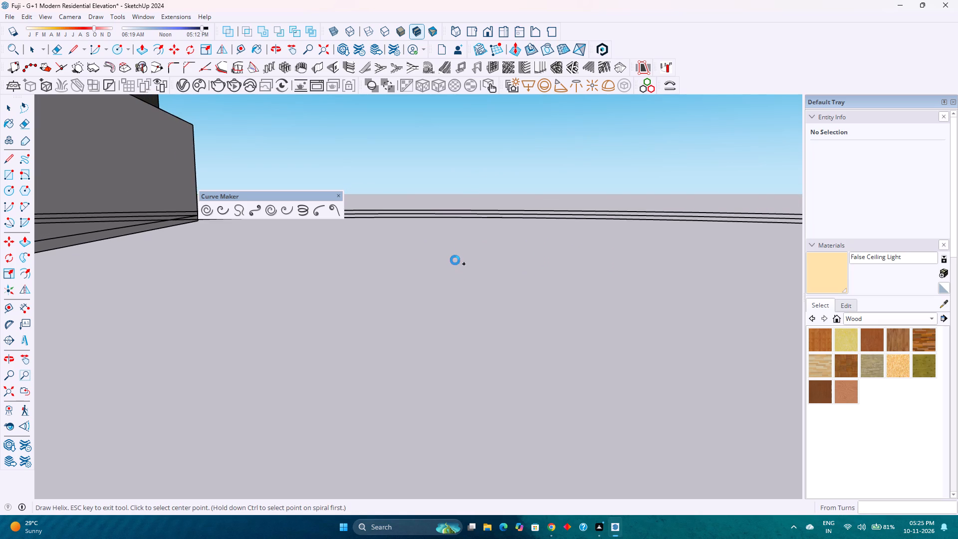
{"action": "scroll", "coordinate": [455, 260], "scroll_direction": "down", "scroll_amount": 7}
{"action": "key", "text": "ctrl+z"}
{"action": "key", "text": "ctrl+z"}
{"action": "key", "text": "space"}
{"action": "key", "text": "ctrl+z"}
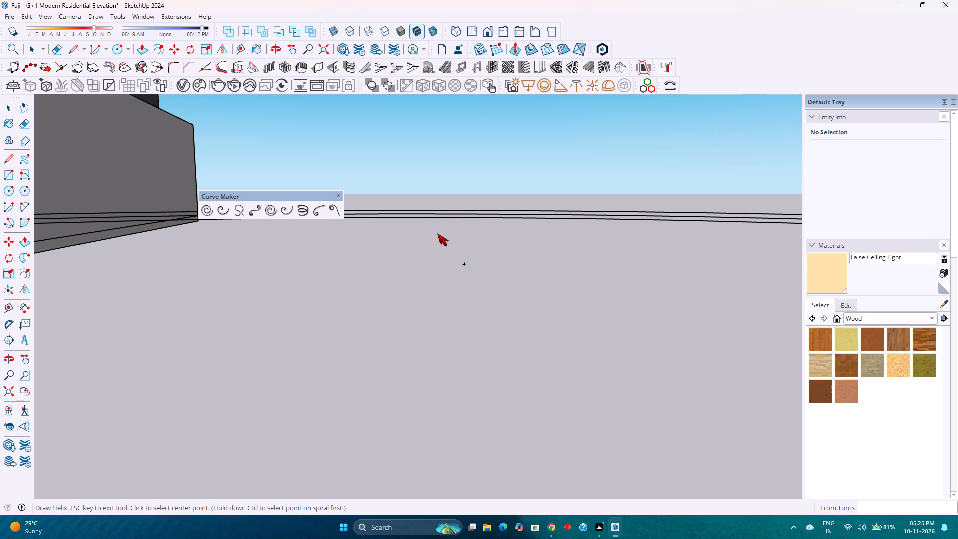
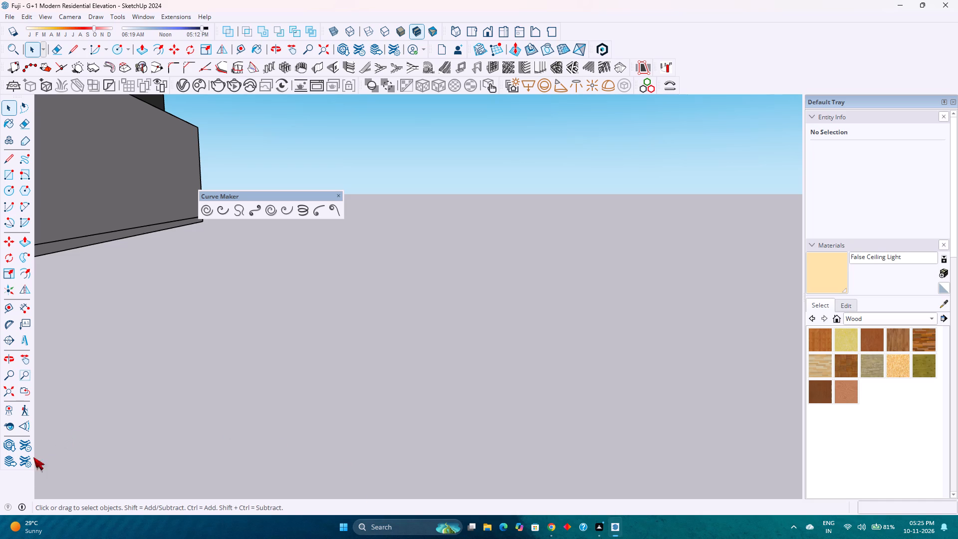
Close the floating Curve Maker toolbar.
{"action": "left_click", "coordinate": [337, 197]}
Return to the standard front view and frame the whole house.
{"action": "scroll", "coordinate": [369, 337], "scroll_direction": "down", "scroll_amount": 13}
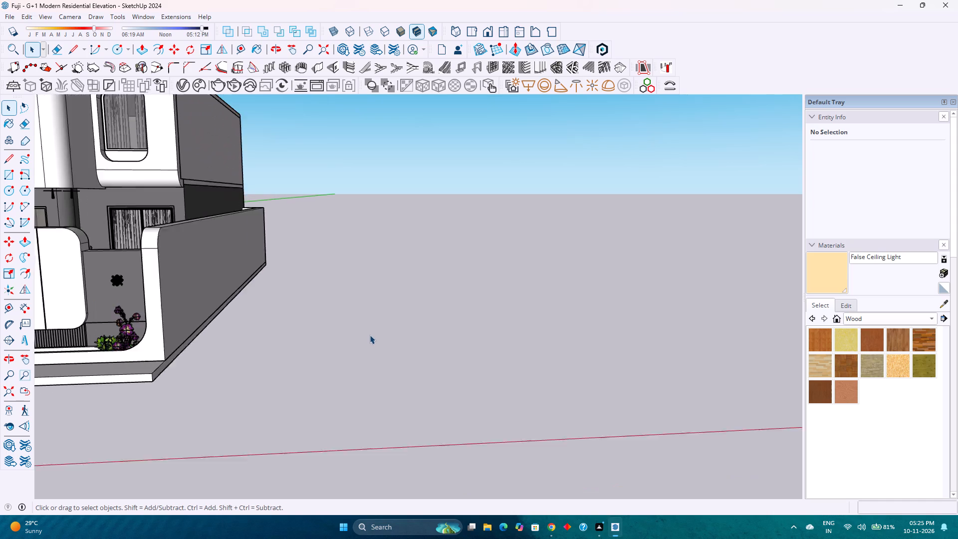
{"action": "scroll", "coordinate": [370, 335], "scroll_direction": "down", "scroll_amount": 12}
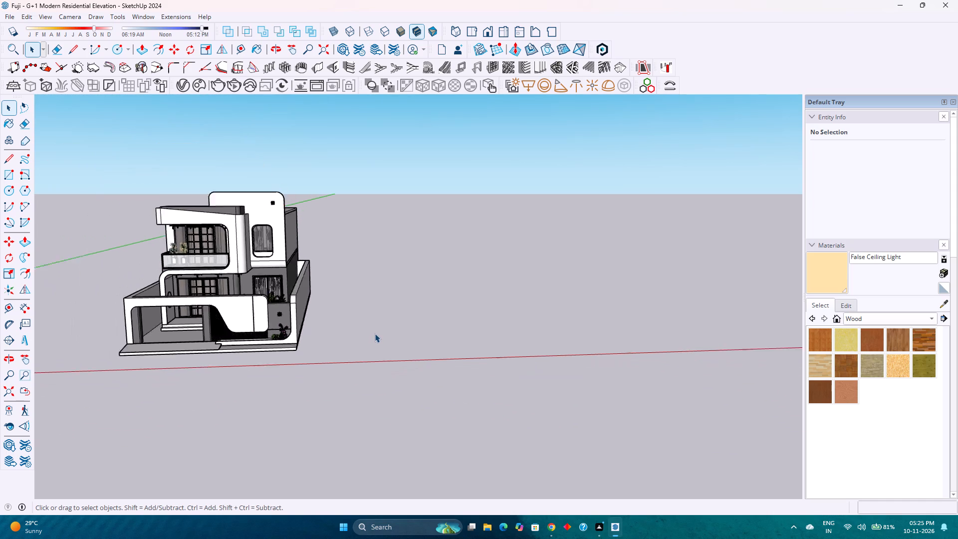
{"action": "scroll", "coordinate": [375, 333], "scroll_direction": "down", "scroll_amount": 5}
{"action": "scroll", "coordinate": [228, 297], "scroll_direction": "up", "scroll_amount": 4}
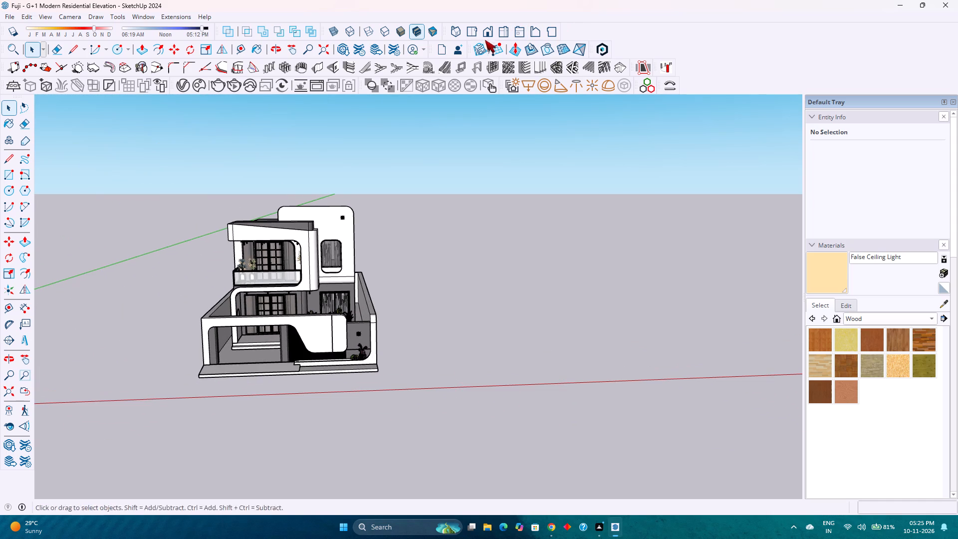
{"action": "left_click", "coordinate": [490, 33]}
{"action": "scroll", "coordinate": [426, 324], "scroll_direction": "up", "scroll_amount": 6}
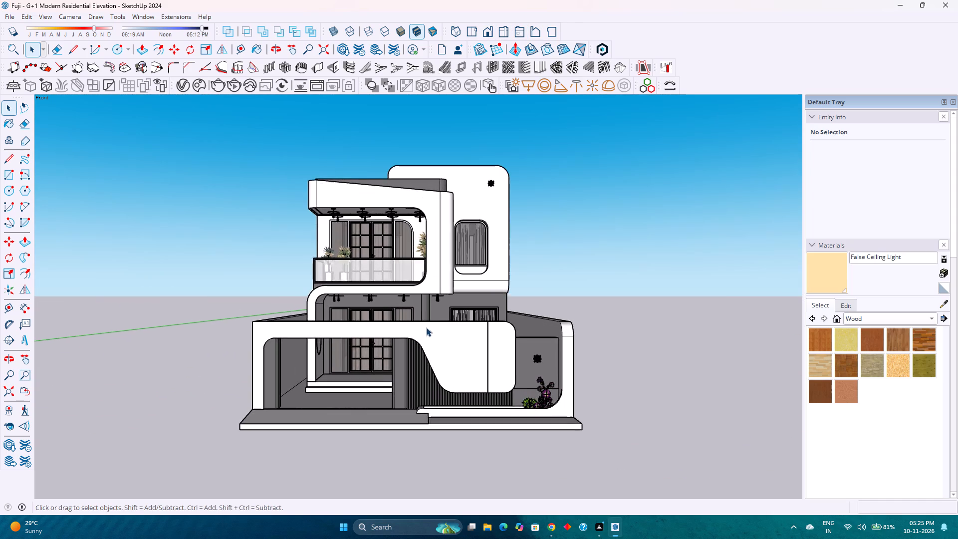
{"action": "scroll", "coordinate": [428, 344], "scroll_direction": "up", "scroll_amount": 3}
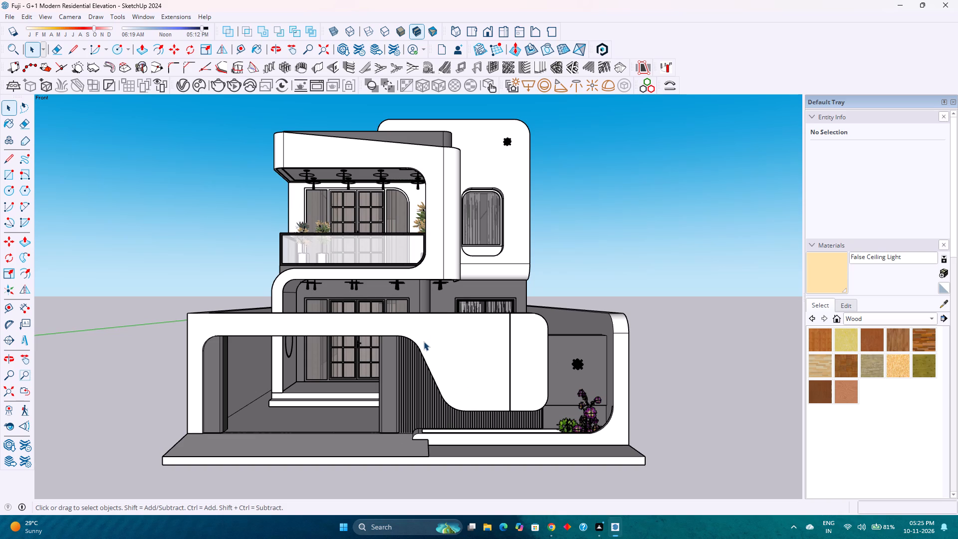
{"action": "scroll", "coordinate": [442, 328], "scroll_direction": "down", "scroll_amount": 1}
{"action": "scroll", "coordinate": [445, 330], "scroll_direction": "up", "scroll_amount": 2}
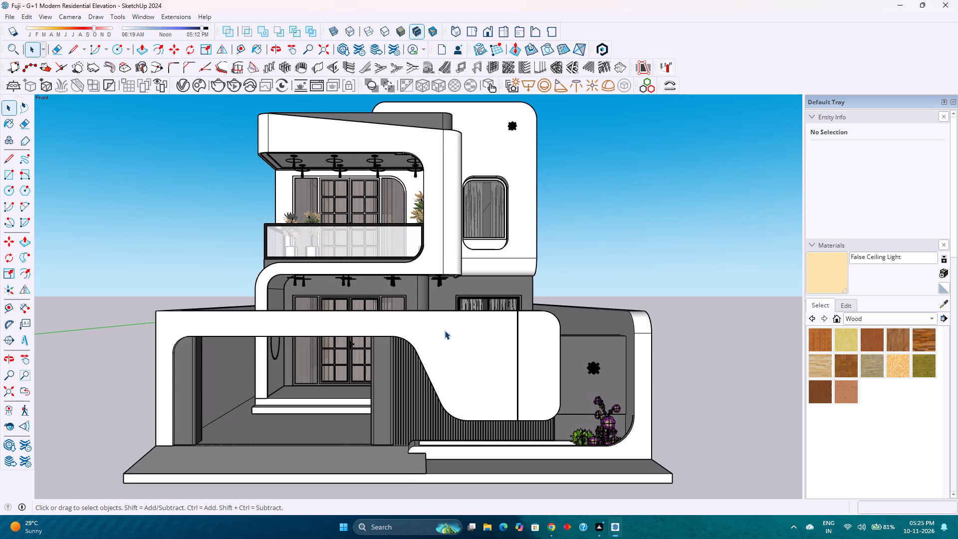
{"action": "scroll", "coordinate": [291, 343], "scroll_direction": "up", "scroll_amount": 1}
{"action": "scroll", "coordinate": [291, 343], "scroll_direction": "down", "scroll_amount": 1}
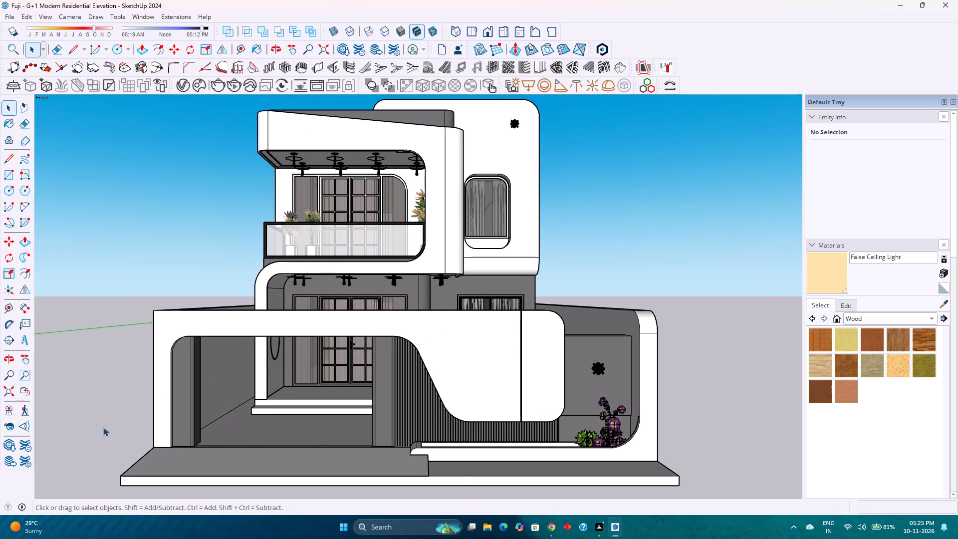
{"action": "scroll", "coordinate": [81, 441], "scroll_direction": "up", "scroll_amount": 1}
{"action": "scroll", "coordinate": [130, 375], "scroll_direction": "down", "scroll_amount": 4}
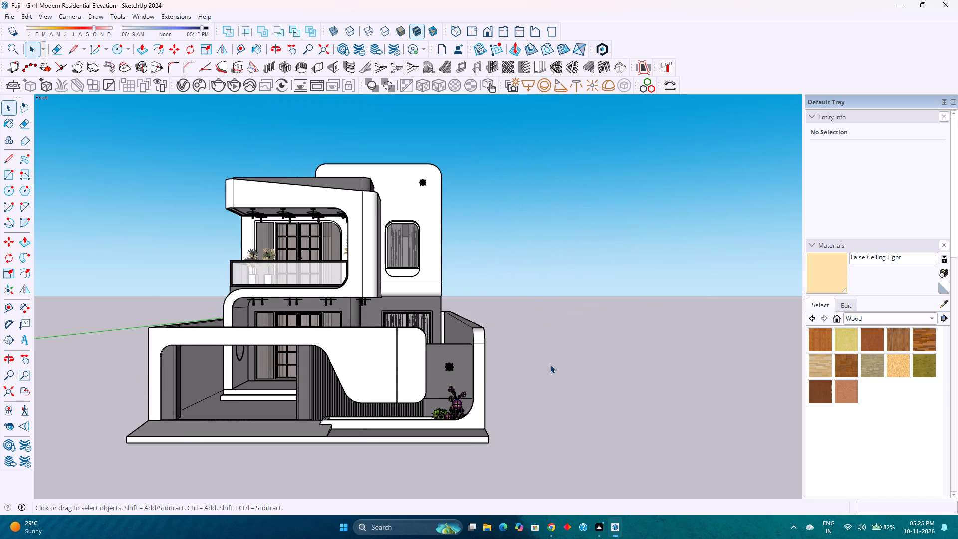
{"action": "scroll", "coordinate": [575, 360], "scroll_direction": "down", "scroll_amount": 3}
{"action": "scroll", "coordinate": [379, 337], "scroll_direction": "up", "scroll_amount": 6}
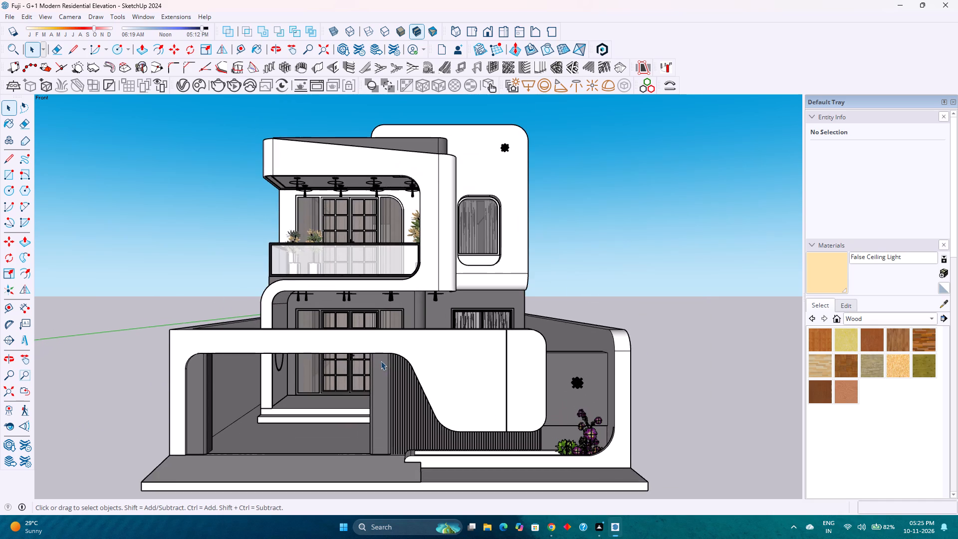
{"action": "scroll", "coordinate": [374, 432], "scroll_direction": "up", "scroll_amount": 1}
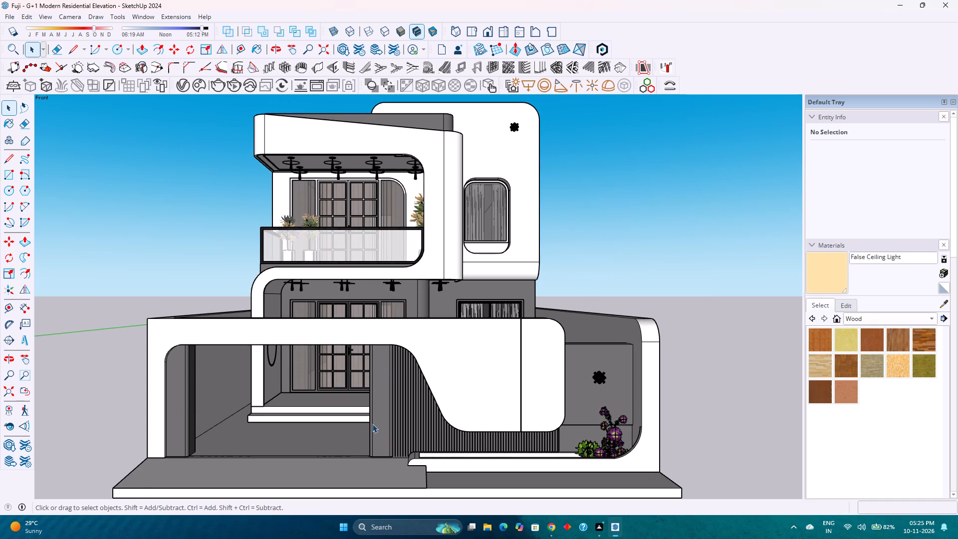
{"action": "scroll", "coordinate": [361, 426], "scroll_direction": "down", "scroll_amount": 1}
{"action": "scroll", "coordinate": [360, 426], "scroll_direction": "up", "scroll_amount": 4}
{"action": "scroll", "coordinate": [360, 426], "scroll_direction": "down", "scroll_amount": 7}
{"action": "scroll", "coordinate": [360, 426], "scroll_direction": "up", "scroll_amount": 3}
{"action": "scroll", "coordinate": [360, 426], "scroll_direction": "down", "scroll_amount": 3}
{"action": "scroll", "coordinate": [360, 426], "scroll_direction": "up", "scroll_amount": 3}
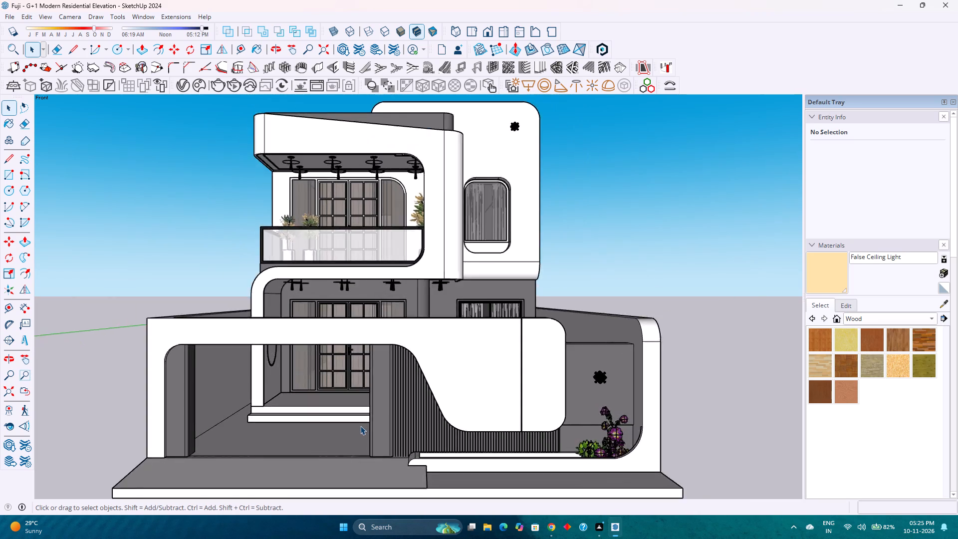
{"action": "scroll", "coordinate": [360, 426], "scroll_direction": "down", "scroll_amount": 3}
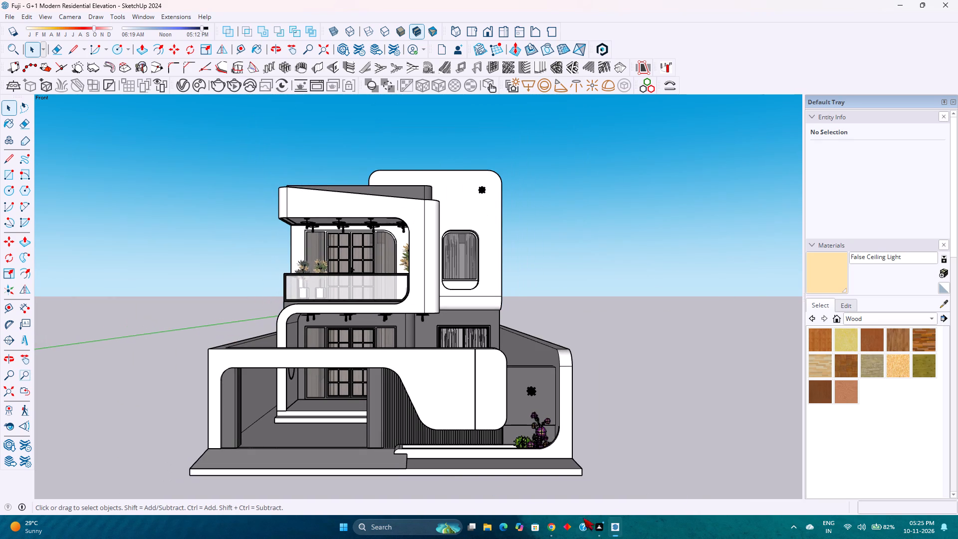
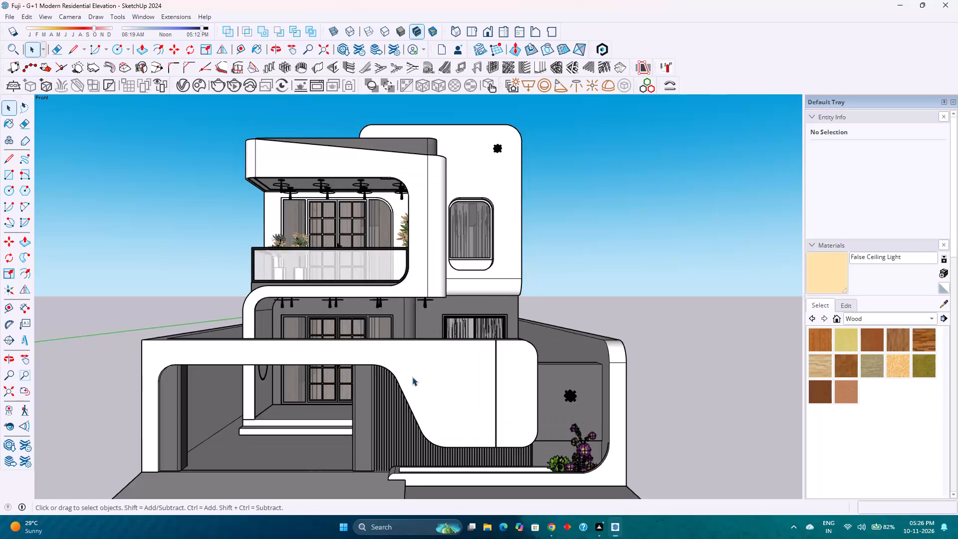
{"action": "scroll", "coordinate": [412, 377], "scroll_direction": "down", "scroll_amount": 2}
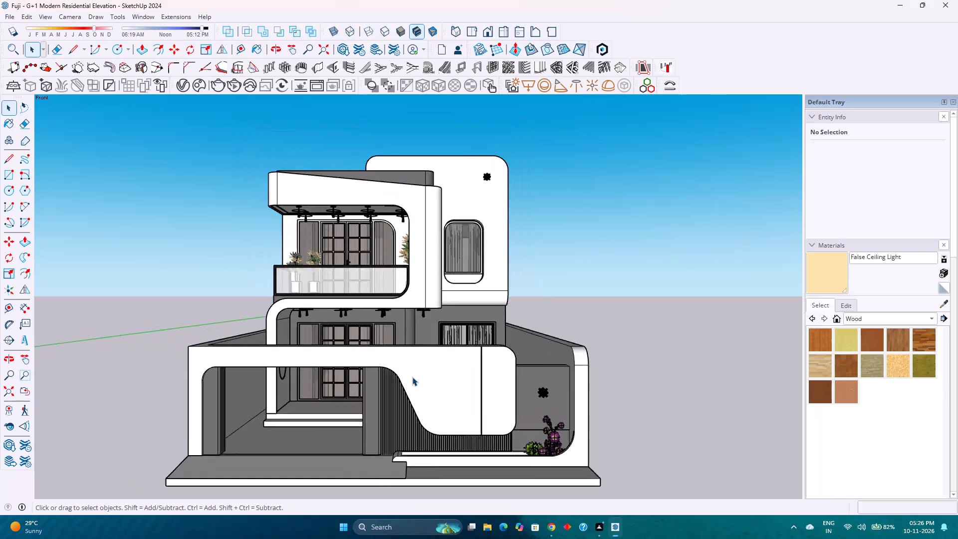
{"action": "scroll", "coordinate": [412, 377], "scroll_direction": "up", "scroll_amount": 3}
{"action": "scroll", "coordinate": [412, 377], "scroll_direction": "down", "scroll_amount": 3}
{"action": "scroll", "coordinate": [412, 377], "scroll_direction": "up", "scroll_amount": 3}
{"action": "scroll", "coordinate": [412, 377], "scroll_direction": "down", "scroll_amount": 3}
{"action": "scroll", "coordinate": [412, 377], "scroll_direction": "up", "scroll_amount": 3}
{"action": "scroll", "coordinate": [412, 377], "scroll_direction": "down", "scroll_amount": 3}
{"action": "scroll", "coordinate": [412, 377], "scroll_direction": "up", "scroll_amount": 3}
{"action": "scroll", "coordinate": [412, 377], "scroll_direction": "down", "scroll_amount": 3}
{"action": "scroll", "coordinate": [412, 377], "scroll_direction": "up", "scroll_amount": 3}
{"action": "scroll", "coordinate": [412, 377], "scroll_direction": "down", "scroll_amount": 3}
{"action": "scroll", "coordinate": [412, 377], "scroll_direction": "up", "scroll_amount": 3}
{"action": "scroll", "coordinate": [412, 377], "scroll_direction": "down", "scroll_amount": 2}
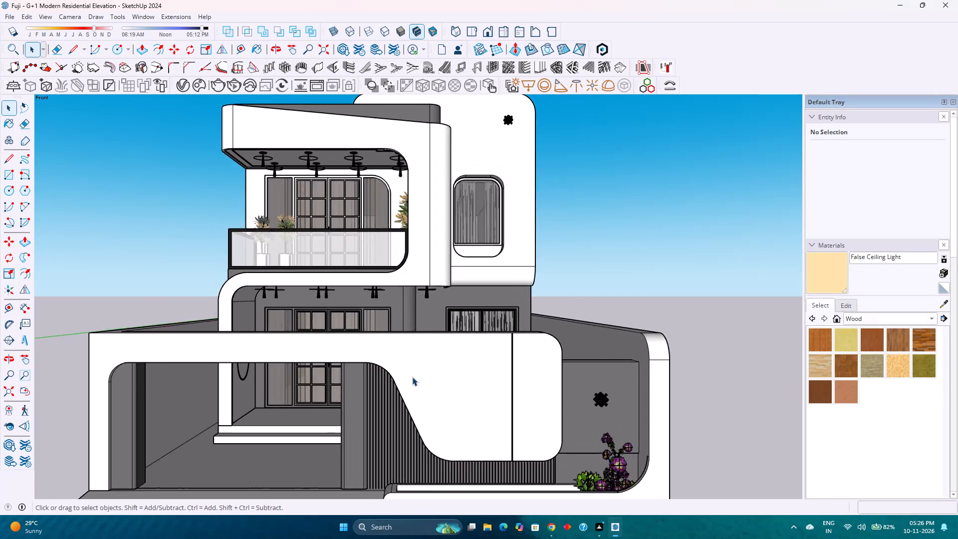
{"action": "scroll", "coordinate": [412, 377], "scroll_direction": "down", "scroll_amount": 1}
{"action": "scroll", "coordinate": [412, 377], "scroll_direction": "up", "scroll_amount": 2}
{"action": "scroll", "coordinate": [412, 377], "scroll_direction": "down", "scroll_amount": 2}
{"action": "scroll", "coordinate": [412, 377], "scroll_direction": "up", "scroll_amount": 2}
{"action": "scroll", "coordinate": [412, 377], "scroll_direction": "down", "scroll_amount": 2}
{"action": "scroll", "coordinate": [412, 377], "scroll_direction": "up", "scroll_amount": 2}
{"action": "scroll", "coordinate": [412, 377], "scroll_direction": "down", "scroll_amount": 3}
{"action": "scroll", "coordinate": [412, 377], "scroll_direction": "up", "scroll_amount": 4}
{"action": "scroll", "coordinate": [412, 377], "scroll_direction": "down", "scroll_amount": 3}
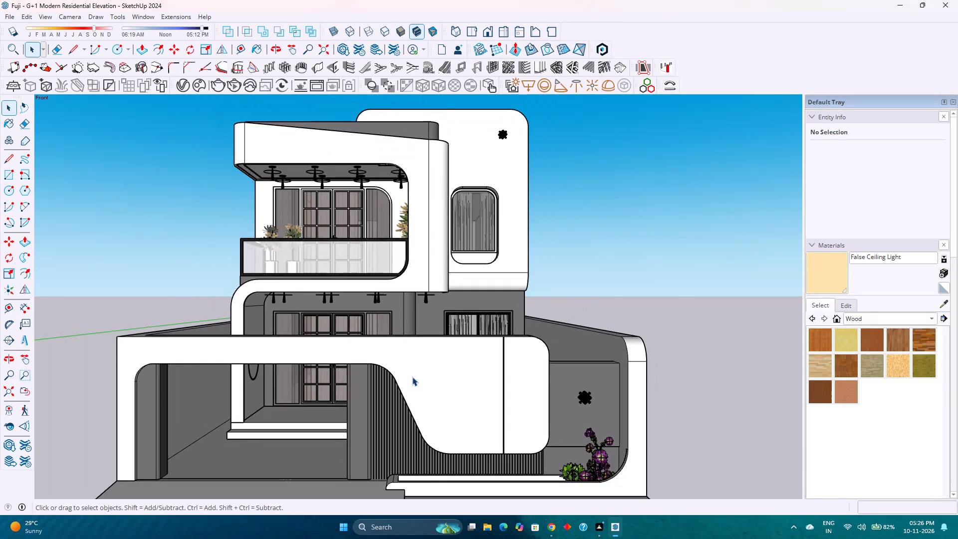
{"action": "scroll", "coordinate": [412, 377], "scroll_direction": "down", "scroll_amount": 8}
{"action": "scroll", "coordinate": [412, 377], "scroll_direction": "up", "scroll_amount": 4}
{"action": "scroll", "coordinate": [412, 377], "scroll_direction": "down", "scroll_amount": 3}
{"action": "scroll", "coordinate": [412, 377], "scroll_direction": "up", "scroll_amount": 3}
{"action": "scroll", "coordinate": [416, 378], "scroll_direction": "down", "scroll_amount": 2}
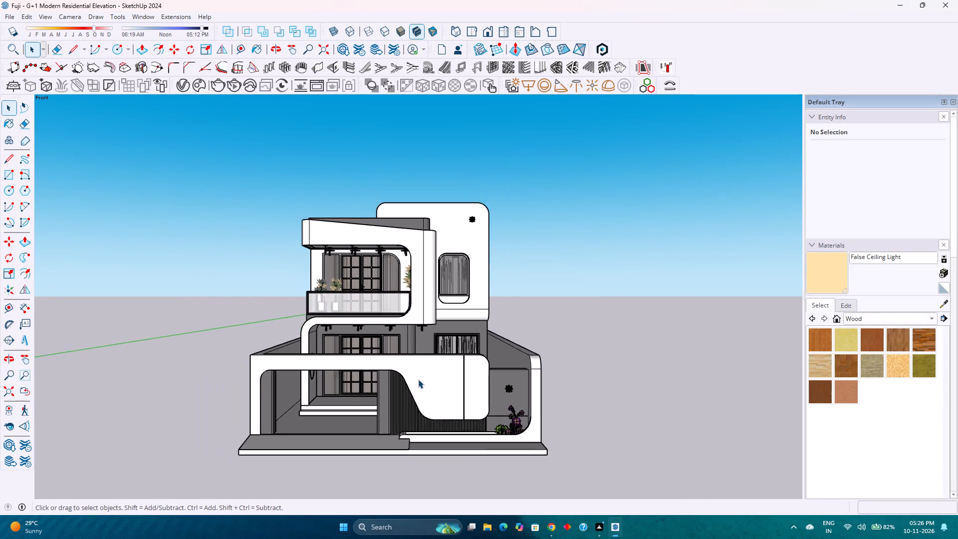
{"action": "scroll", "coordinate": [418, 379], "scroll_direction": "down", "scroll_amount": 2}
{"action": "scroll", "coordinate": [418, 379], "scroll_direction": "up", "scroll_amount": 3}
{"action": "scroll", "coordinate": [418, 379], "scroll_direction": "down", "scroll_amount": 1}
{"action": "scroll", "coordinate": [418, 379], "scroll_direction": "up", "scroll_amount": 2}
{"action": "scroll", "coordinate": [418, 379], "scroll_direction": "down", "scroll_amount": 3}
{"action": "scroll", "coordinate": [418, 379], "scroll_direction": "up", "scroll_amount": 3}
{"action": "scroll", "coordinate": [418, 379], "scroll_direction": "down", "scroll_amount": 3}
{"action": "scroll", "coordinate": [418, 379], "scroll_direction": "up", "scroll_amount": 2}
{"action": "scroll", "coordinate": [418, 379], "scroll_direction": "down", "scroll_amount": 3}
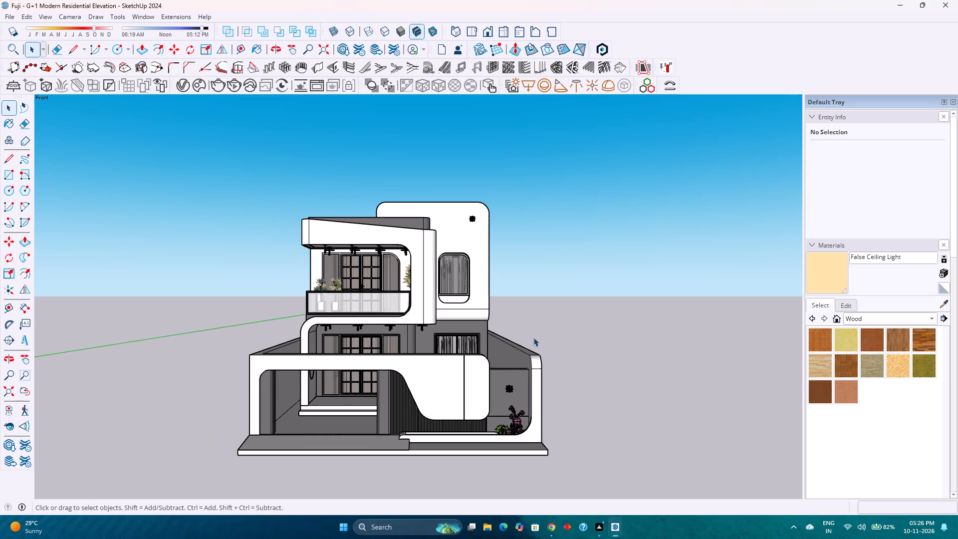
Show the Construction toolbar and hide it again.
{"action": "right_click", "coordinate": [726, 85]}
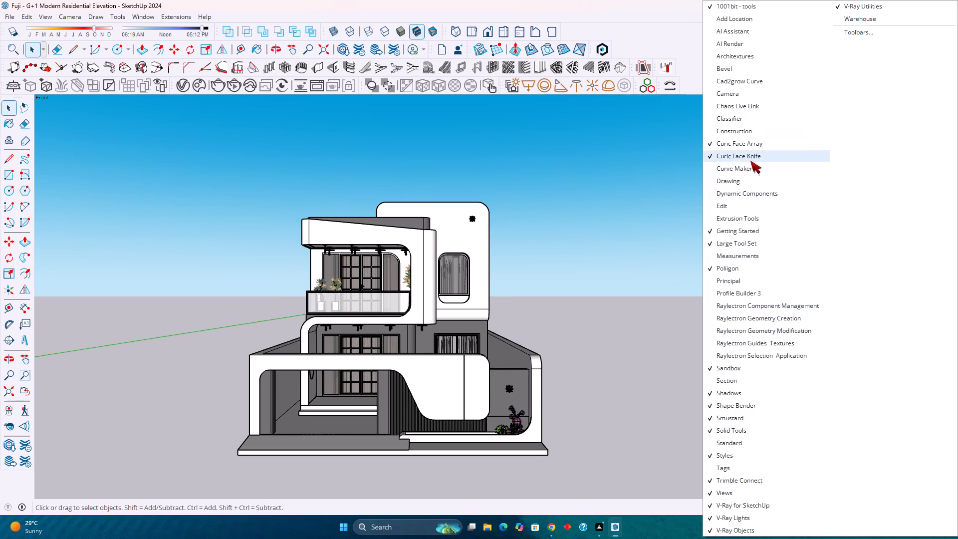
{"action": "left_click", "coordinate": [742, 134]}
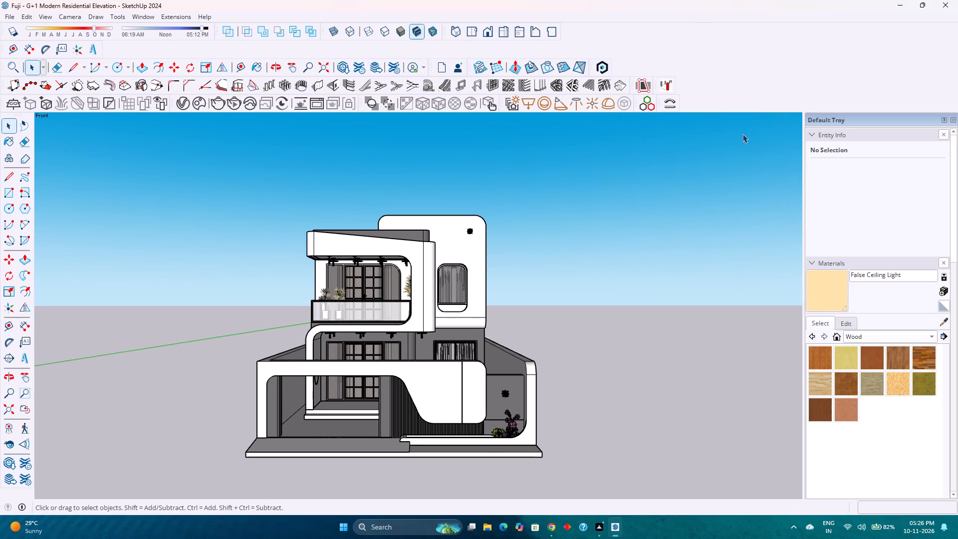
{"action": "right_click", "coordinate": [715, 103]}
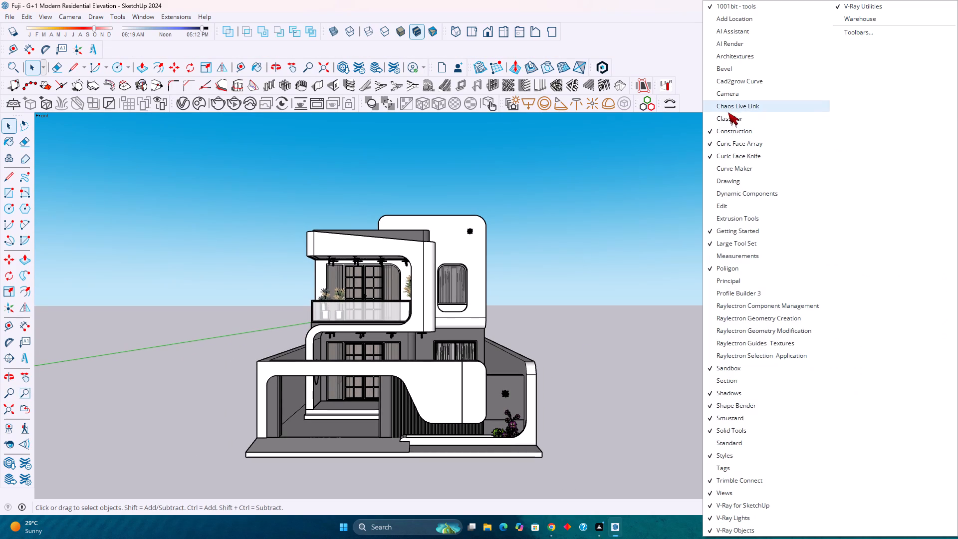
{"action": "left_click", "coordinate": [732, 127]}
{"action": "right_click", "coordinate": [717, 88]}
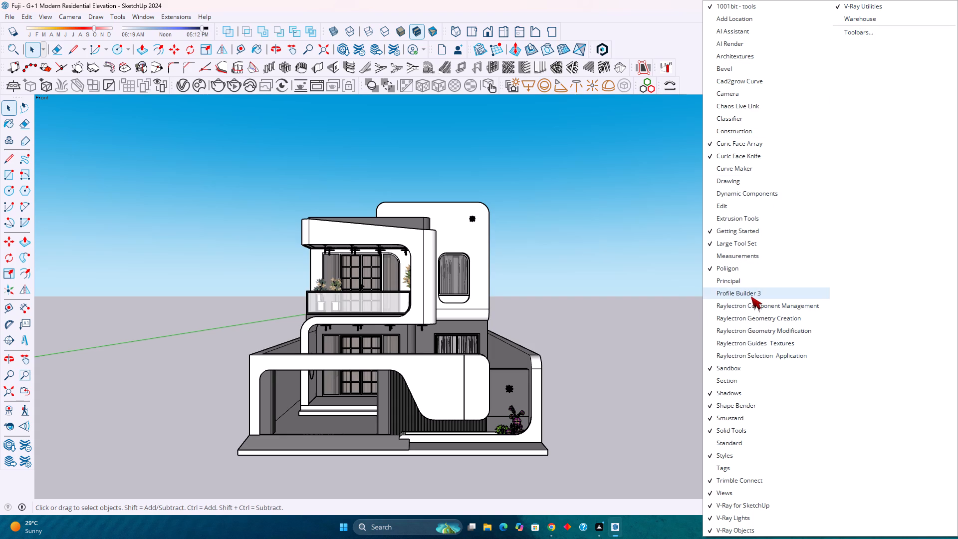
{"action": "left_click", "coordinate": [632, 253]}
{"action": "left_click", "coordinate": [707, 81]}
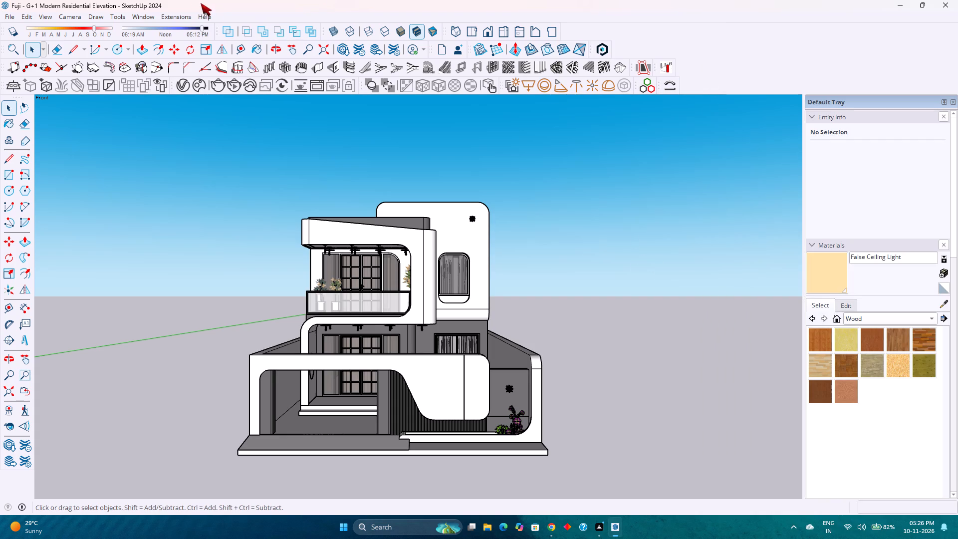
Open the Extension Warehouse.
{"action": "left_click", "coordinate": [179, 11]}
{"action": "left_click", "coordinate": [179, 14]}
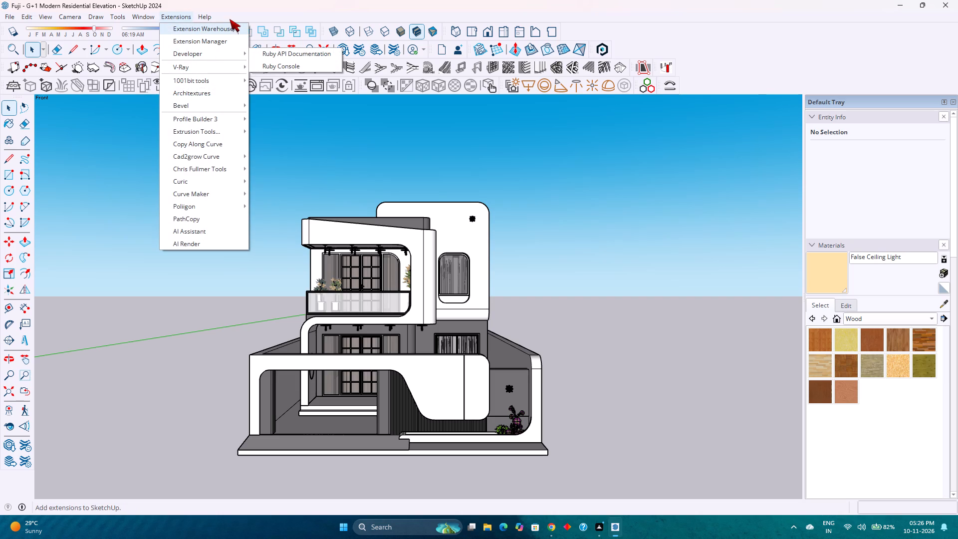
{"action": "right_click", "coordinate": [231, 22]}
{"action": "left_click", "coordinate": [226, 25]}
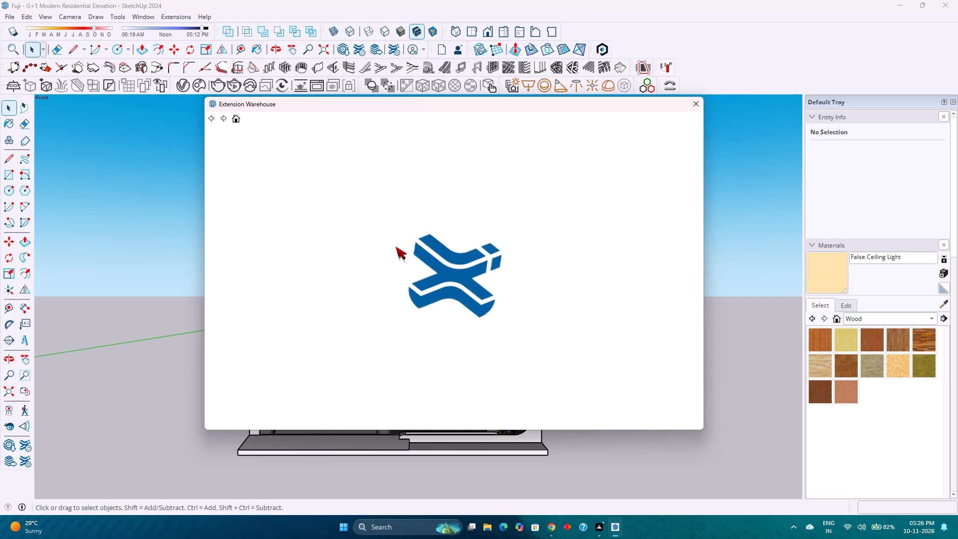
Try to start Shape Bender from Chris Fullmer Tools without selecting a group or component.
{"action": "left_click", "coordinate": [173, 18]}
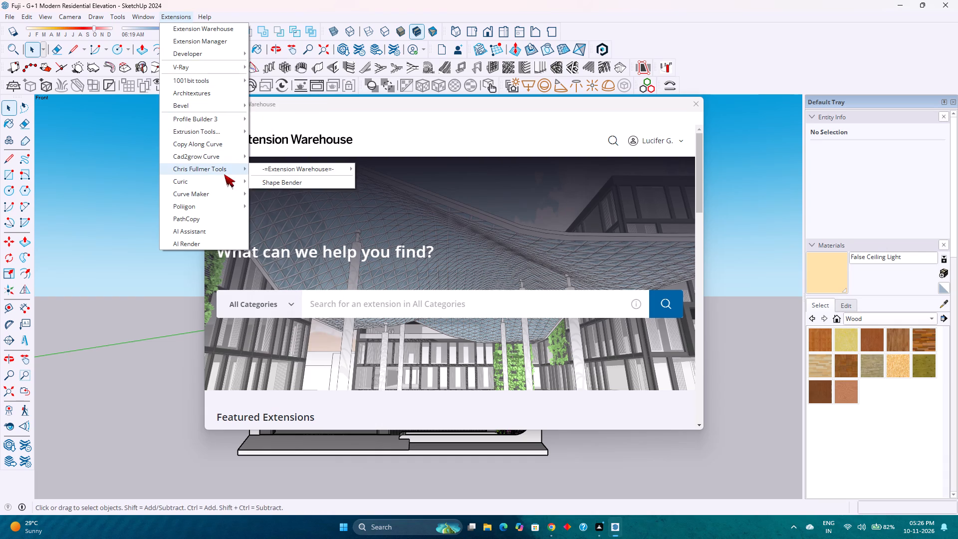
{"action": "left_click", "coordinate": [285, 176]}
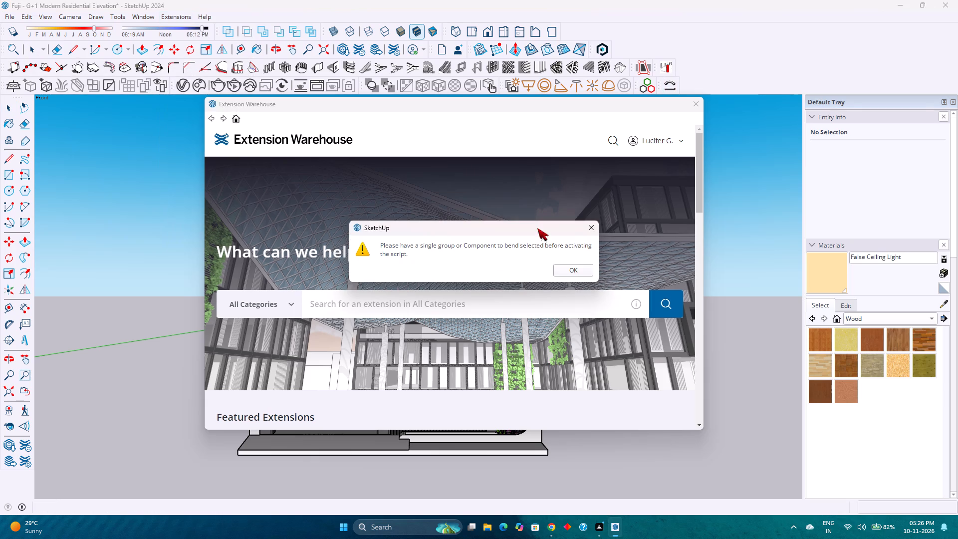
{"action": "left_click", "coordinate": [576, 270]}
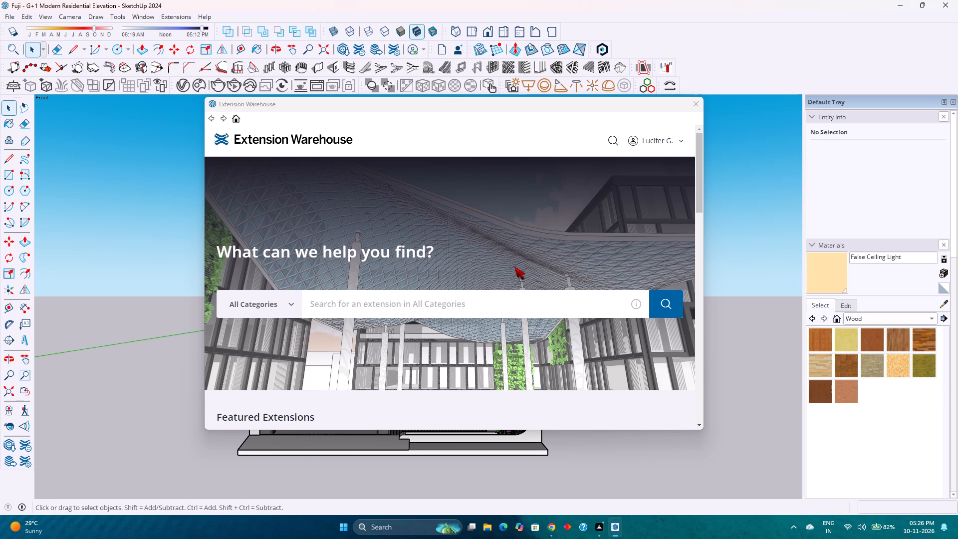
Look through the Featured Extensions and Made By SketchUp sections of the Extension Warehouse home page.
{"action": "scroll", "coordinate": [514, 267], "scroll_direction": "down", "scroll_amount": 4}
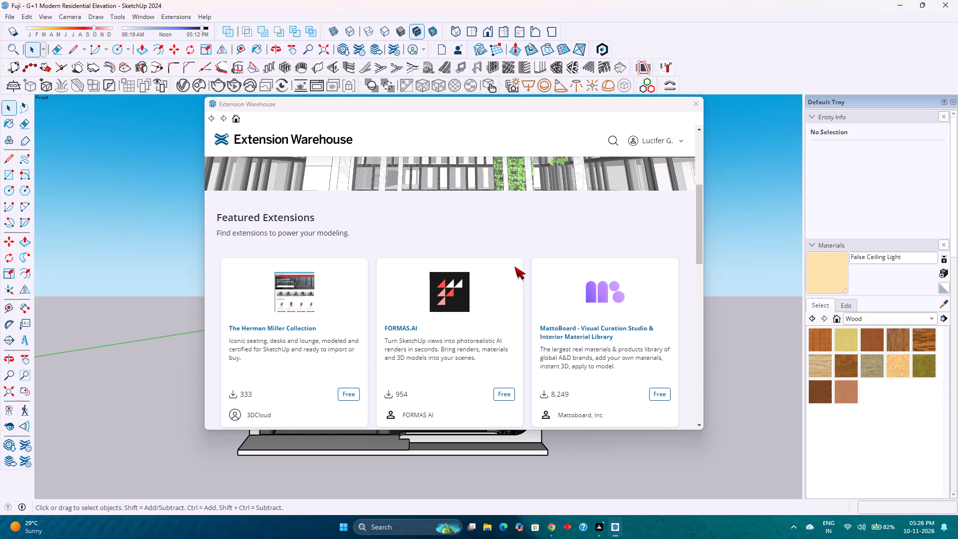
{"action": "scroll", "coordinate": [448, 311], "scroll_direction": "down", "scroll_amount": 3}
{"action": "scroll", "coordinate": [428, 313], "scroll_direction": "up", "scroll_amount": 2}
{"action": "scroll", "coordinate": [428, 313], "scroll_direction": "down", "scroll_amount": 3}
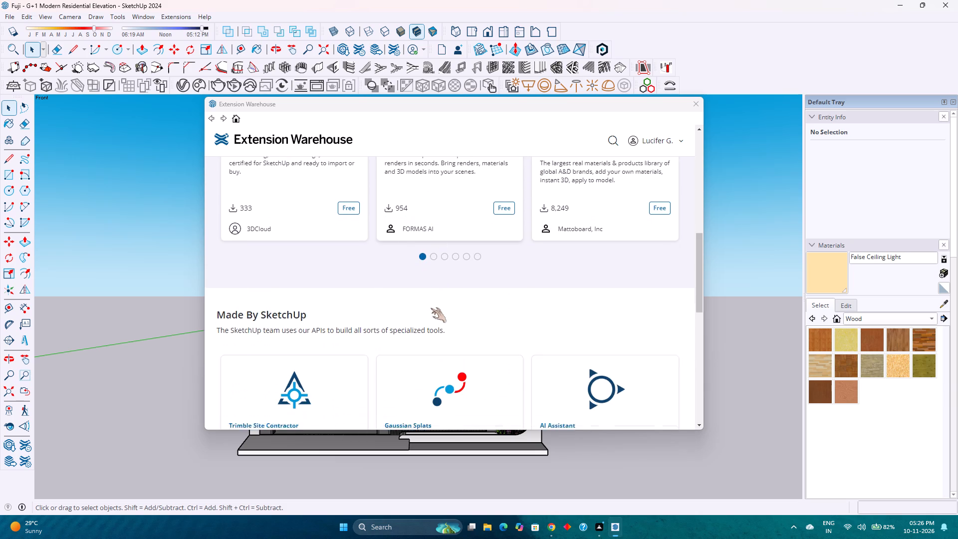
{"action": "scroll", "coordinate": [432, 299], "scroll_direction": "up", "scroll_amount": 2}
{"action": "scroll", "coordinate": [433, 298], "scroll_direction": "down", "scroll_amount": 1}
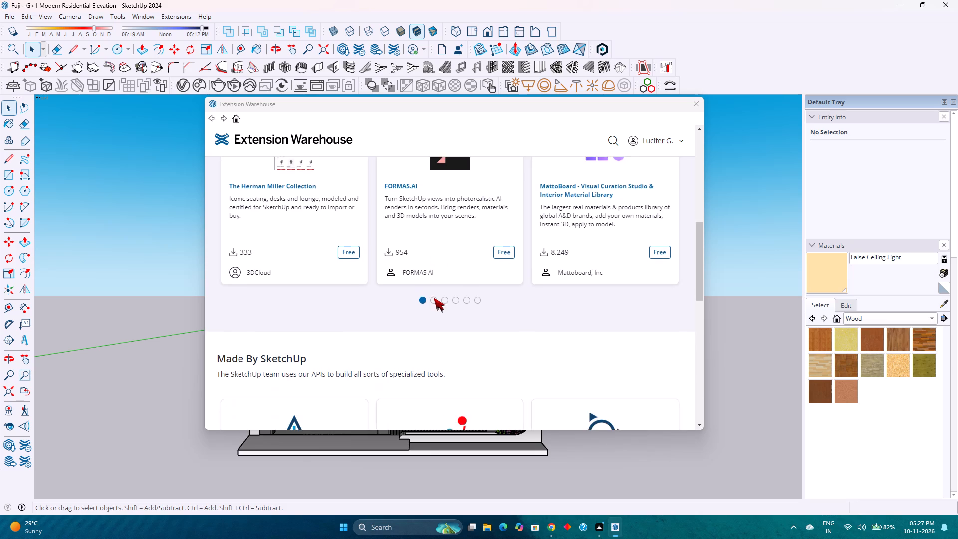
{"action": "scroll", "coordinate": [447, 298], "scroll_direction": "down", "scroll_amount": 4}
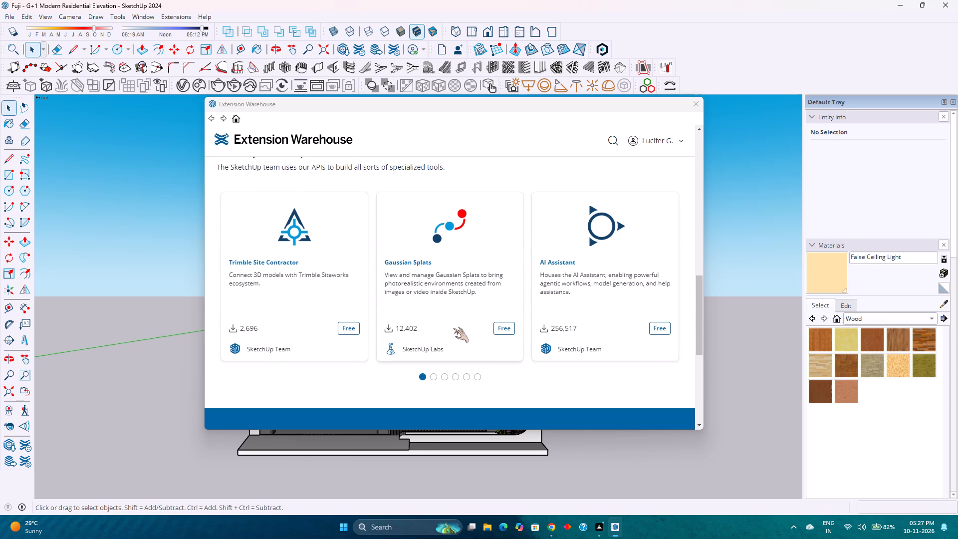
{"action": "scroll", "coordinate": [452, 305], "scroll_direction": "up", "scroll_amount": 11}
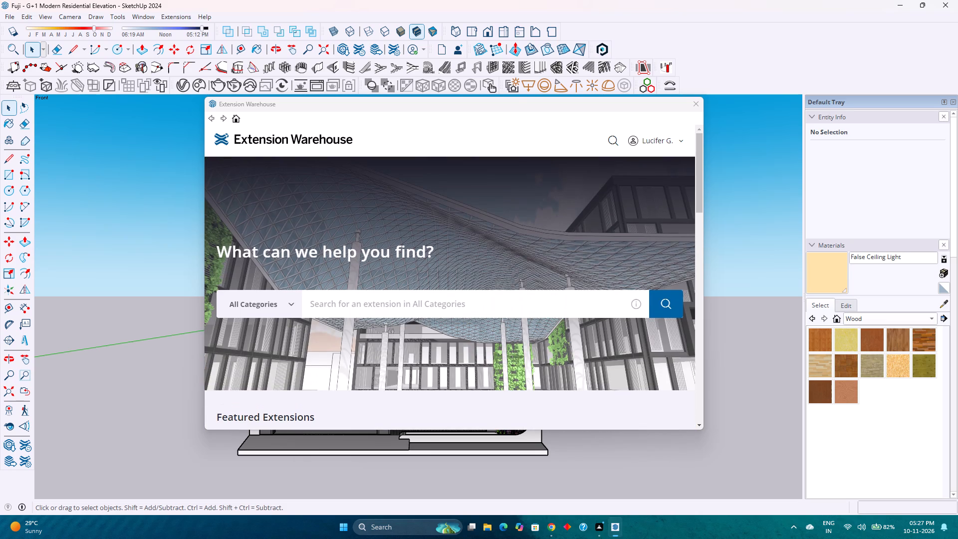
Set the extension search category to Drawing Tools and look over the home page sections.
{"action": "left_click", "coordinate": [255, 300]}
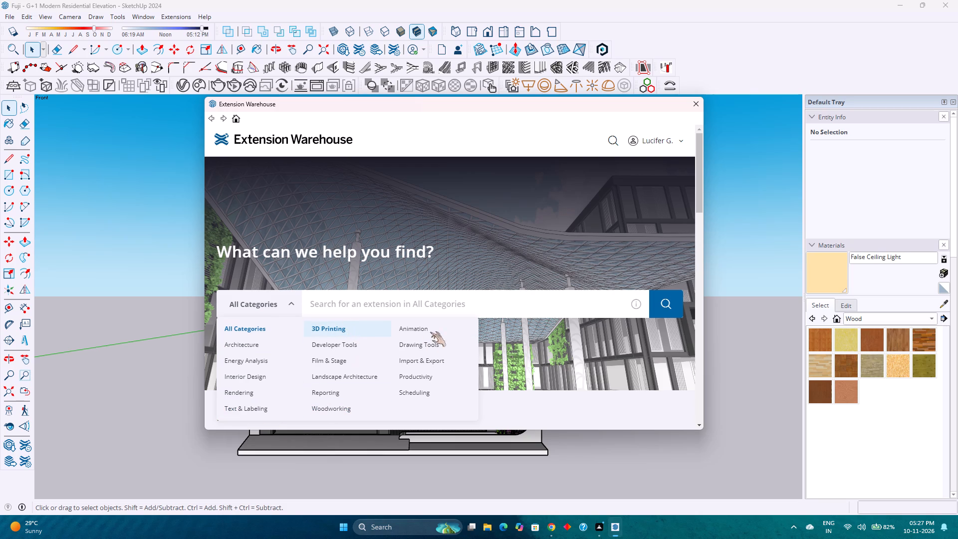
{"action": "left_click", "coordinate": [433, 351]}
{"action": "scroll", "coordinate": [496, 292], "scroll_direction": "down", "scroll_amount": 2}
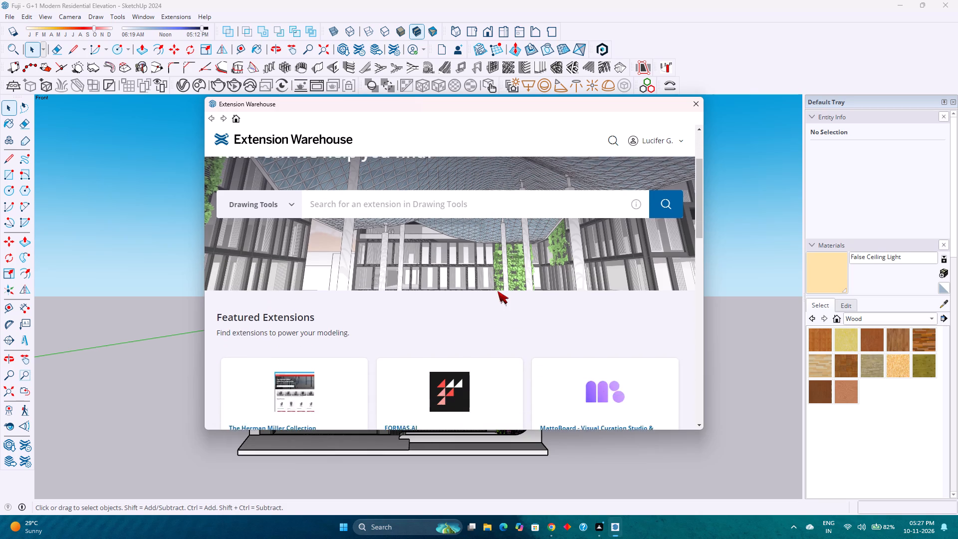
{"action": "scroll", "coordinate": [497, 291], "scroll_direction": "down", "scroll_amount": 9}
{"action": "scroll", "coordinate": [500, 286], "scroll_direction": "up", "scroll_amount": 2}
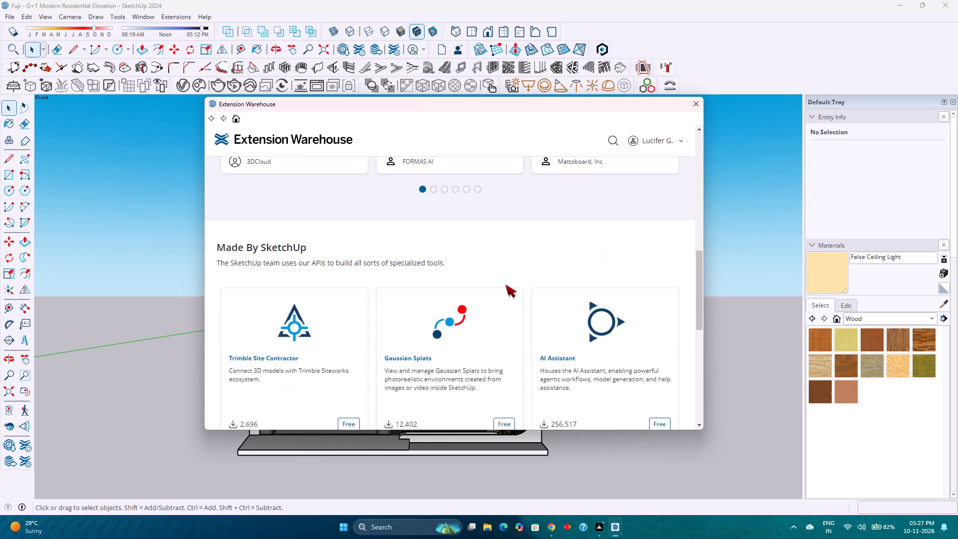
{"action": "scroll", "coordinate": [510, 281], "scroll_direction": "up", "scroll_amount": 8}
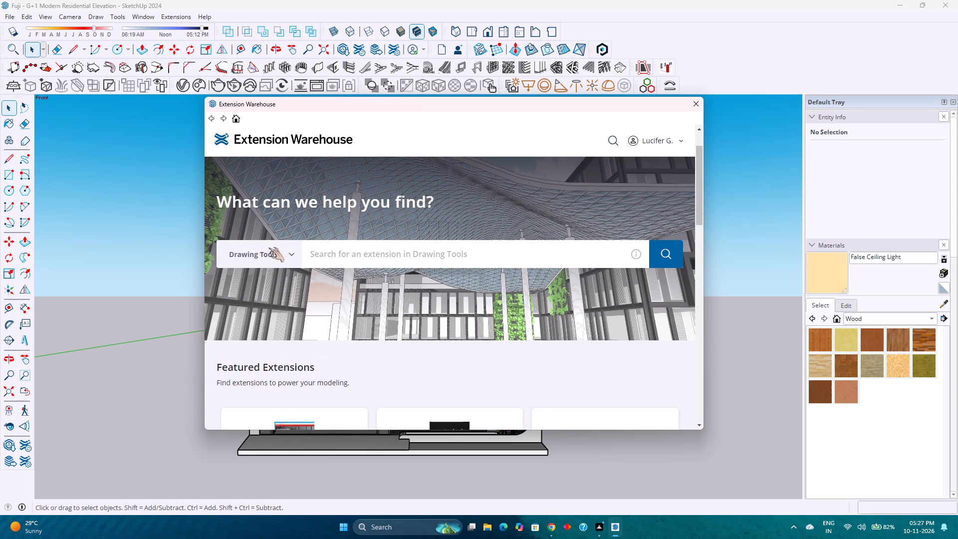
Set the search category back to All Categories and run the search without a keyword.
{"action": "left_click", "coordinate": [278, 251]}
{"action": "left_click", "coordinate": [242, 274]}
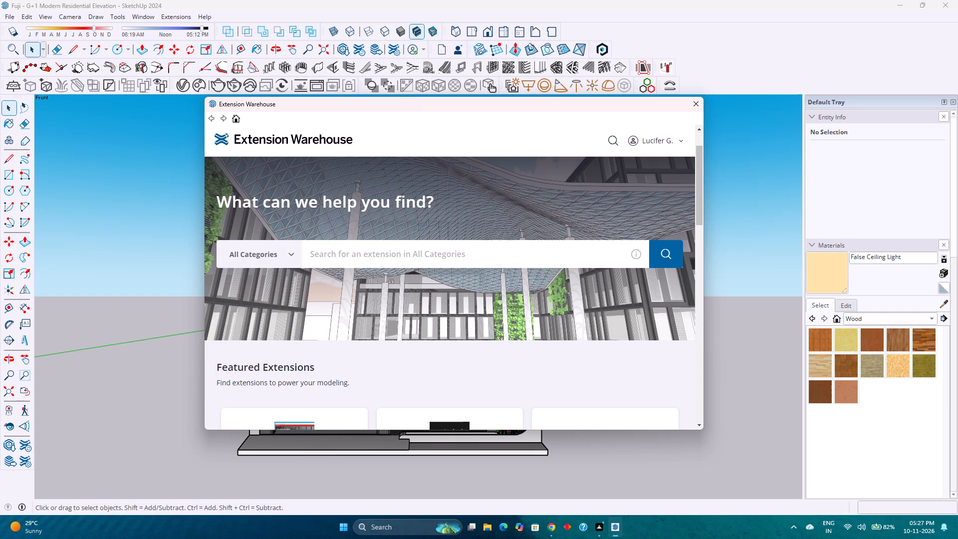
{"action": "left_click", "coordinate": [360, 263]}
{"action": "left_click", "coordinate": [675, 260]}
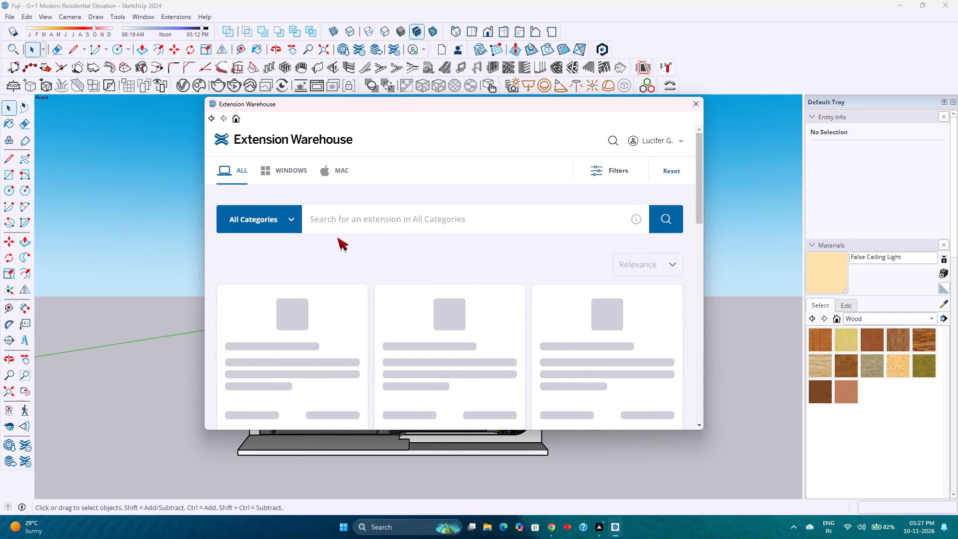
Skim the first rows of the All Categories extension results and return to the start of the list.
{"action": "scroll", "coordinate": [434, 267], "scroll_direction": "down", "scroll_amount": 3}
{"action": "scroll", "coordinate": [434, 267], "scroll_direction": "up", "scroll_amount": 3}
{"action": "scroll", "coordinate": [434, 267], "scroll_direction": "down", "scroll_amount": 3}
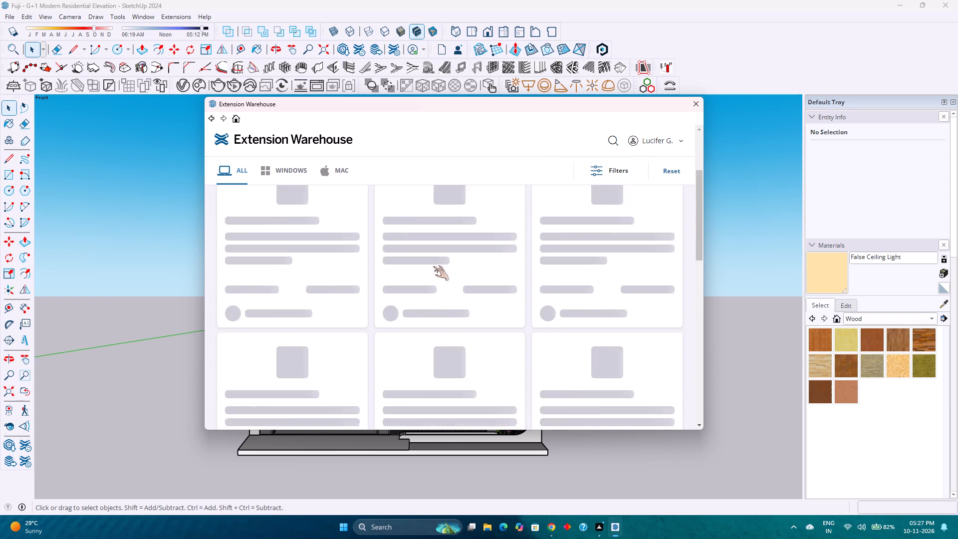
{"action": "scroll", "coordinate": [433, 265], "scroll_direction": "down", "scroll_amount": 4}
{"action": "scroll", "coordinate": [429, 271], "scroll_direction": "up", "scroll_amount": 1}
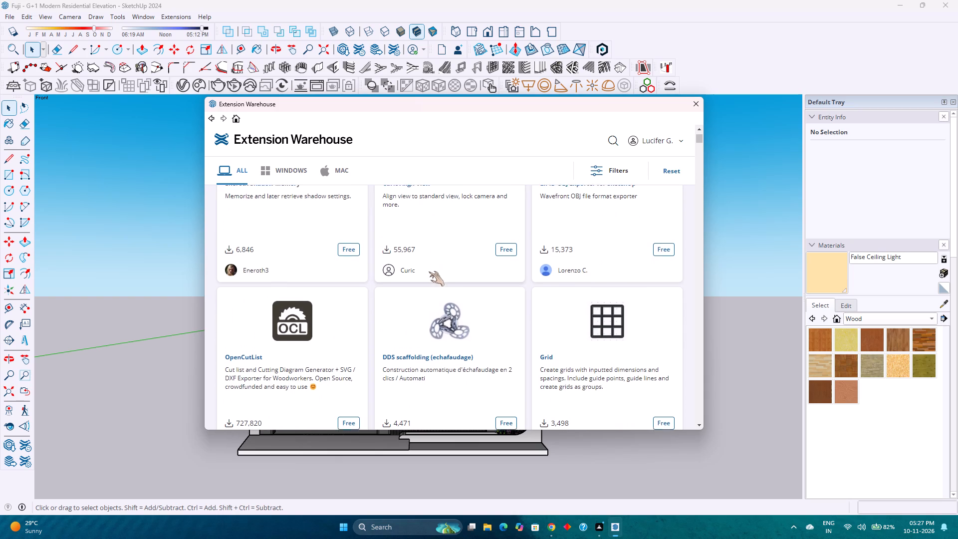
{"action": "scroll", "coordinate": [429, 271], "scroll_direction": "up", "scroll_amount": 2}
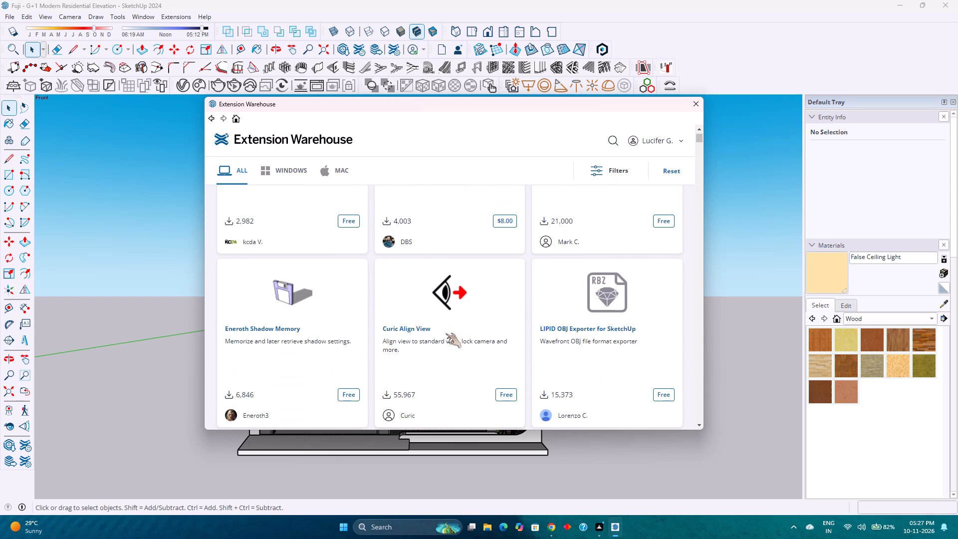
{"action": "scroll", "coordinate": [446, 333], "scroll_direction": "up", "scroll_amount": 3}
{"action": "scroll", "coordinate": [446, 334], "scroll_direction": "down", "scroll_amount": 2}
{"action": "scroll", "coordinate": [446, 334], "scroll_direction": "up", "scroll_amount": 1}
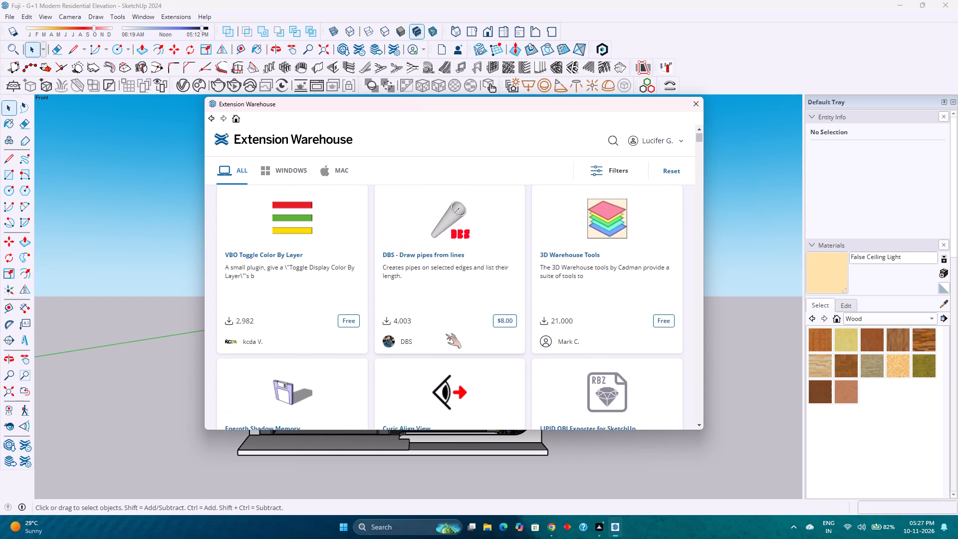
{"action": "scroll", "coordinate": [446, 334], "scroll_direction": "up", "scroll_amount": 1}
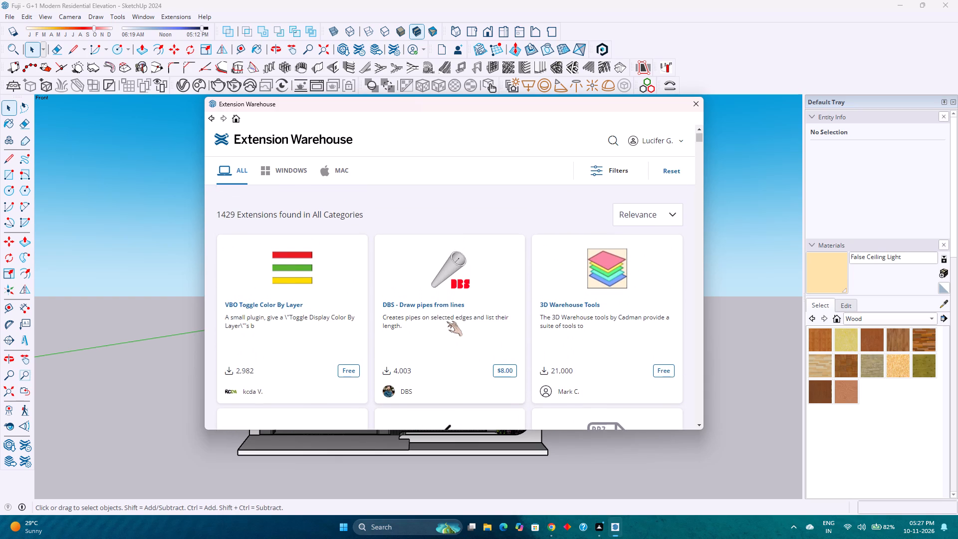
Read through the All Categories extension results from Curic Align View down to the row with RoundCorner.
{"action": "scroll", "coordinate": [447, 321], "scroll_direction": "down", "scroll_amount": 3}
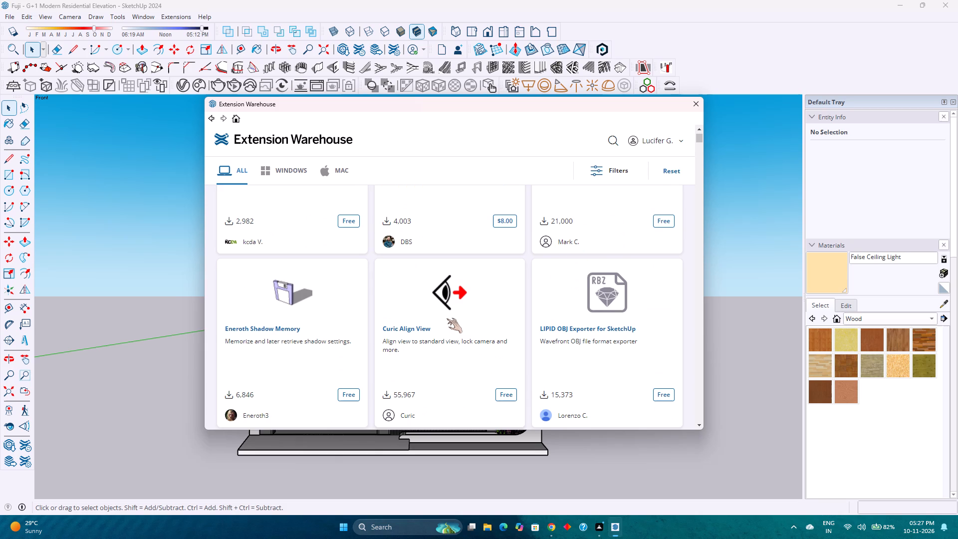
{"action": "scroll", "coordinate": [447, 320], "scroll_direction": "down", "scroll_amount": 5}
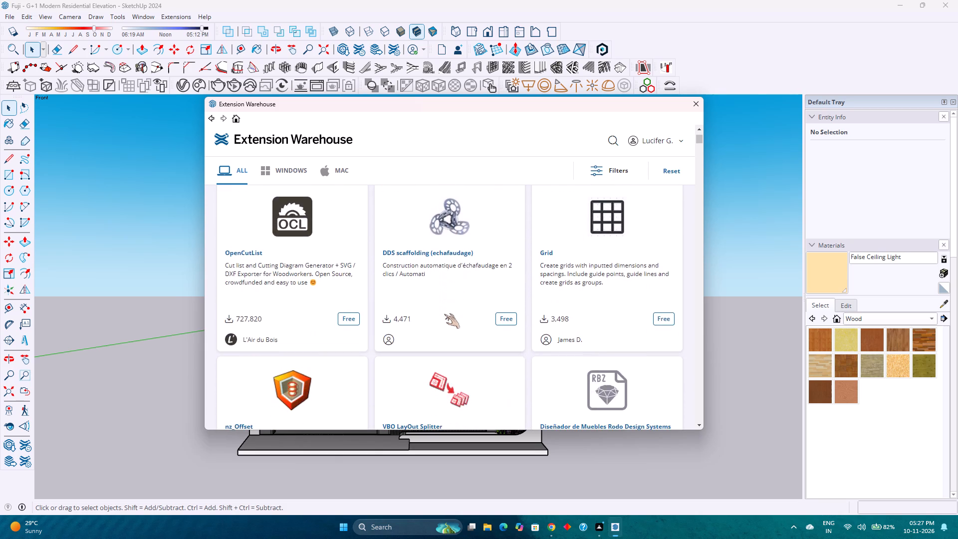
{"action": "scroll", "coordinate": [444, 313], "scroll_direction": "down", "scroll_amount": 4}
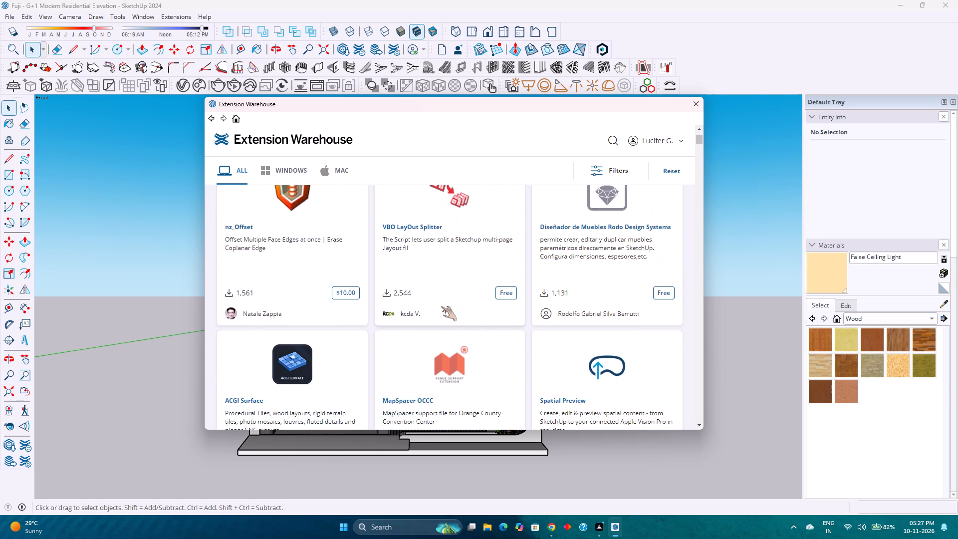
{"action": "scroll", "coordinate": [441, 306], "scroll_direction": "down", "scroll_amount": 3}
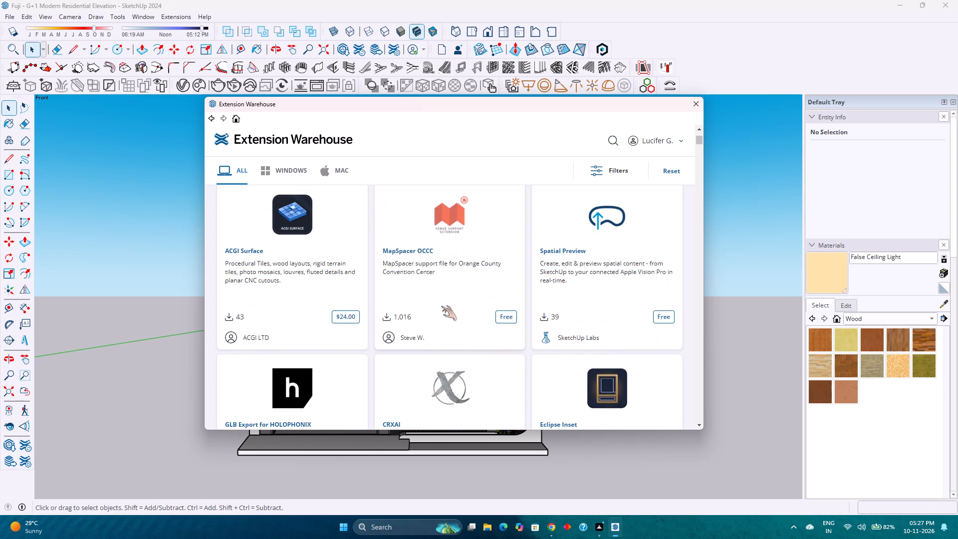
{"action": "scroll", "coordinate": [441, 305], "scroll_direction": "down", "scroll_amount": 3}
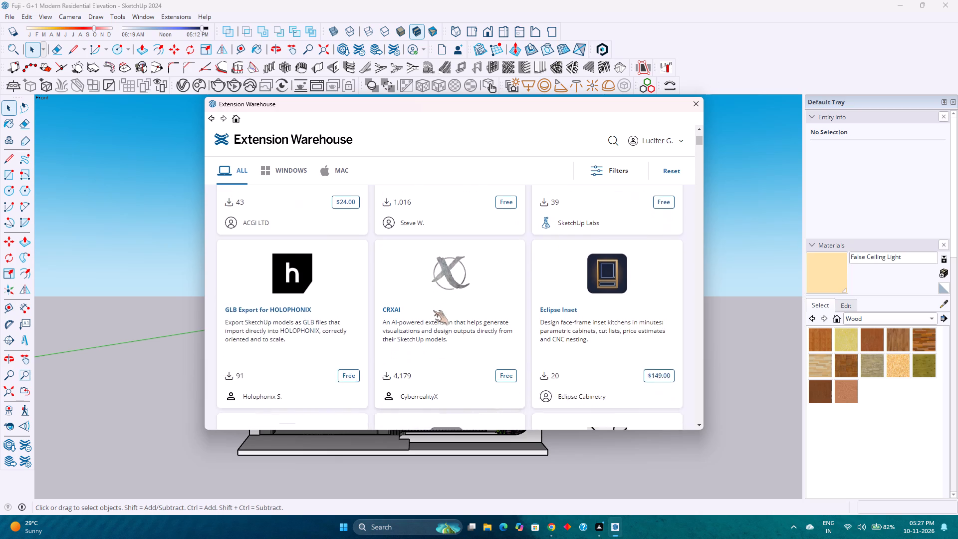
{"action": "scroll", "coordinate": [433, 310], "scroll_direction": "down", "scroll_amount": 4}
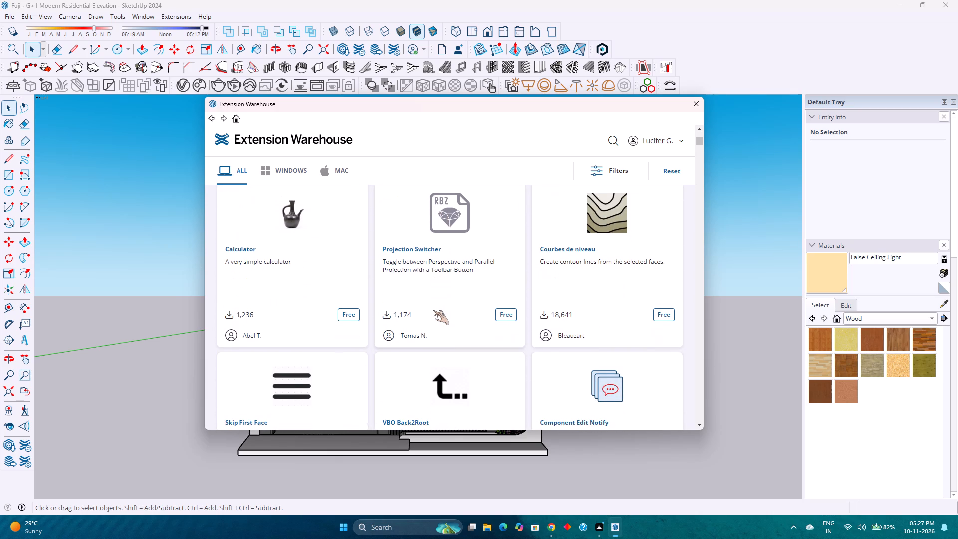
{"action": "scroll", "coordinate": [433, 310], "scroll_direction": "down", "scroll_amount": 5}
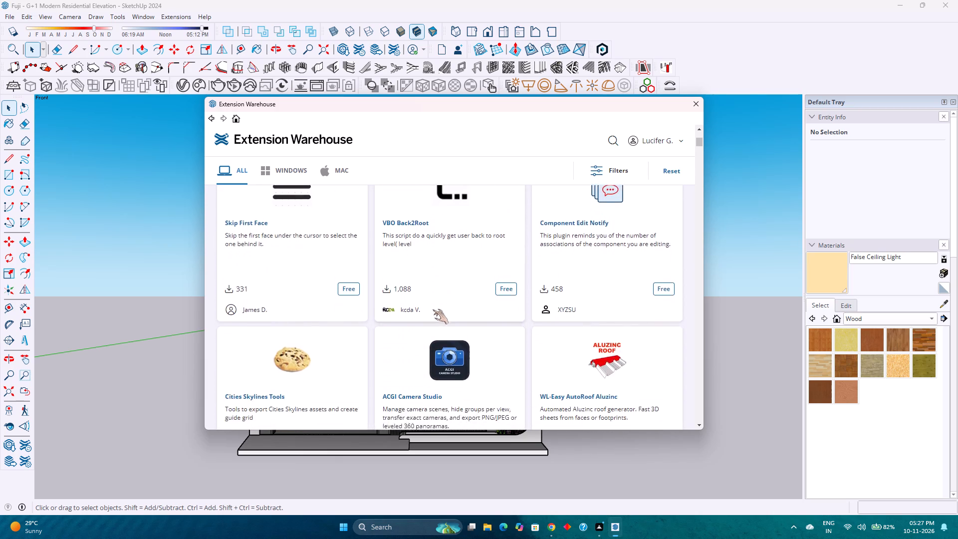
{"action": "scroll", "coordinate": [433, 309], "scroll_direction": "down", "scroll_amount": 3}
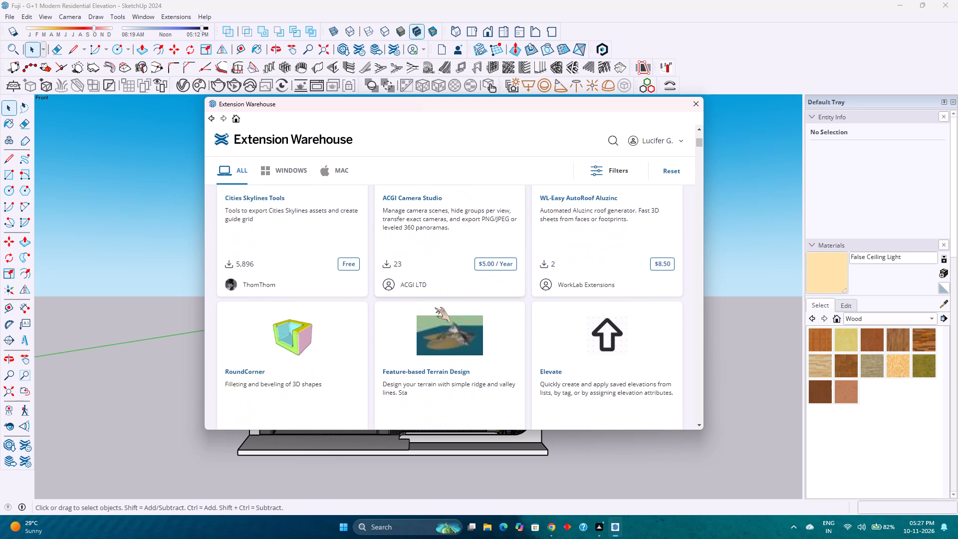
{"action": "scroll", "coordinate": [435, 307], "scroll_direction": "up", "scroll_amount": 3}
{"action": "scroll", "coordinate": [435, 307], "scroll_direction": "down", "scroll_amount": 2}
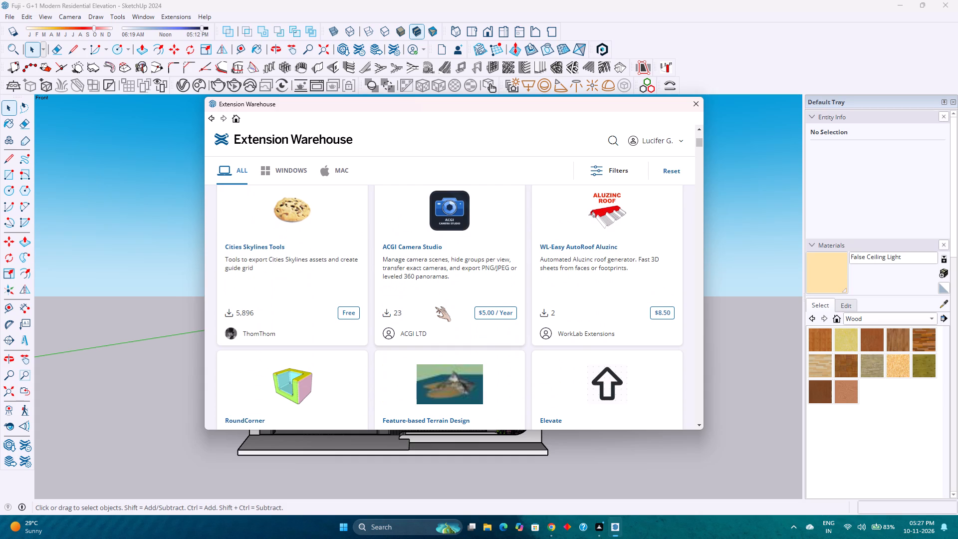
{"action": "scroll", "coordinate": [435, 307], "scroll_direction": "down", "scroll_amount": 2}
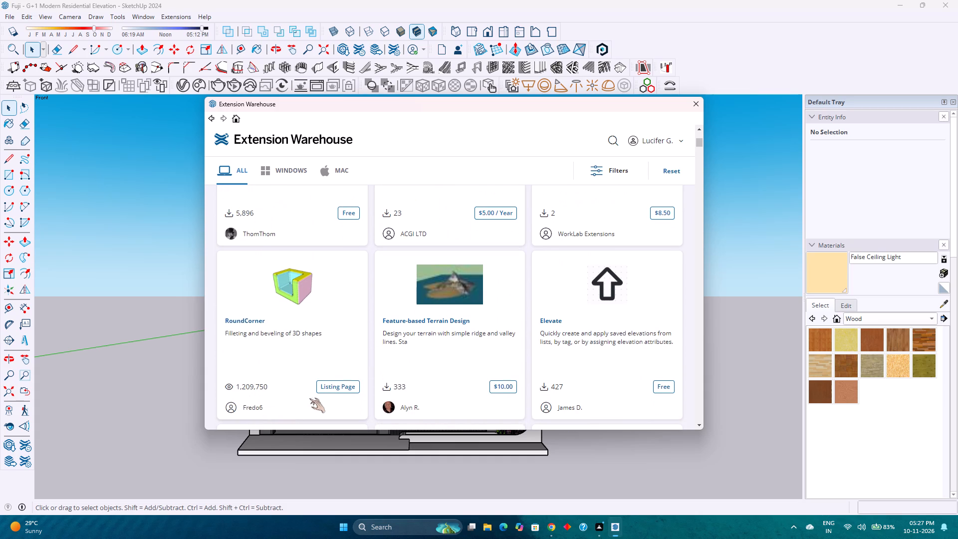
{"action": "scroll", "coordinate": [320, 392], "scroll_direction": "down", "scroll_amount": 2}
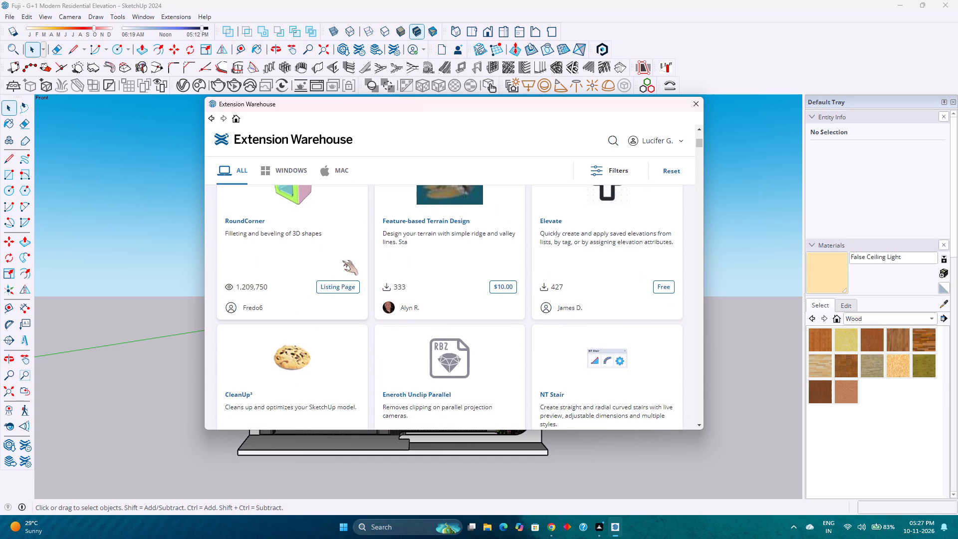
Open the RoundCorner extension's details page, look over its images and compatibility information, and return to the results.
{"action": "left_click", "coordinate": [342, 261]}
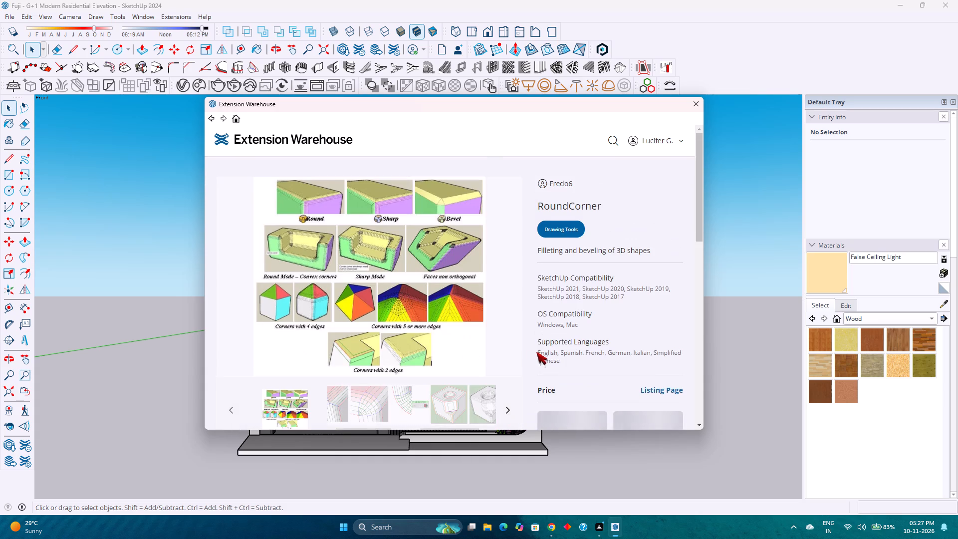
{"action": "scroll", "coordinate": [537, 351], "scroll_direction": "down", "scroll_amount": 1}
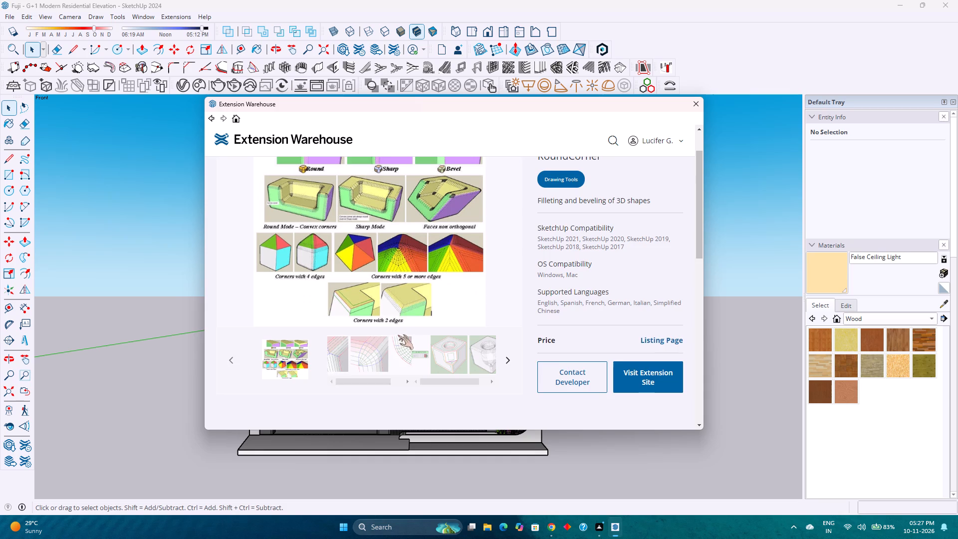
{"action": "scroll", "coordinate": [397, 335], "scroll_direction": "up", "scroll_amount": 3}
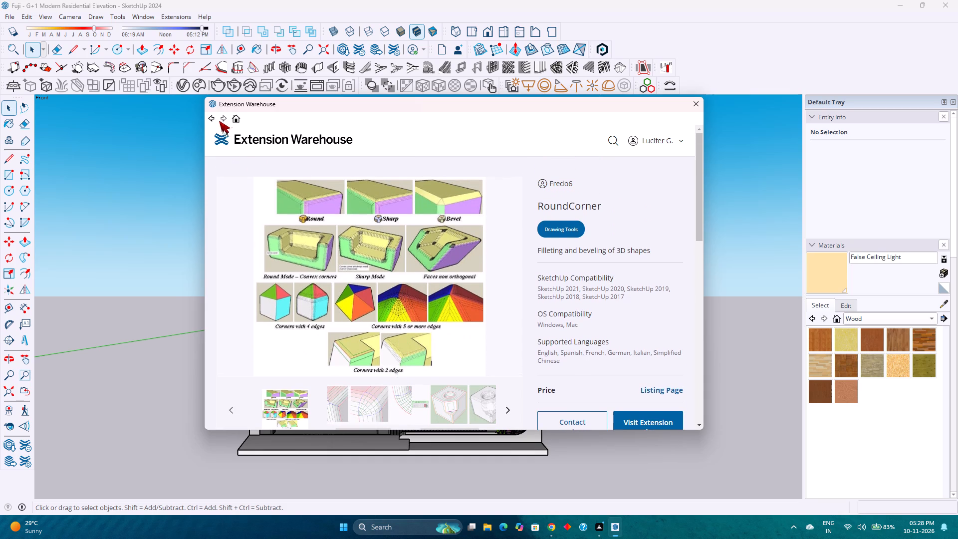
{"action": "left_click", "coordinate": [211, 120]}
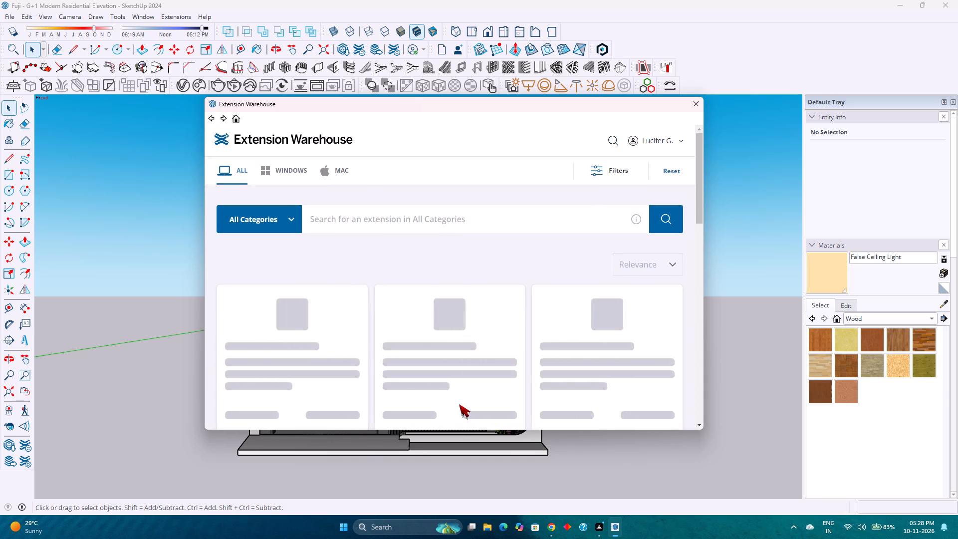
Go through the extension results again from the start, down past CleanUp³ and NT Stair to glTF Export.
{"action": "scroll", "coordinate": [554, 280], "scroll_direction": "down", "scroll_amount": 3}
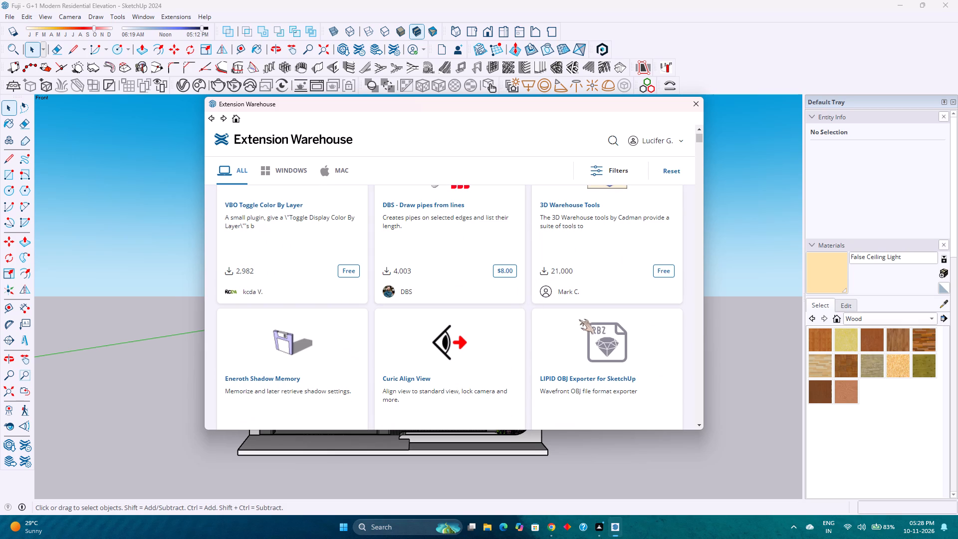
{"action": "scroll", "coordinate": [586, 312], "scroll_direction": "down", "scroll_amount": 6}
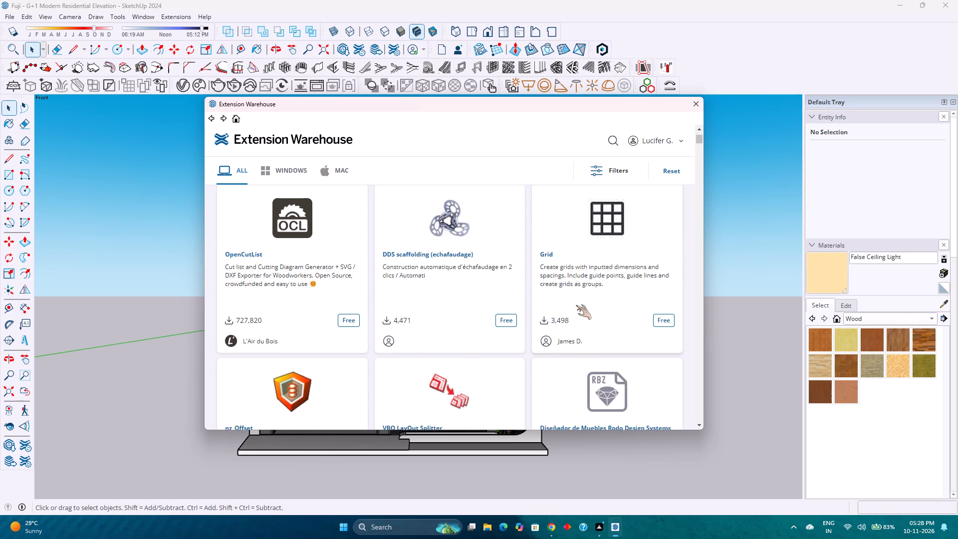
{"action": "scroll", "coordinate": [572, 309], "scroll_direction": "down", "scroll_amount": 2}
{"action": "scroll", "coordinate": [572, 309], "scroll_direction": "up", "scroll_amount": 2}
{"action": "scroll", "coordinate": [571, 309], "scroll_direction": "down", "scroll_amount": 5}
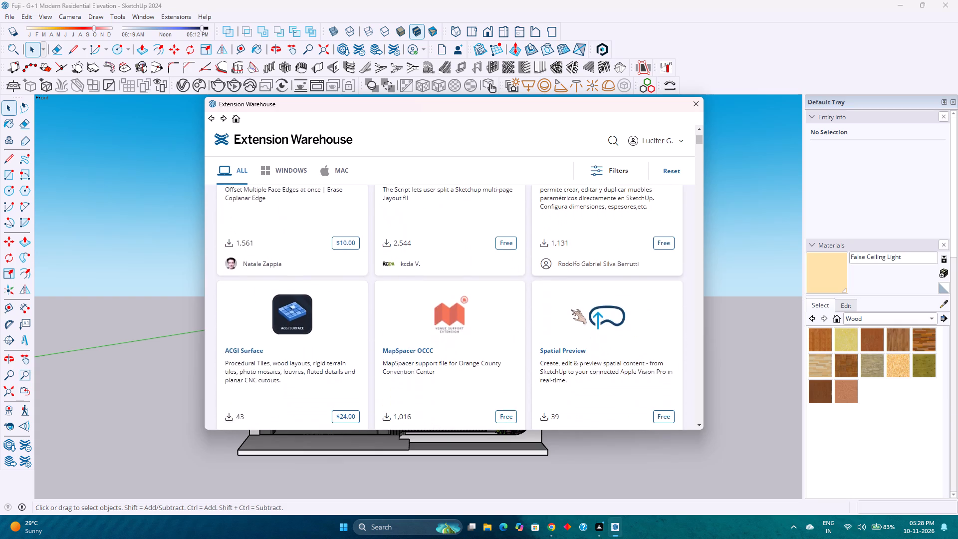
{"action": "scroll", "coordinate": [571, 309], "scroll_direction": "down", "scroll_amount": 8}
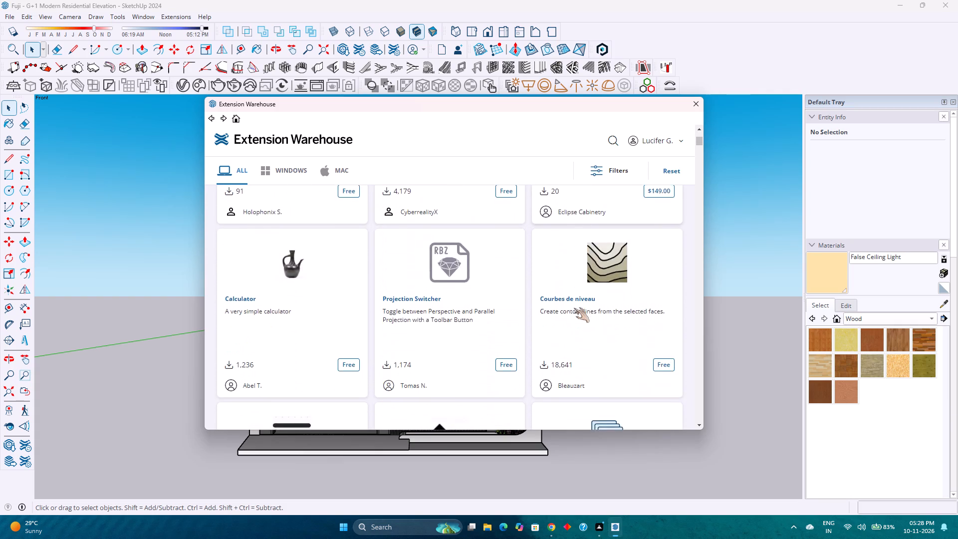
{"action": "scroll", "coordinate": [574, 308], "scroll_direction": "down", "scroll_amount": 7}
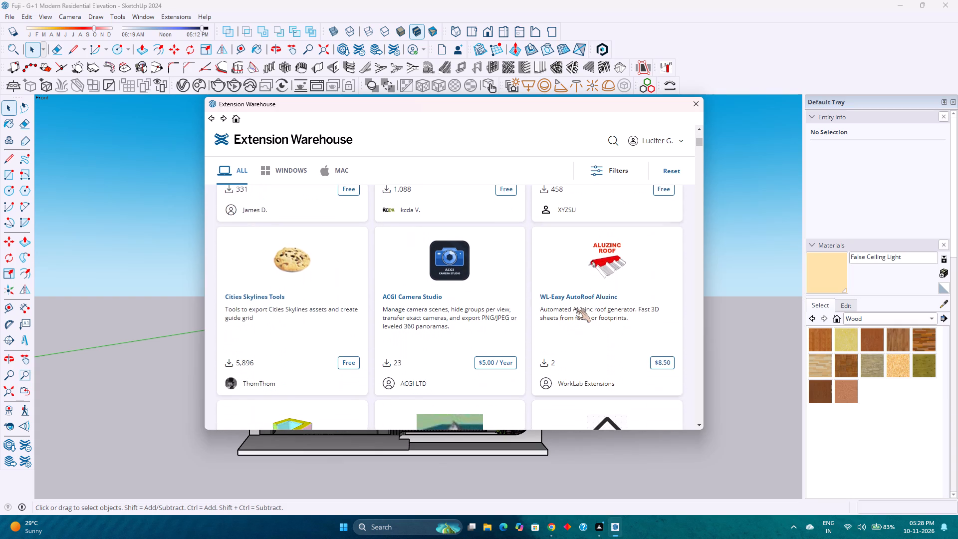
{"action": "scroll", "coordinate": [575, 308], "scroll_direction": "down", "scroll_amount": 6}
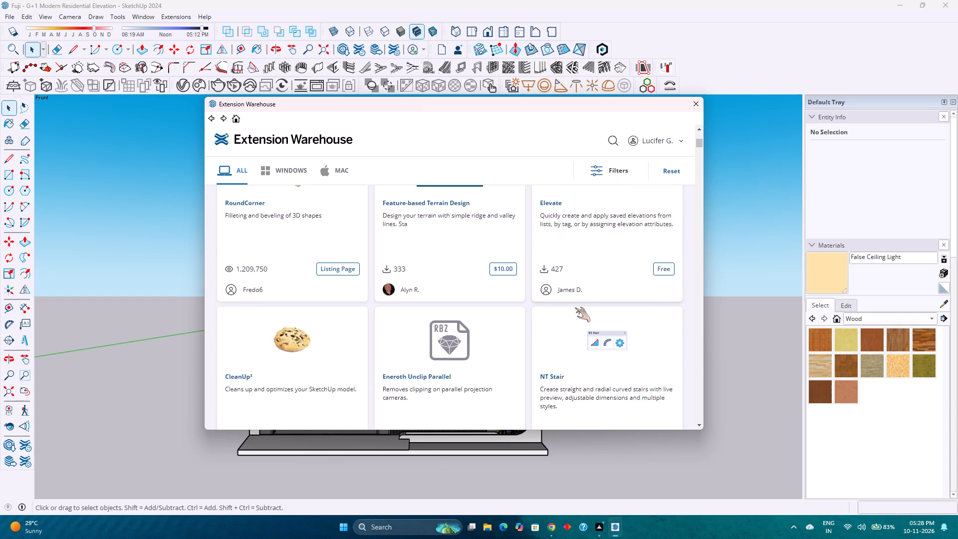
{"action": "scroll", "coordinate": [575, 307], "scroll_direction": "down", "scroll_amount": 1}
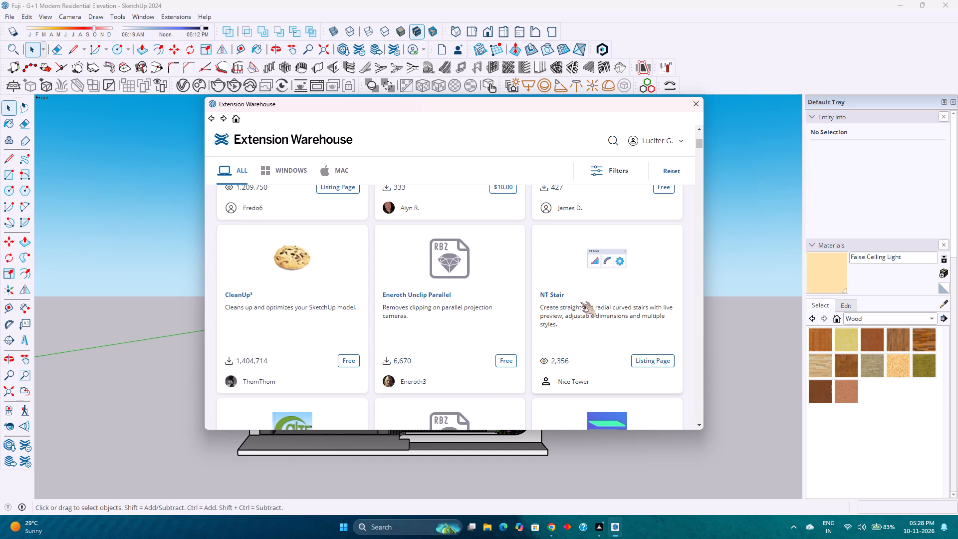
{"action": "scroll", "coordinate": [580, 302], "scroll_direction": "down", "scroll_amount": 4}
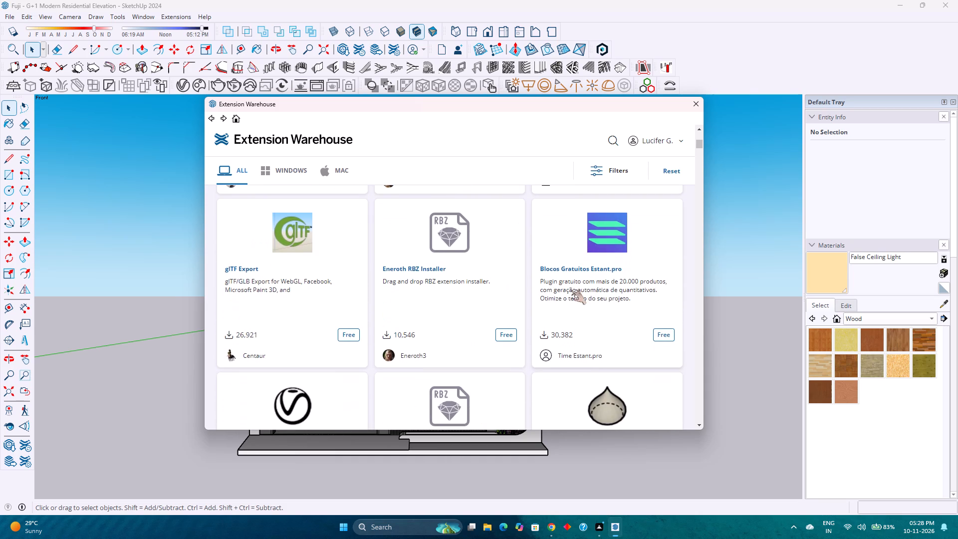
Review the SketchUp version and extension type filters, and close them without applying any change.
{"action": "left_click", "coordinate": [602, 164]}
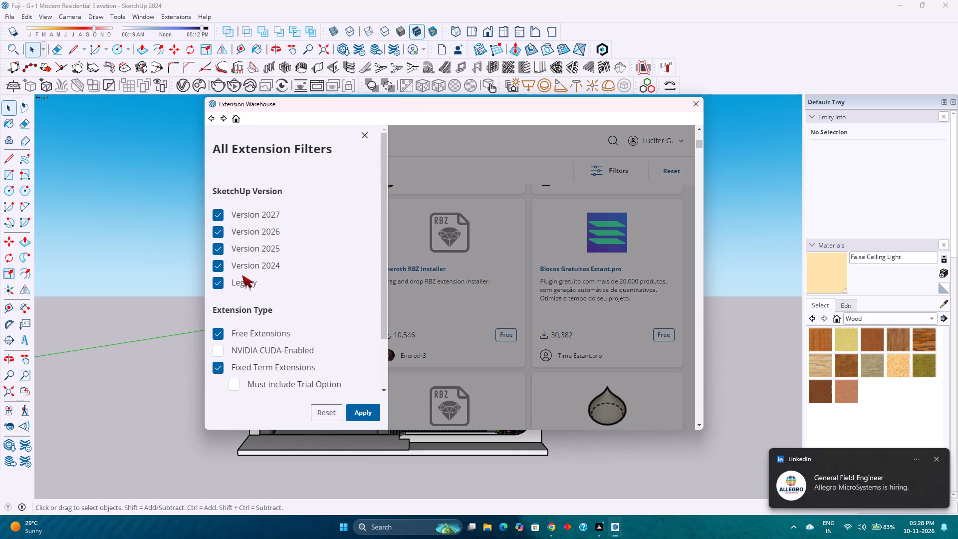
{"action": "scroll", "coordinate": [261, 307], "scroll_direction": "down", "scroll_amount": 5}
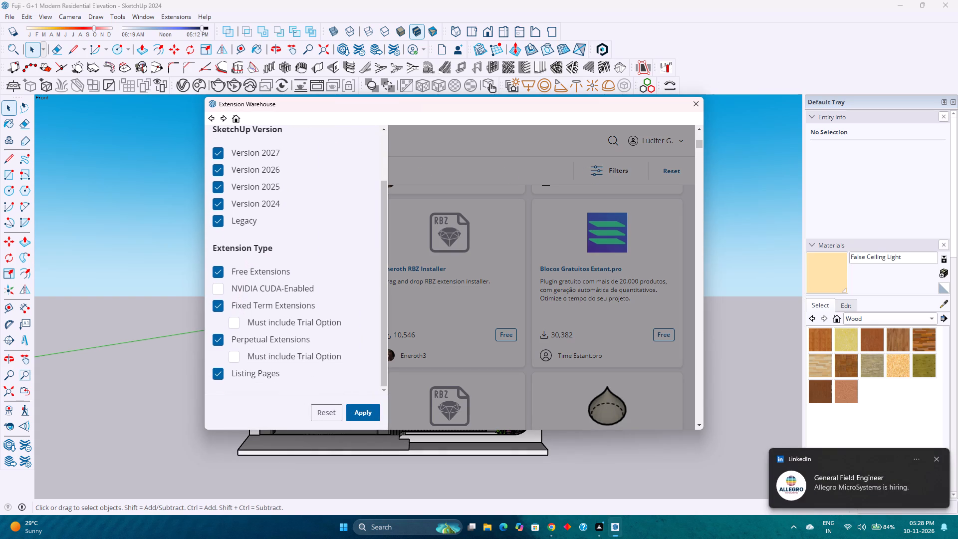
{"action": "scroll", "coordinate": [261, 307], "scroll_direction": "up", "scroll_amount": 8}
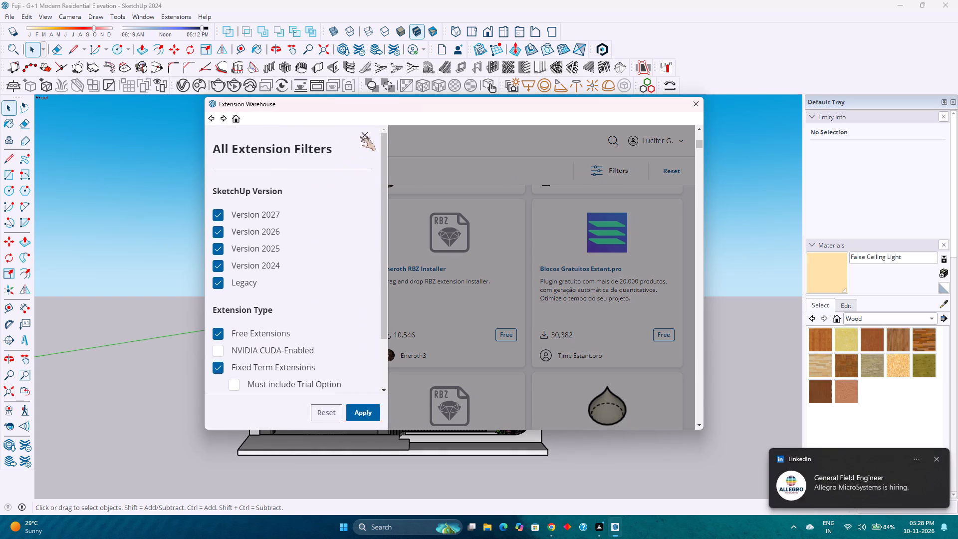
{"action": "left_click", "coordinate": [360, 136]}
Read through the extension results from glTF Export past V-Ray renderer and NT UpSweep to the Boc Quick Align row.
{"action": "scroll", "coordinate": [424, 311], "scroll_direction": "down", "scroll_amount": 1}
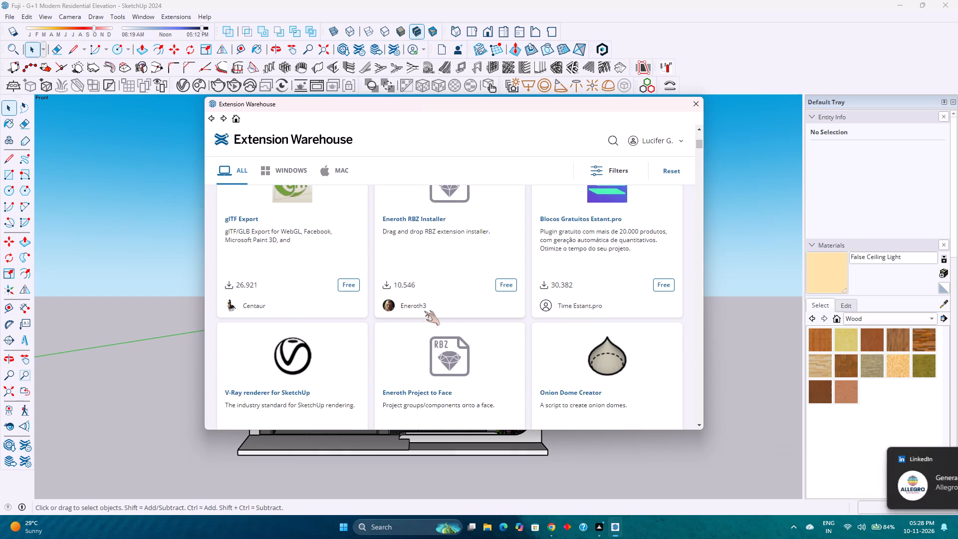
{"action": "scroll", "coordinate": [424, 311], "scroll_direction": "down", "scroll_amount": 2}
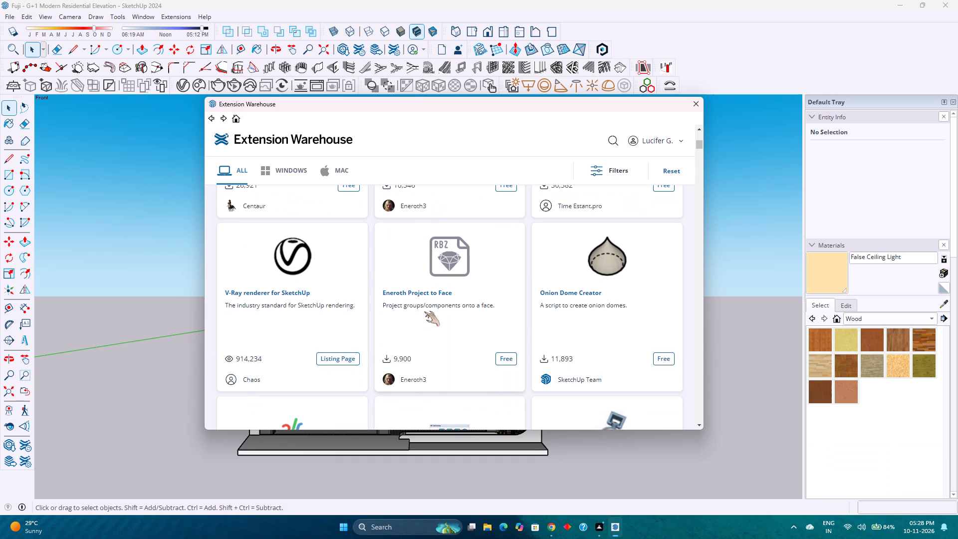
{"action": "scroll", "coordinate": [424, 310], "scroll_direction": "down", "scroll_amount": 1}
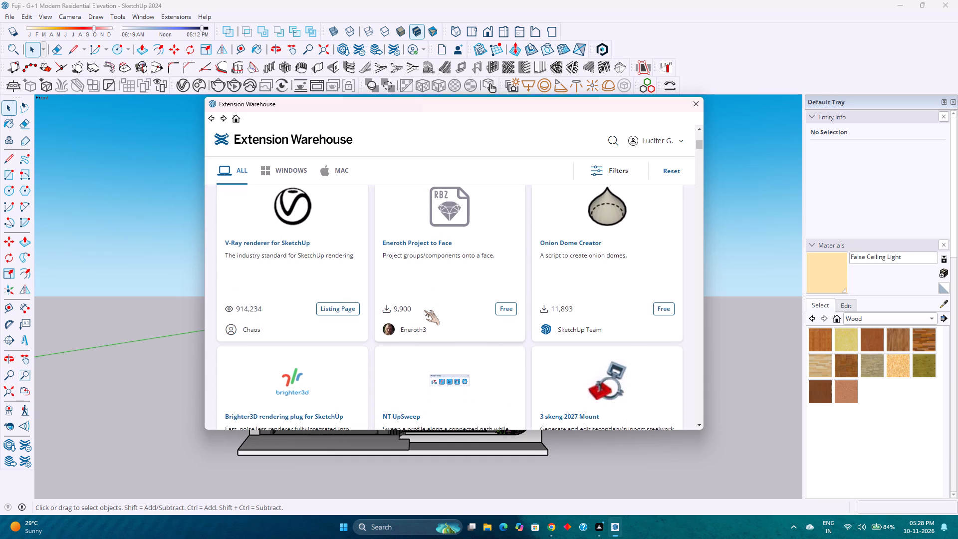
{"action": "scroll", "coordinate": [424, 309], "scroll_direction": "down", "scroll_amount": 2}
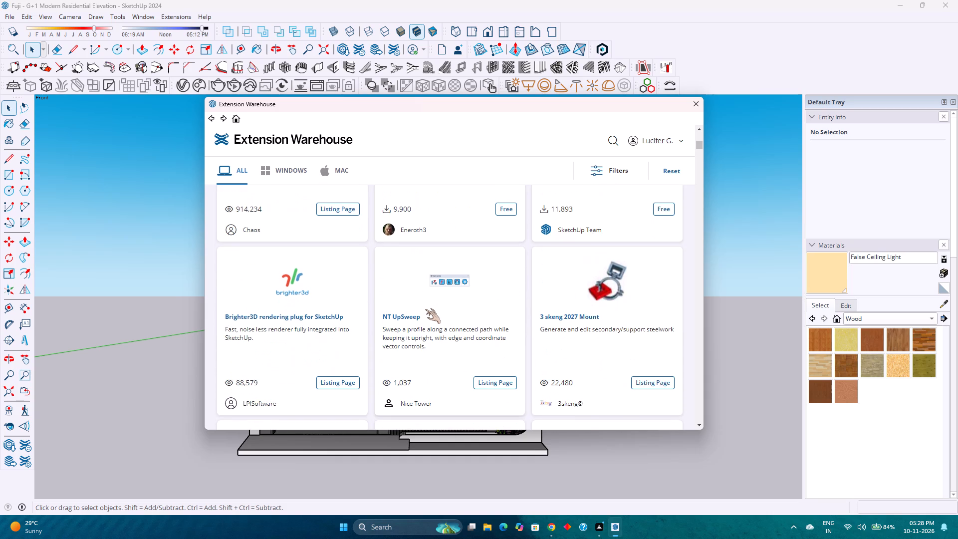
{"action": "scroll", "coordinate": [425, 309], "scroll_direction": "down", "scroll_amount": 4}
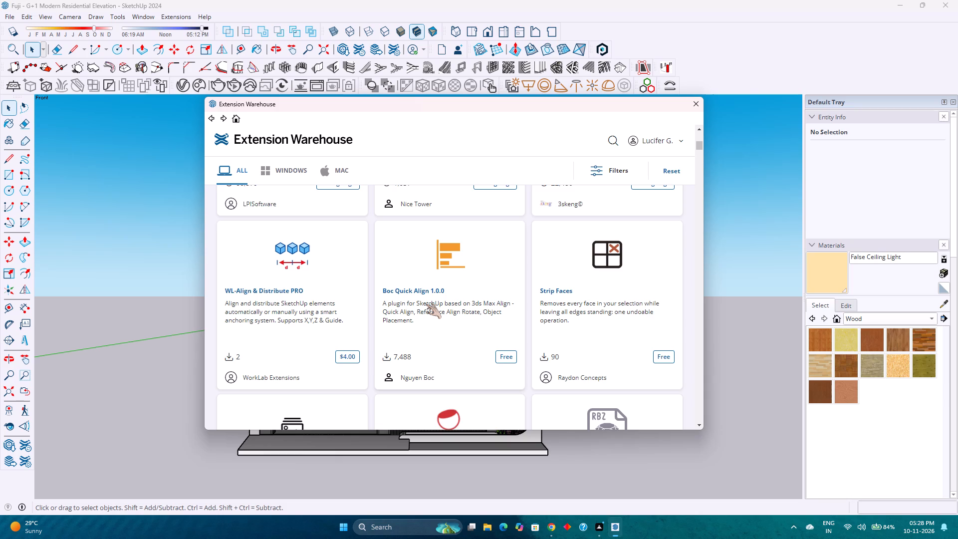
{"action": "scroll", "coordinate": [426, 304], "scroll_direction": "down", "scroll_amount": 2}
{"action": "scroll", "coordinate": [426, 304], "scroll_direction": "up", "scroll_amount": 2}
{"action": "scroll", "coordinate": [426, 304], "scroll_direction": "down", "scroll_amount": 1}
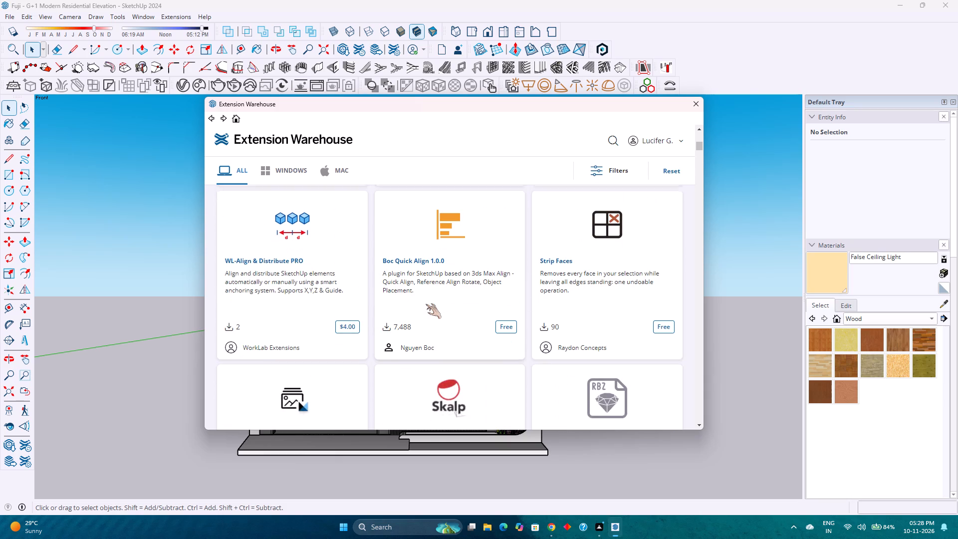
Continue through the extension results from JL Scene Tools past Focus On and FitParts to the WL-Easy Wall Builder & Quantifier row.
{"action": "scroll", "coordinate": [426, 304], "scroll_direction": "down", "scroll_amount": 4}
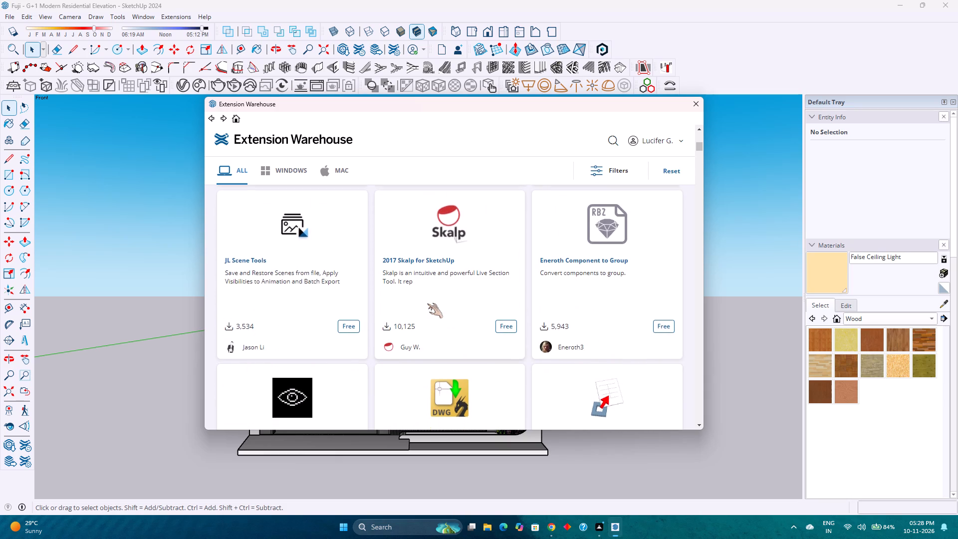
{"action": "scroll", "coordinate": [427, 303], "scroll_direction": "down", "scroll_amount": 3}
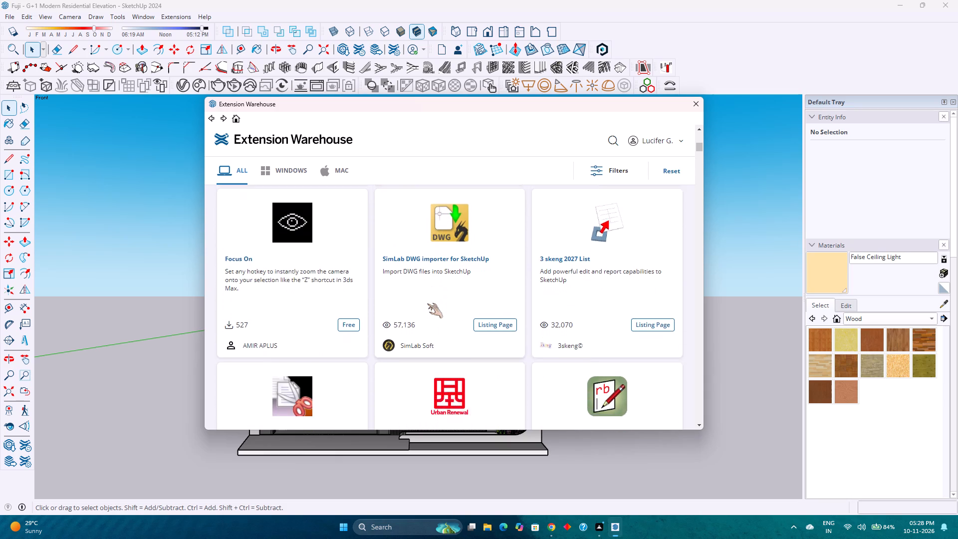
{"action": "scroll", "coordinate": [427, 303], "scroll_direction": "down", "scroll_amount": 3}
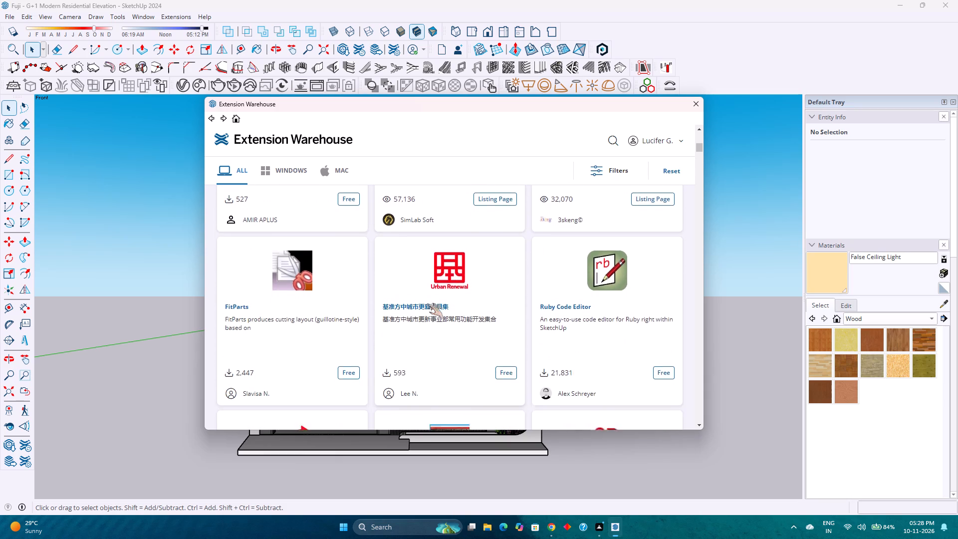
{"action": "scroll", "coordinate": [427, 303], "scroll_direction": "down", "scroll_amount": 5}
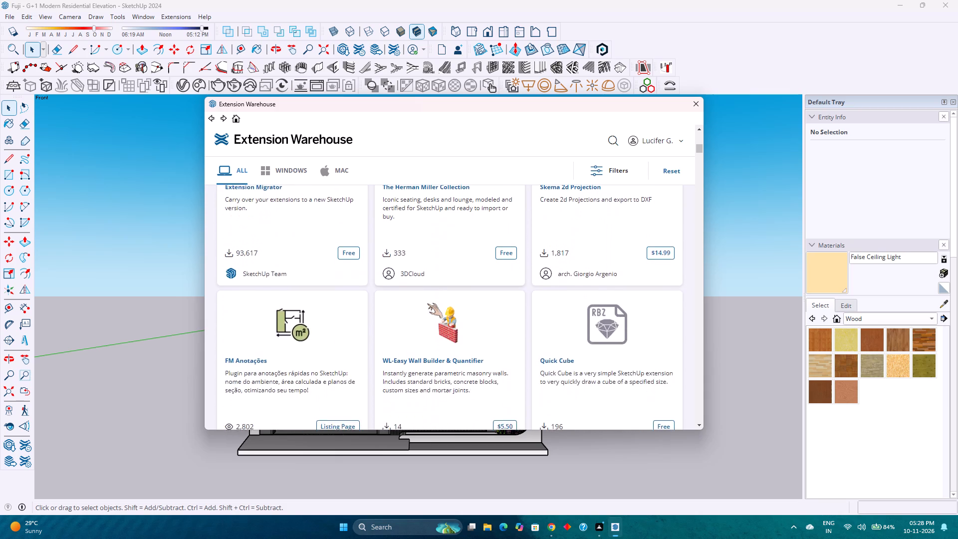
{"action": "scroll", "coordinate": [427, 303], "scroll_direction": "up", "scroll_amount": 1}
{"action": "scroll", "coordinate": [427, 303], "scroll_direction": "down", "scroll_amount": 2}
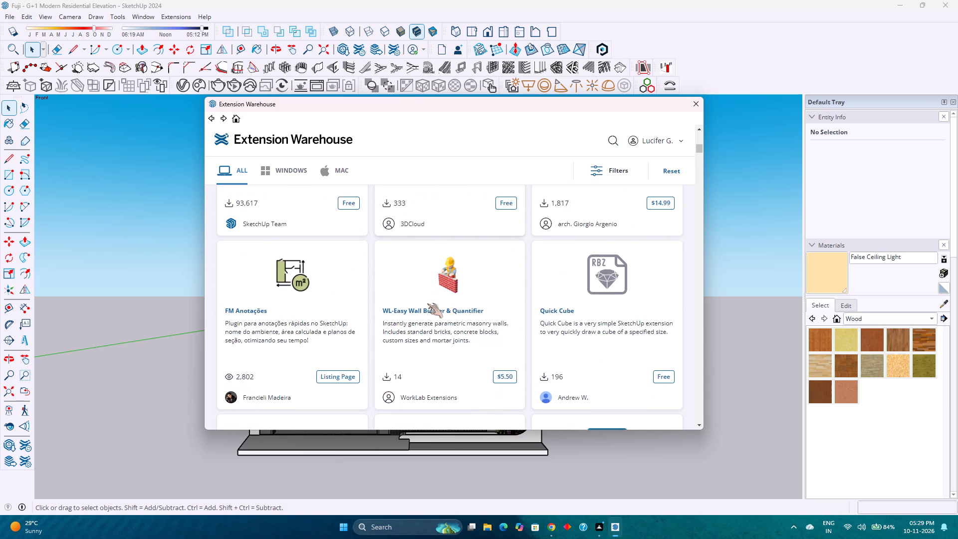
Read on through the extension results from NT Flex Stretch past DBS - Round edges corners 2 to the row with UP for SketchUp.
{"action": "scroll", "coordinate": [427, 304], "scroll_direction": "down", "scroll_amount": 2}
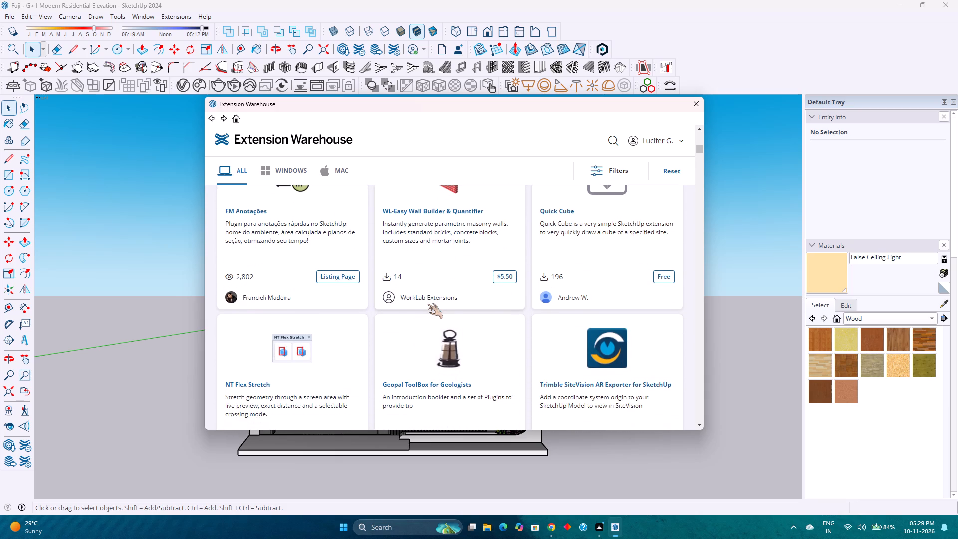
{"action": "scroll", "coordinate": [427, 304], "scroll_direction": "down", "scroll_amount": 3}
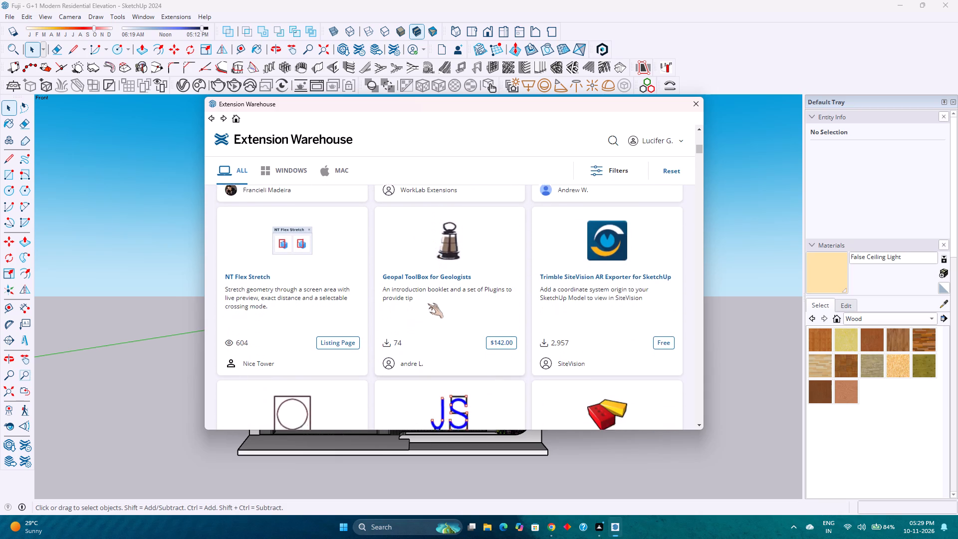
{"action": "scroll", "coordinate": [428, 303], "scroll_direction": "down", "scroll_amount": 2}
{"action": "scroll", "coordinate": [428, 303], "scroll_direction": "up", "scroll_amount": 4}
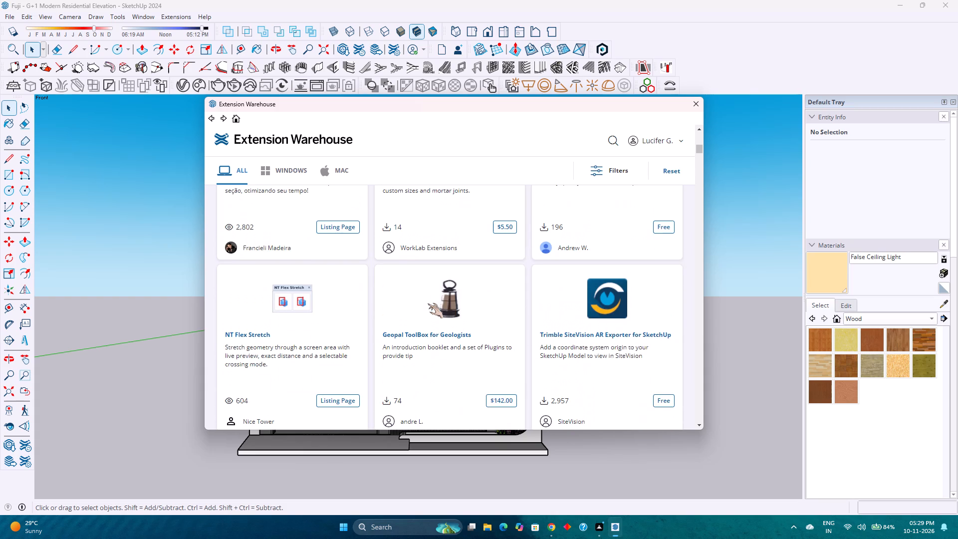
{"action": "scroll", "coordinate": [428, 303], "scroll_direction": "down", "scroll_amount": 7}
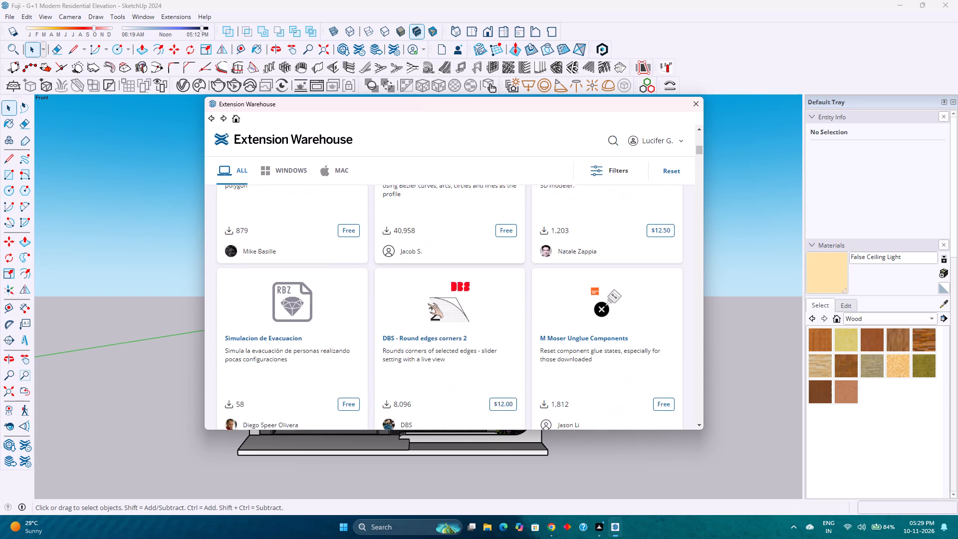
{"action": "scroll", "coordinate": [428, 303], "scroll_direction": "down", "scroll_amount": 3}
{"action": "scroll", "coordinate": [428, 303], "scroll_direction": "up", "scroll_amount": 1}
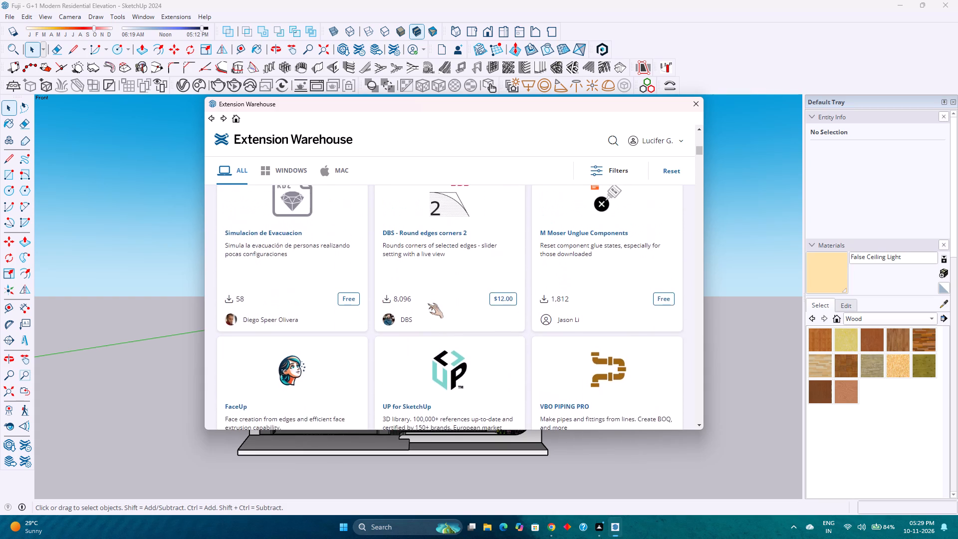
{"action": "scroll", "coordinate": [428, 303], "scroll_direction": "up", "scroll_amount": 1}
{"action": "scroll", "coordinate": [428, 303], "scroll_direction": "down", "scroll_amount": 3}
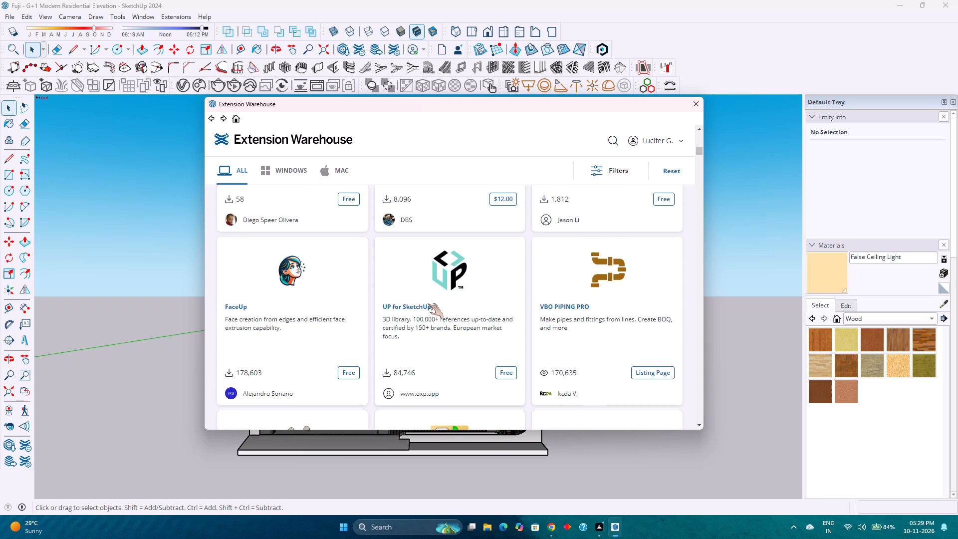
{"action": "scroll", "coordinate": [428, 303], "scroll_direction": "down", "scroll_amount": 1}
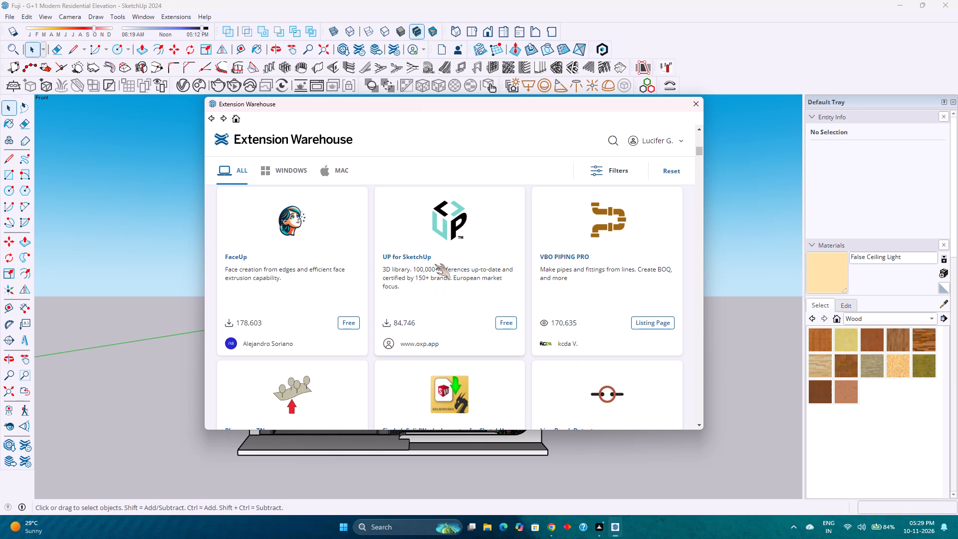
Open the UP for SketchUp details page, read its description, extension overview and release notes, and return to the results.
{"action": "left_click", "coordinate": [436, 237]}
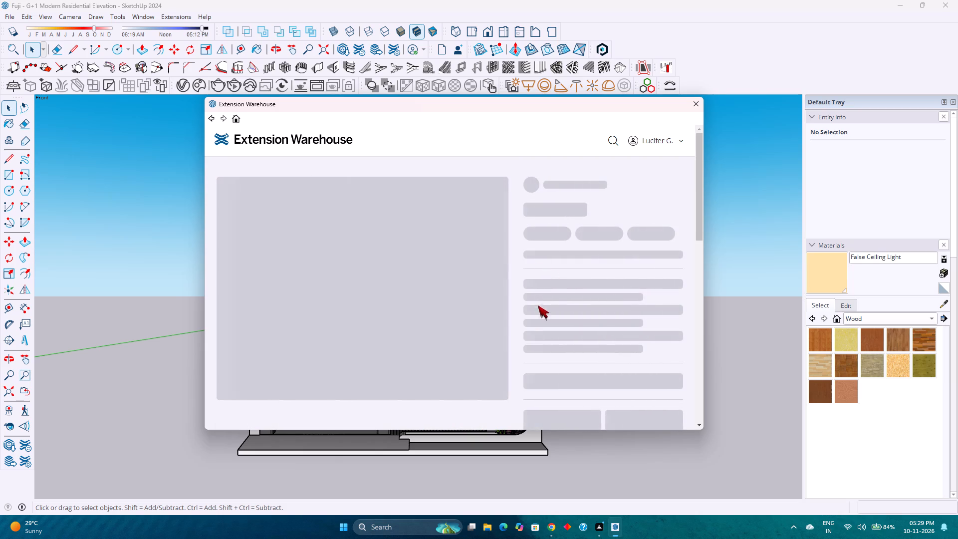
{"action": "scroll", "coordinate": [456, 309], "scroll_direction": "down", "scroll_amount": 8}
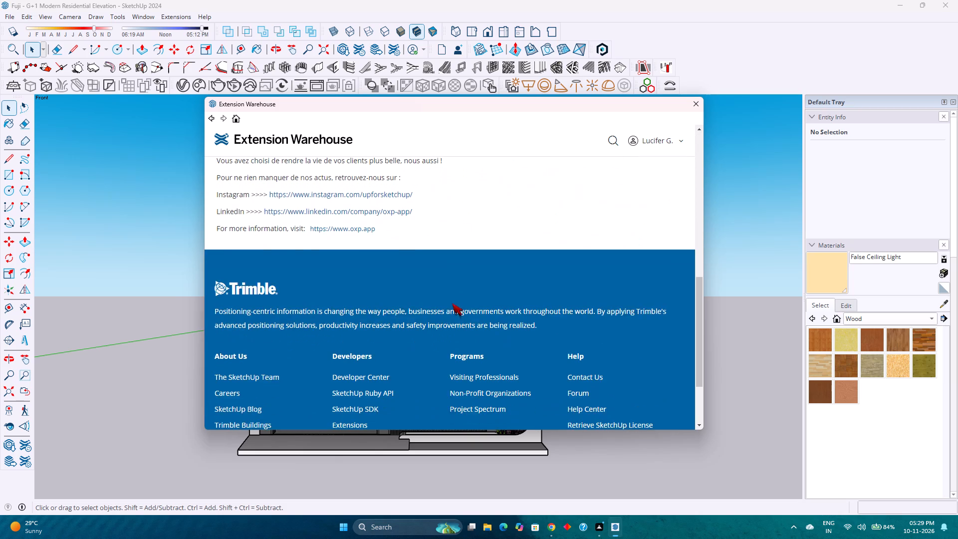
{"action": "scroll", "coordinate": [450, 301], "scroll_direction": "up", "scroll_amount": 16}
{"action": "left_click", "coordinate": [353, 175]}
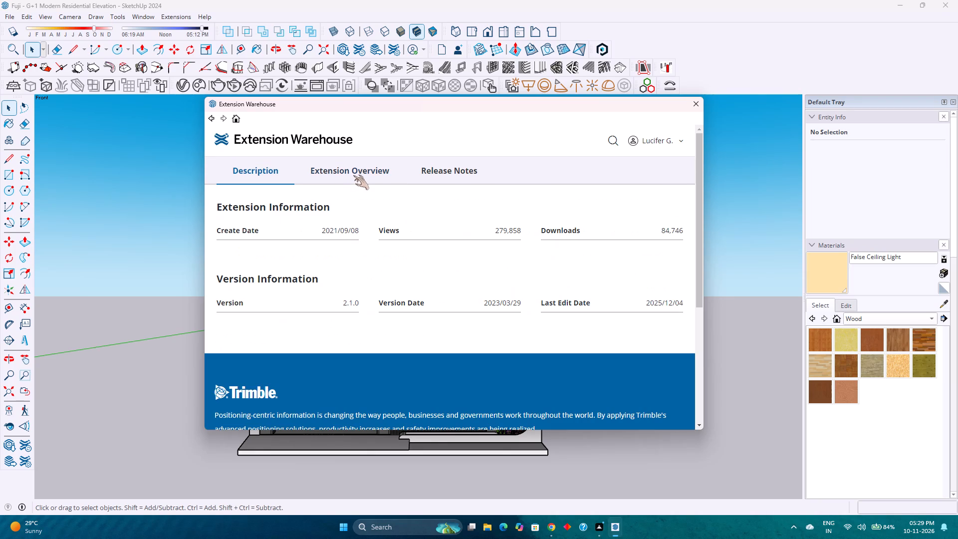
{"action": "left_click", "coordinate": [435, 164]}
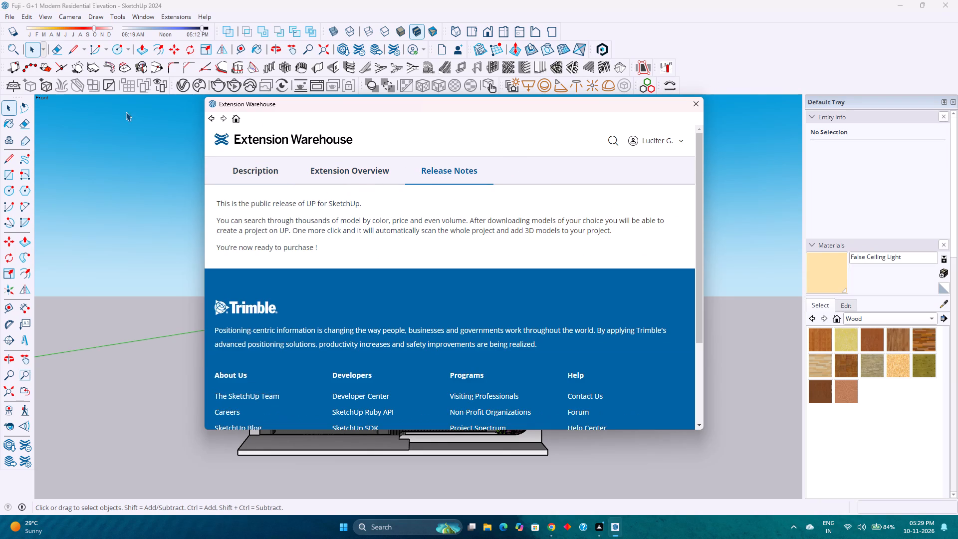
{"action": "left_click", "coordinate": [212, 119]}
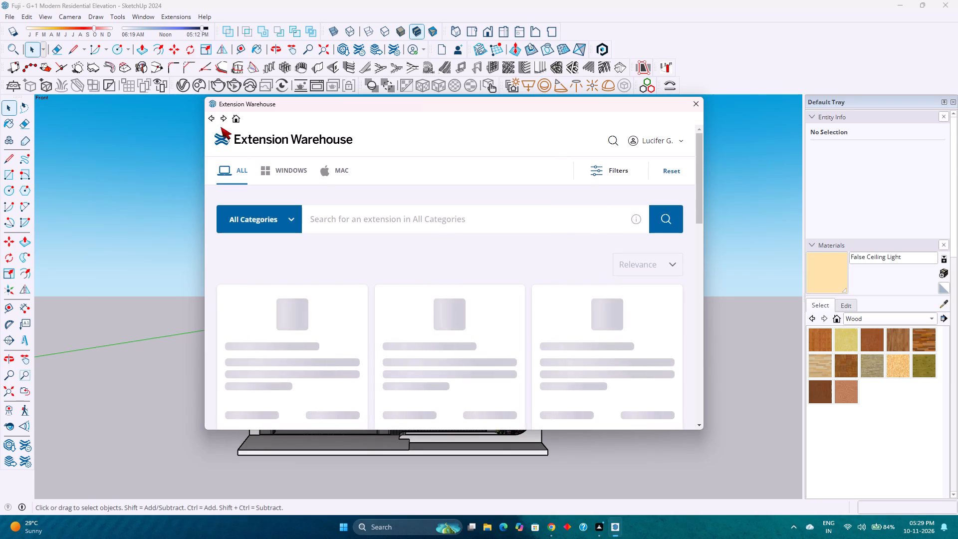
Go through the reloaded extension results from the start, past ACGI Surface and glTF Export, to the Brighter3D and NT UpSweep row.
{"action": "scroll", "coordinate": [433, 321], "scroll_direction": "down", "scroll_amount": 5}
{"action": "scroll", "coordinate": [427, 319], "scroll_direction": "up", "scroll_amount": 4}
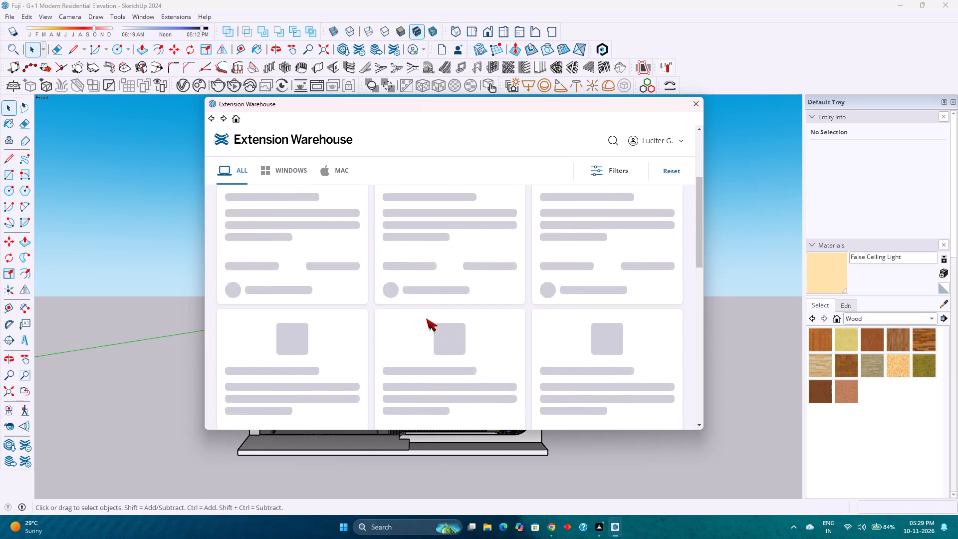
{"action": "scroll", "coordinate": [426, 318], "scroll_direction": "up", "scroll_amount": 2}
{"action": "scroll", "coordinate": [424, 314], "scroll_direction": "down", "scroll_amount": 11}
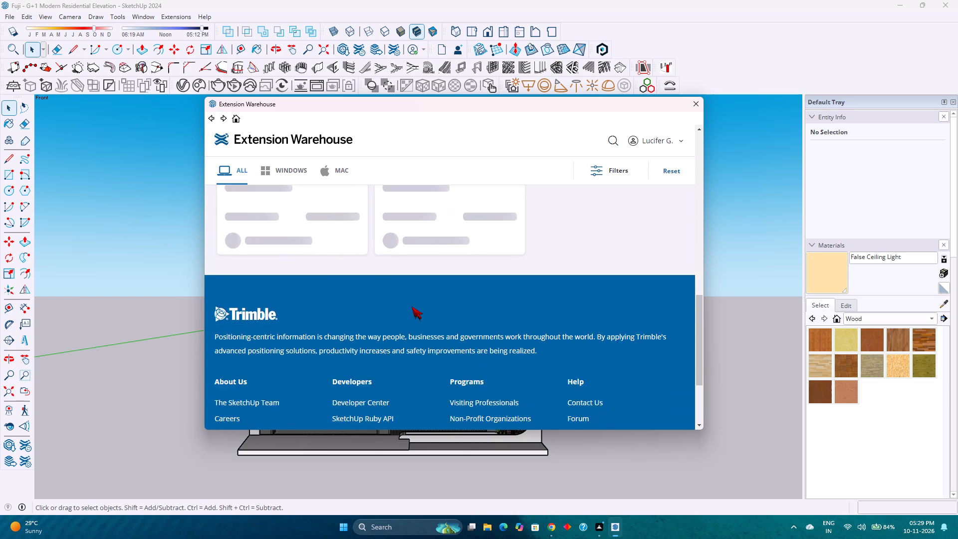
{"action": "scroll", "coordinate": [412, 306], "scroll_direction": "down", "scroll_amount": 6}
{"action": "scroll", "coordinate": [326, 245], "scroll_direction": "down", "scroll_amount": 5}
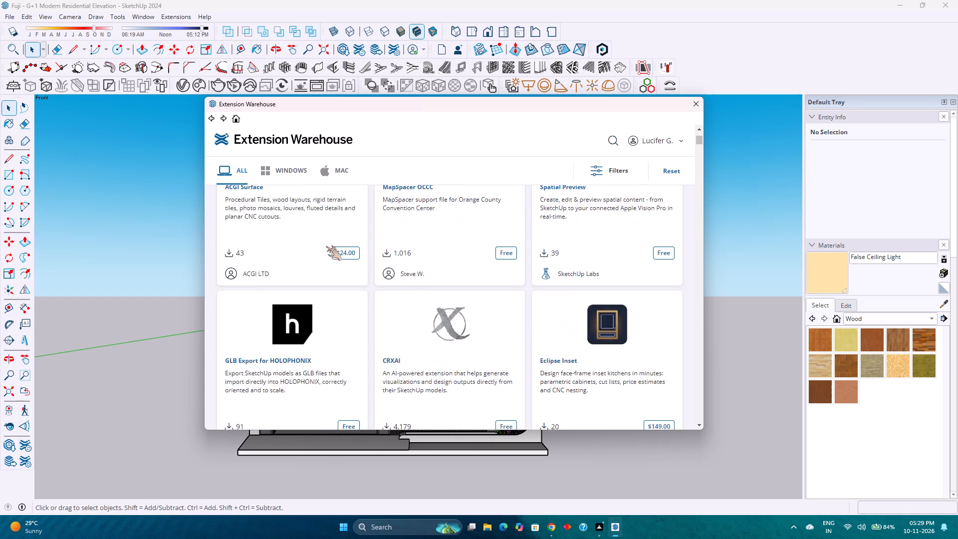
{"action": "scroll", "coordinate": [326, 246], "scroll_direction": "down", "scroll_amount": 18}
{"action": "scroll", "coordinate": [365, 251], "scroll_direction": "down", "scroll_amount": 3}
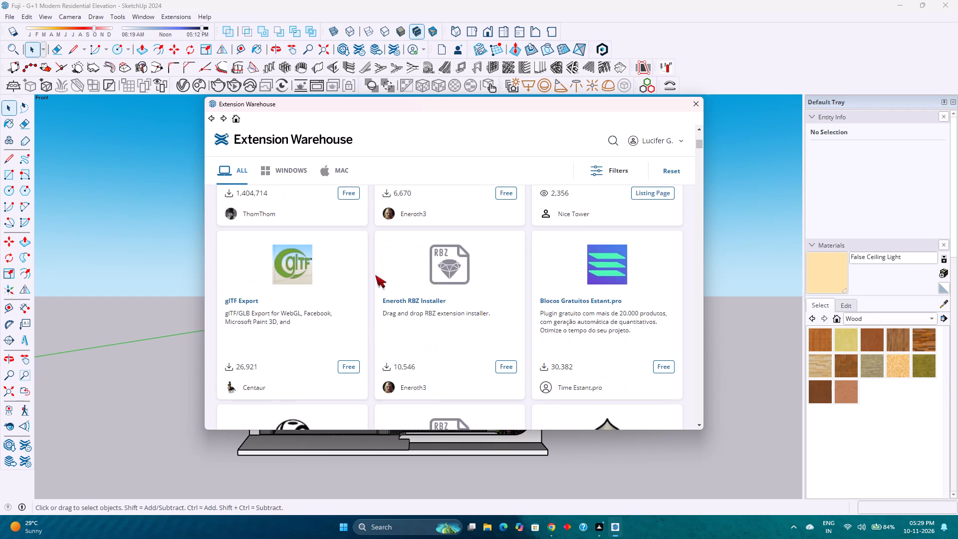
{"action": "scroll", "coordinate": [395, 311], "scroll_direction": "down", "scroll_amount": 9}
{"action": "scroll", "coordinate": [312, 321], "scroll_direction": "up", "scroll_amount": 2}
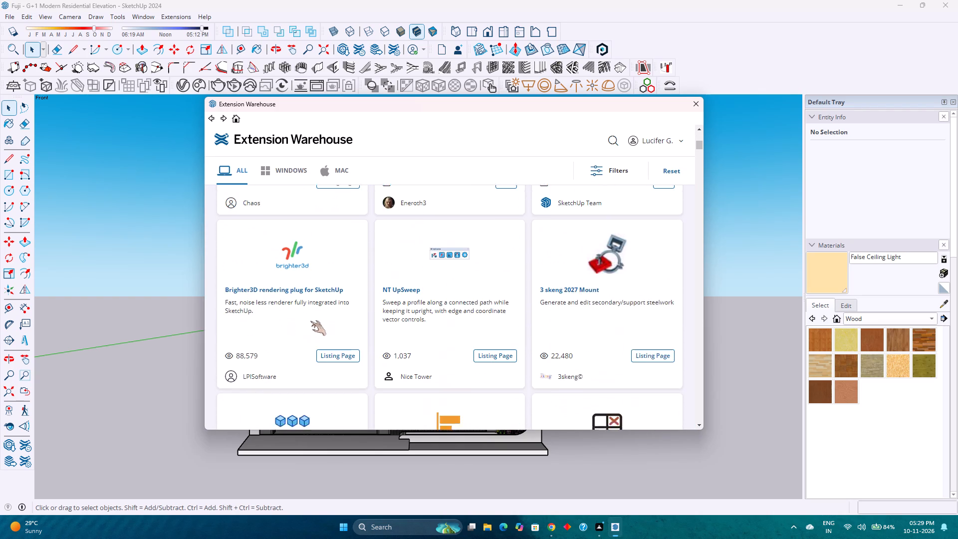
Continue down the extension results past JL Scene Tools and FM Anotações to the row with Shape Fitting and Bezier Surface of Revolution.
{"action": "scroll", "coordinate": [310, 321], "scroll_direction": "down", "scroll_amount": 6}
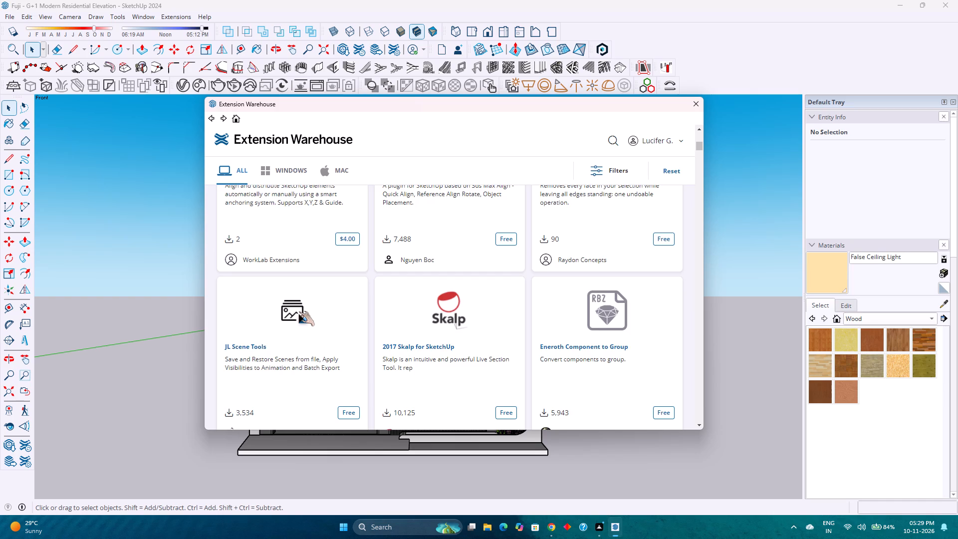
{"action": "scroll", "coordinate": [299, 311], "scroll_direction": "down", "scroll_amount": 17}
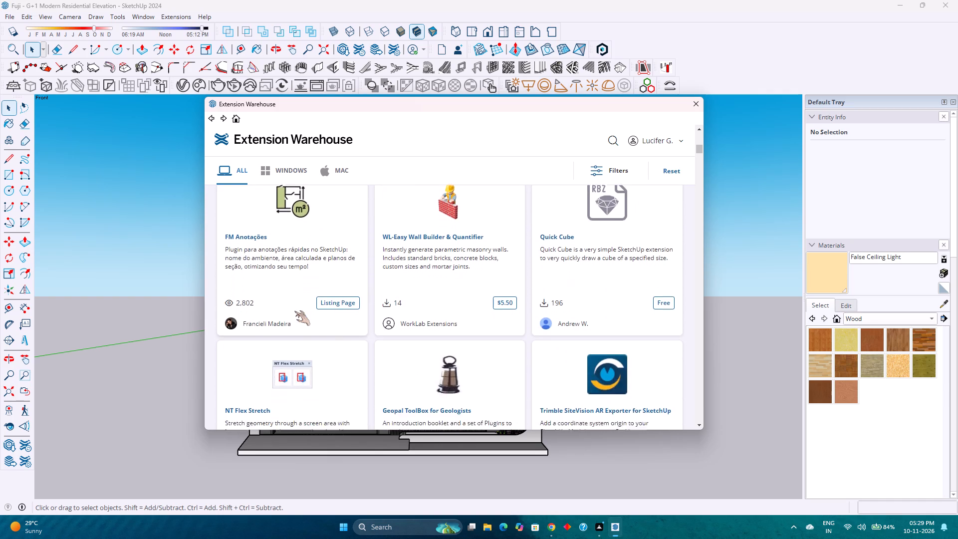
{"action": "scroll", "coordinate": [294, 311], "scroll_direction": "down", "scroll_amount": 7}
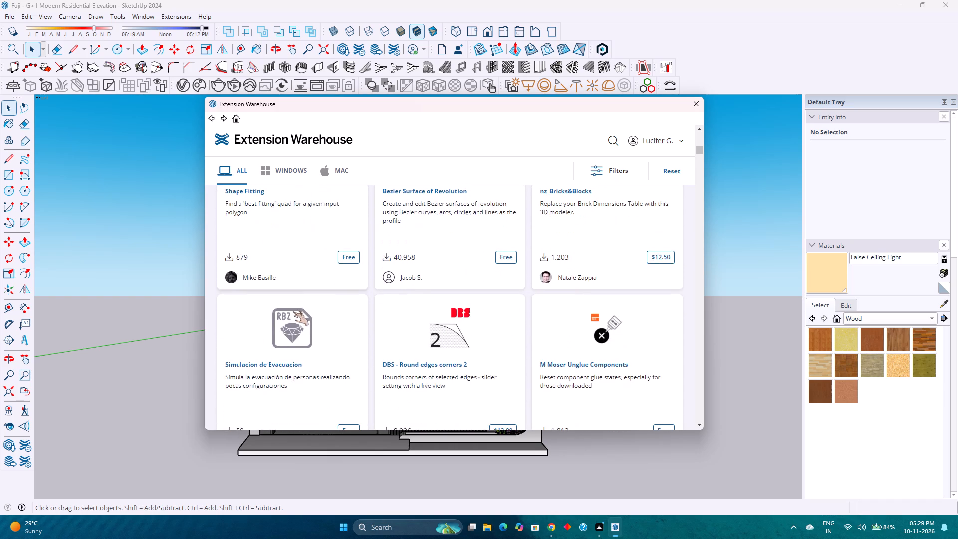
{"action": "scroll", "coordinate": [293, 310], "scroll_direction": "up", "scroll_amount": 1}
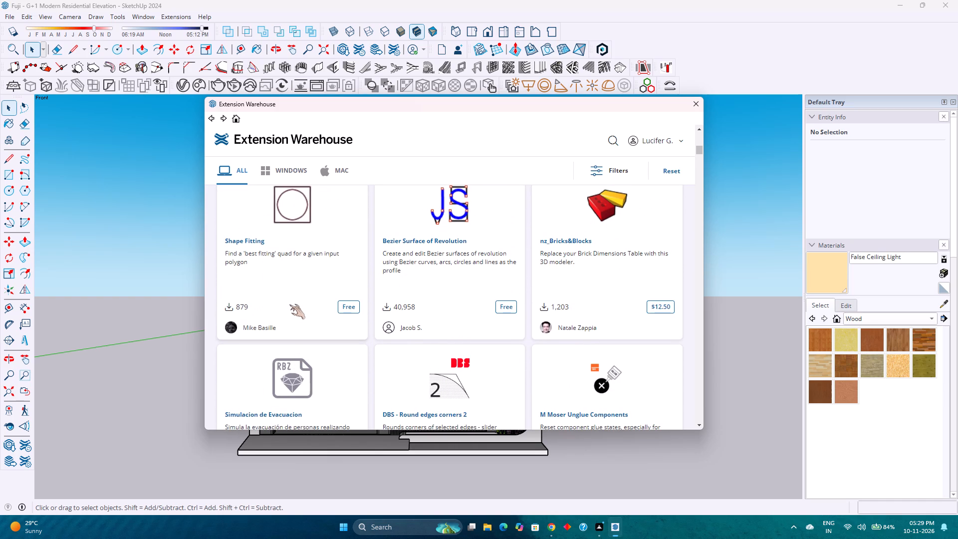
Open the Shape Fitting extension's details page, check its preview image and compatibility information, and return to the results.
{"action": "left_click", "coordinate": [299, 261]}
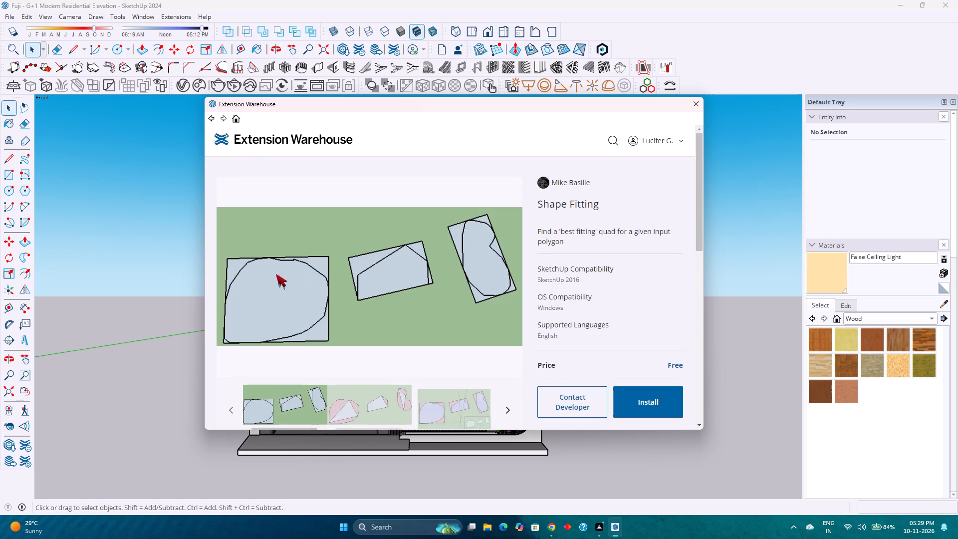
{"action": "left_click", "coordinate": [210, 117]}
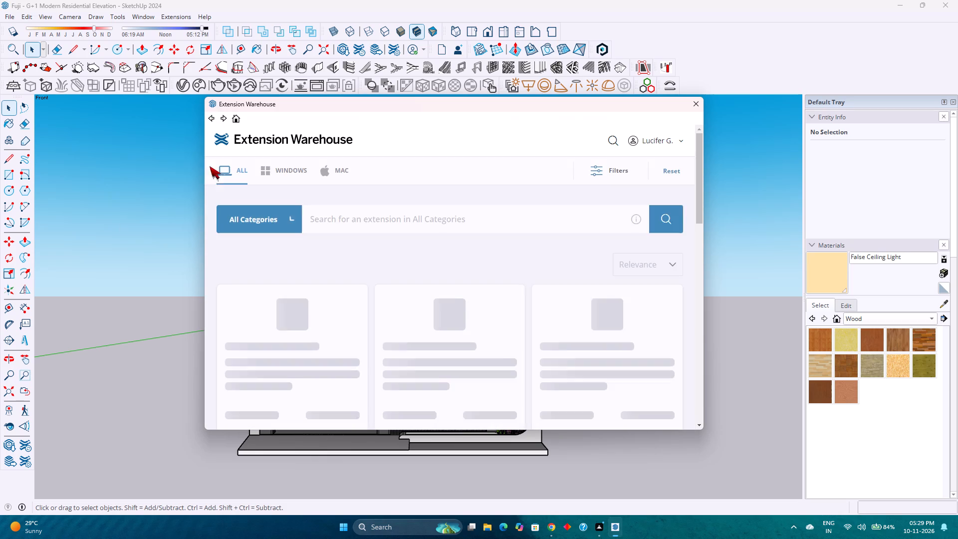
Browse the All Categories extension results again from the start.
{"action": "scroll", "coordinate": [351, 244], "scroll_direction": "down", "scroll_amount": 5}
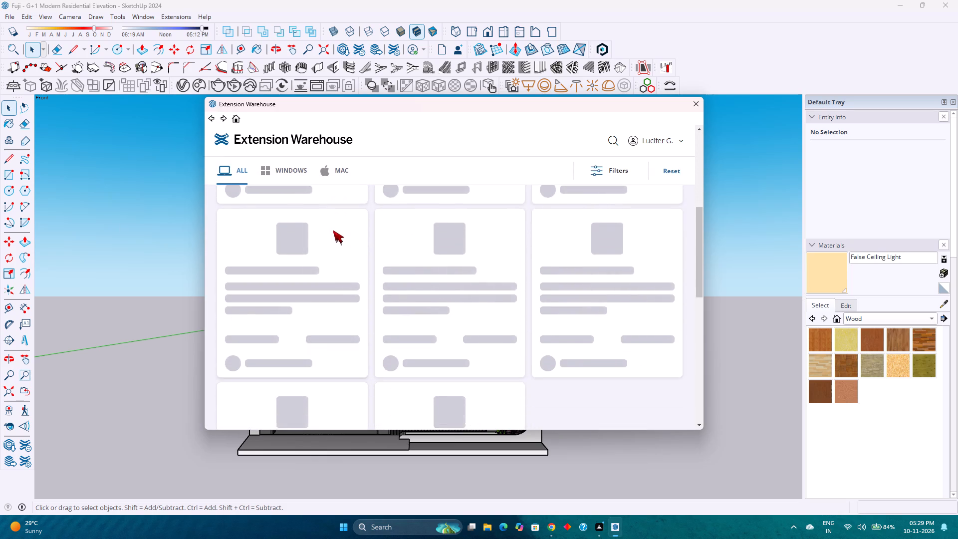
{"action": "scroll", "coordinate": [333, 230], "scroll_direction": "down", "scroll_amount": 5}
{"action": "scroll", "coordinate": [450, 305], "scroll_direction": "down", "scroll_amount": 3}
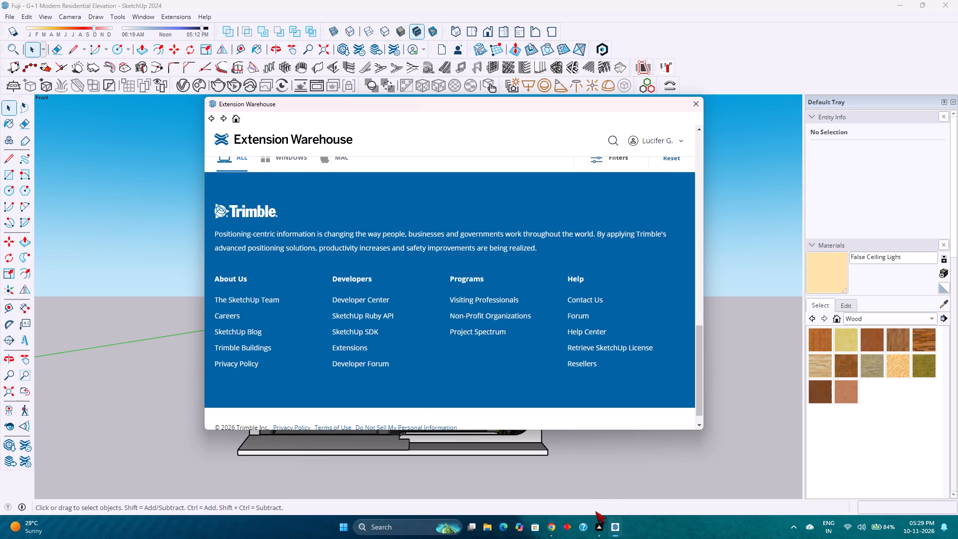
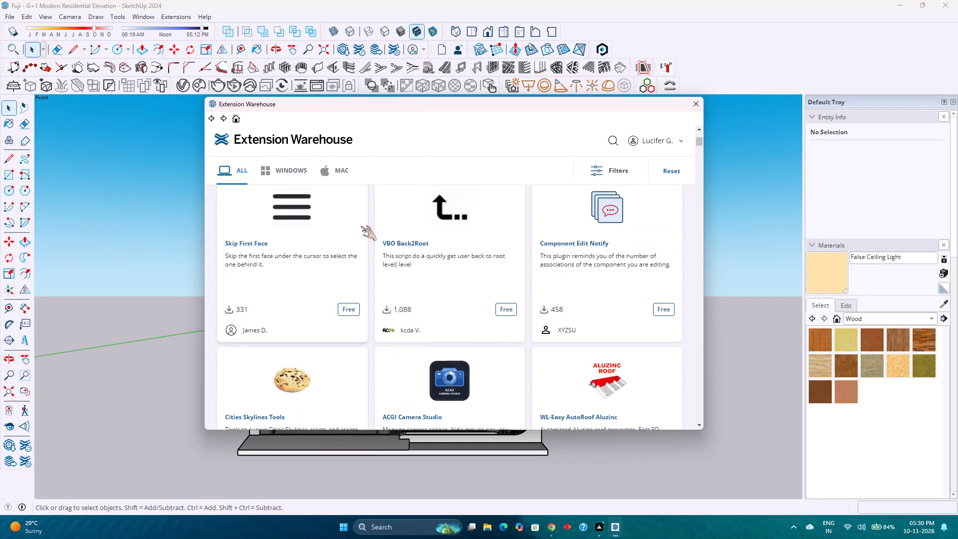
Browse the extension listing in the Extension Warehouse, examining the names, descriptions and prices of the available extensions.
{"action": "scroll", "coordinate": [359, 226], "scroll_direction": "up", "scroll_amount": 2}
{"action": "scroll", "coordinate": [358, 226], "scroll_direction": "down", "scroll_amount": 5}
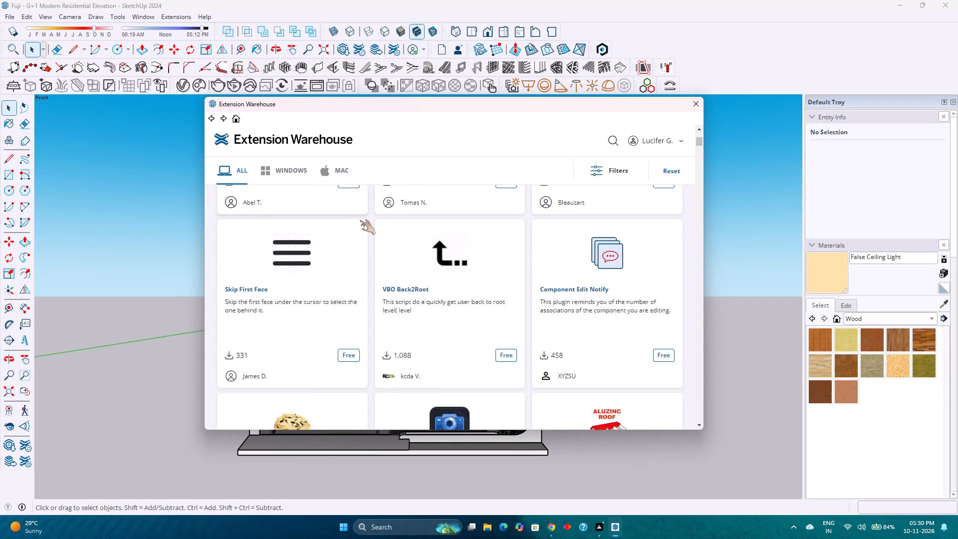
{"action": "scroll", "coordinate": [360, 217], "scroll_direction": "down", "scroll_amount": 10}
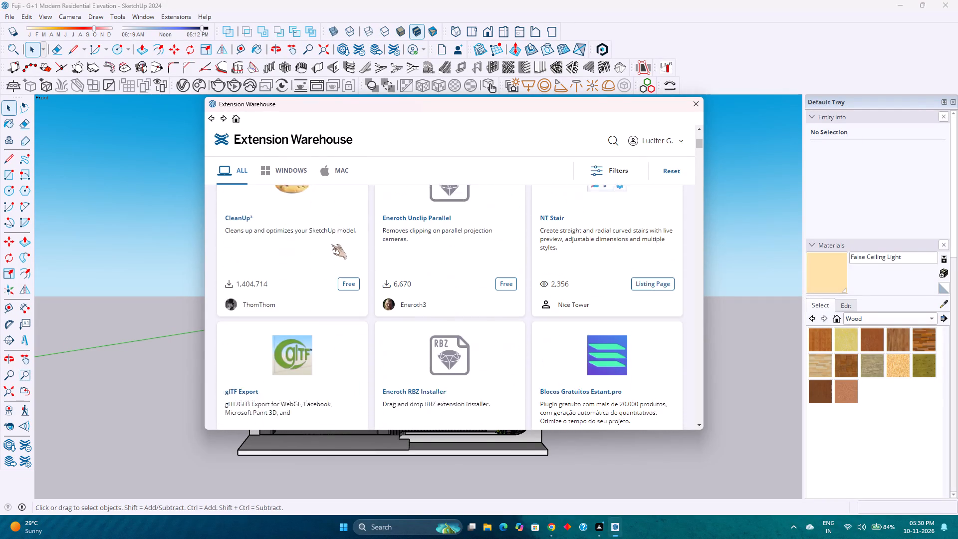
{"action": "scroll", "coordinate": [331, 245], "scroll_direction": "down", "scroll_amount": 9}
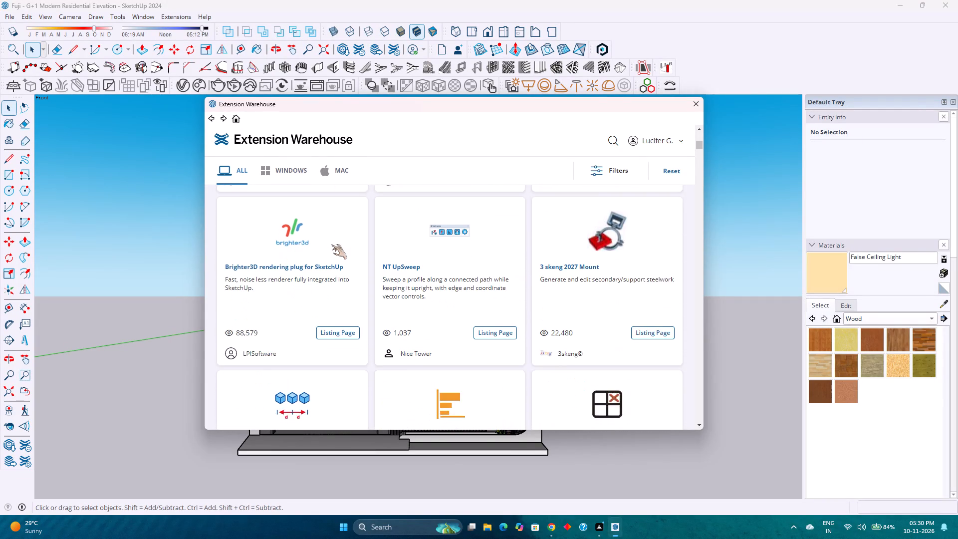
{"action": "scroll", "coordinate": [331, 245], "scroll_direction": "down", "scroll_amount": 2}
{"action": "scroll", "coordinate": [329, 246], "scroll_direction": "up", "scroll_amount": 1}
{"action": "scroll", "coordinate": [328, 246], "scroll_direction": "down", "scroll_amount": 4}
{"action": "scroll", "coordinate": [328, 246], "scroll_direction": "up", "scroll_amount": 4}
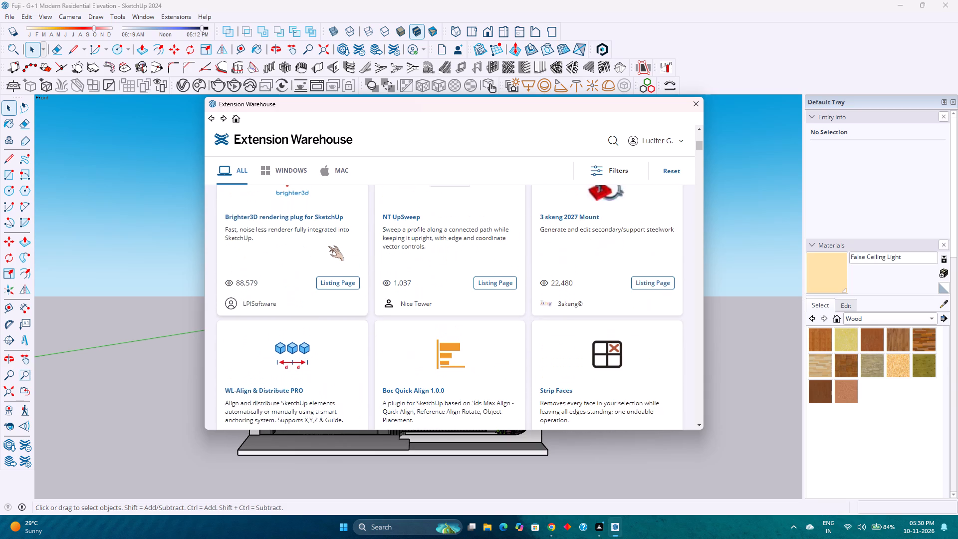
{"action": "scroll", "coordinate": [328, 246], "scroll_direction": "down", "scroll_amount": 6}
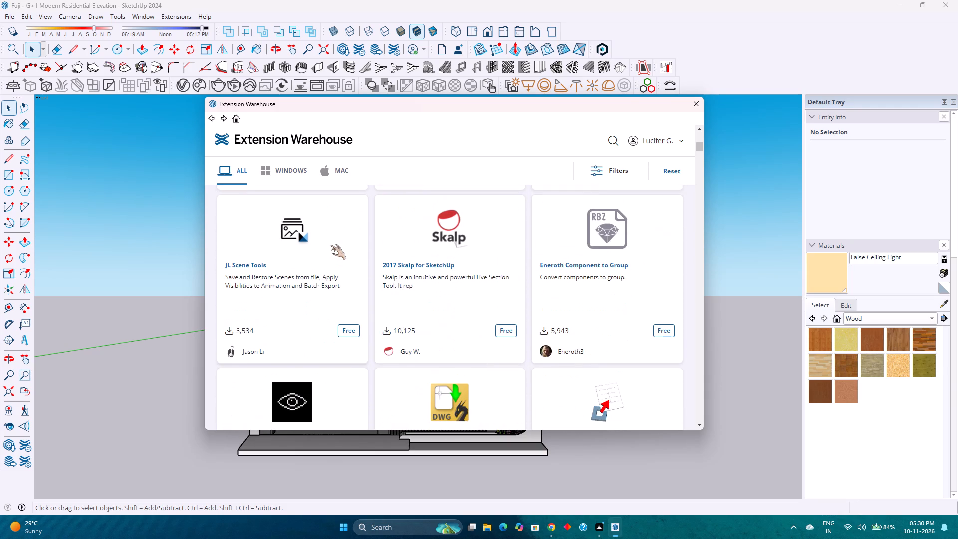
{"action": "scroll", "coordinate": [330, 245], "scroll_direction": "down", "scroll_amount": 9}
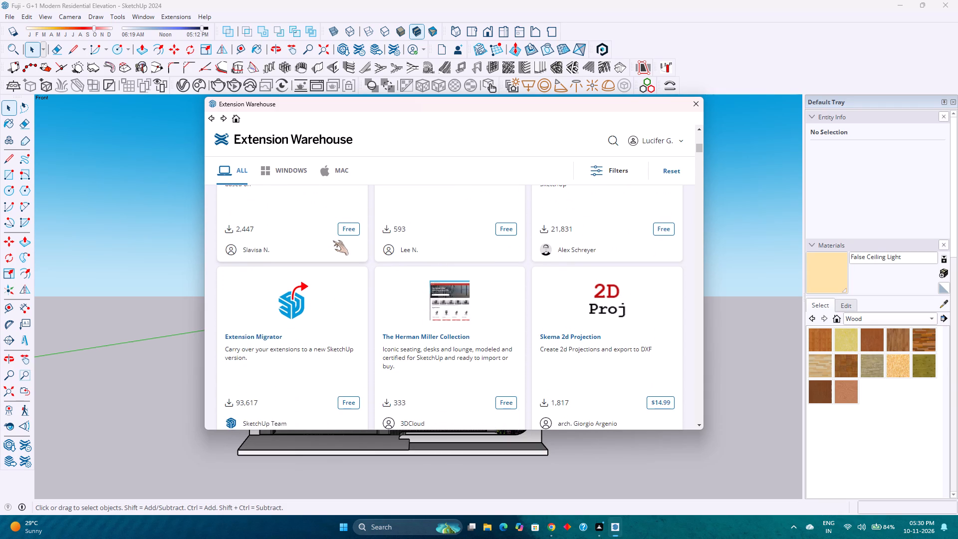
{"action": "scroll", "coordinate": [333, 241], "scroll_direction": "down", "scroll_amount": 6}
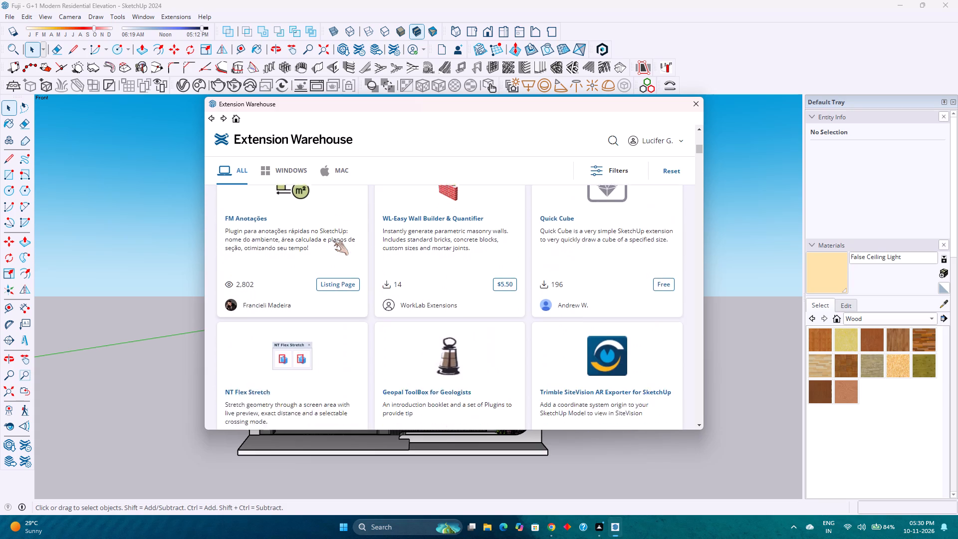
{"action": "scroll", "coordinate": [333, 241], "scroll_direction": "down", "scroll_amount": 5}
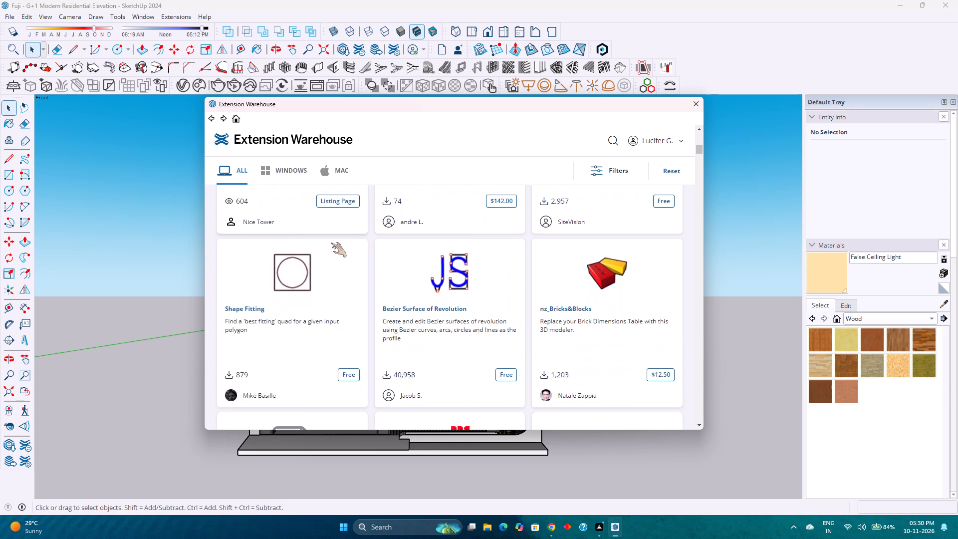
{"action": "scroll", "coordinate": [331, 243], "scroll_direction": "down", "scroll_amount": 5}
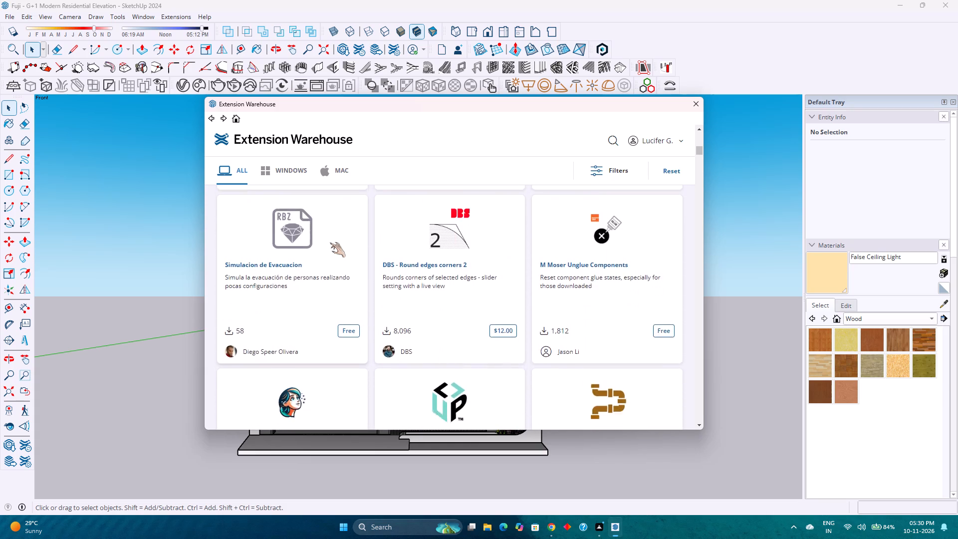
{"action": "scroll", "coordinate": [330, 243], "scroll_direction": "down", "scroll_amount": 4}
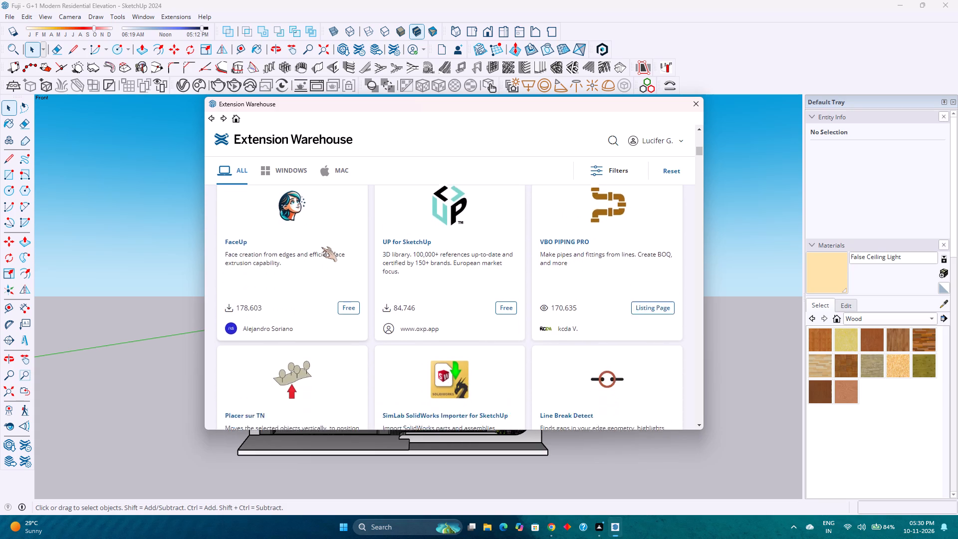
{"action": "scroll", "coordinate": [320, 247], "scroll_direction": "down", "scroll_amount": 6}
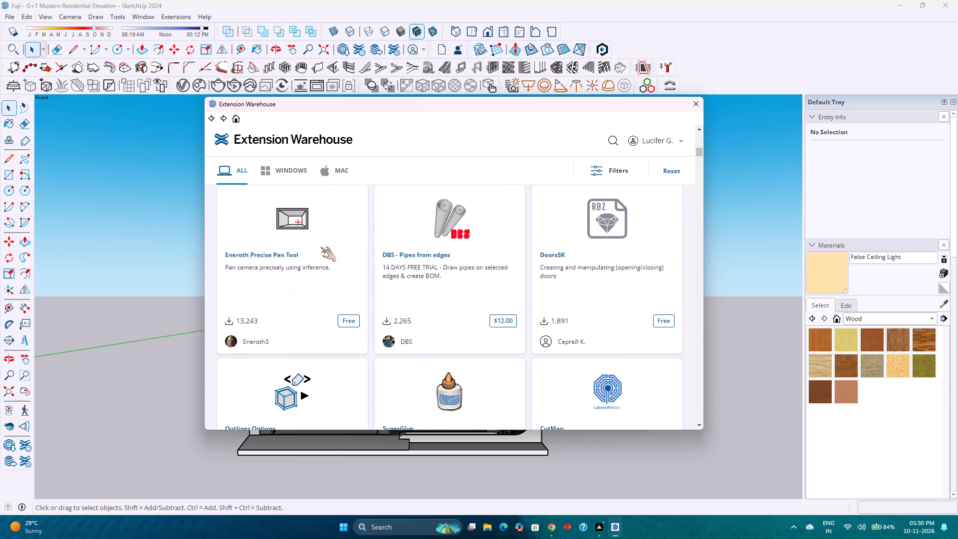
{"action": "scroll", "coordinate": [320, 247], "scroll_direction": "down", "scroll_amount": 5}
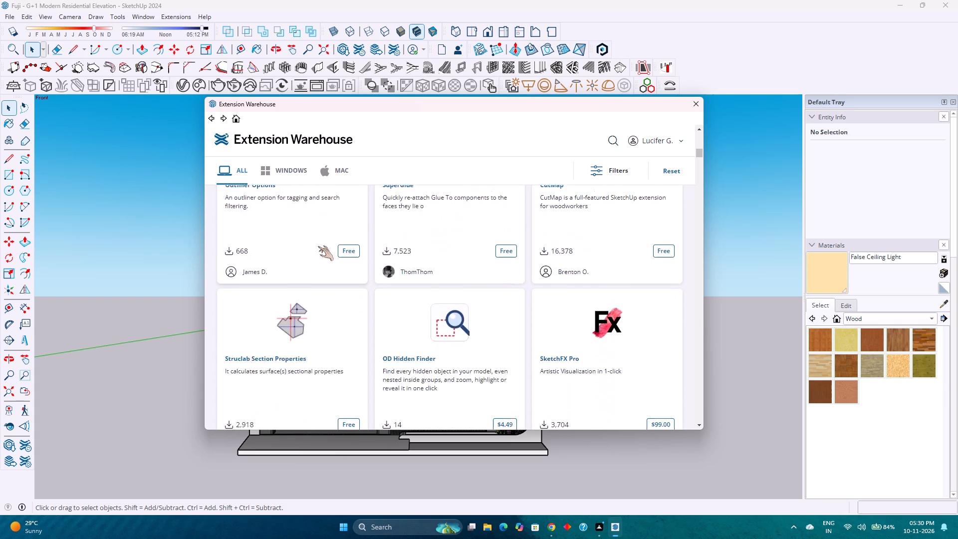
{"action": "scroll", "coordinate": [318, 246], "scroll_direction": "down", "scroll_amount": 3}
{"action": "scroll", "coordinate": [316, 246], "scroll_direction": "up", "scroll_amount": 1}
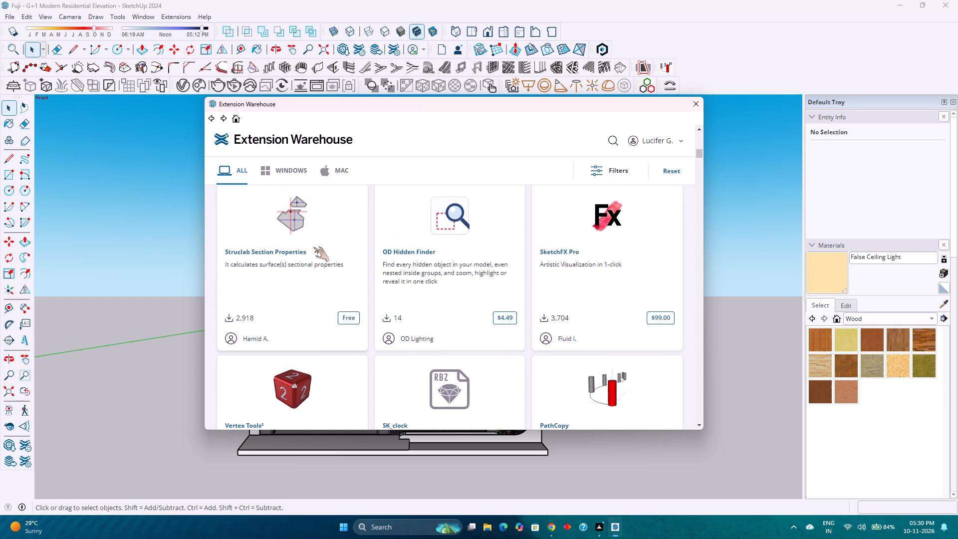
{"action": "scroll", "coordinate": [313, 247], "scroll_direction": "down", "scroll_amount": 2}
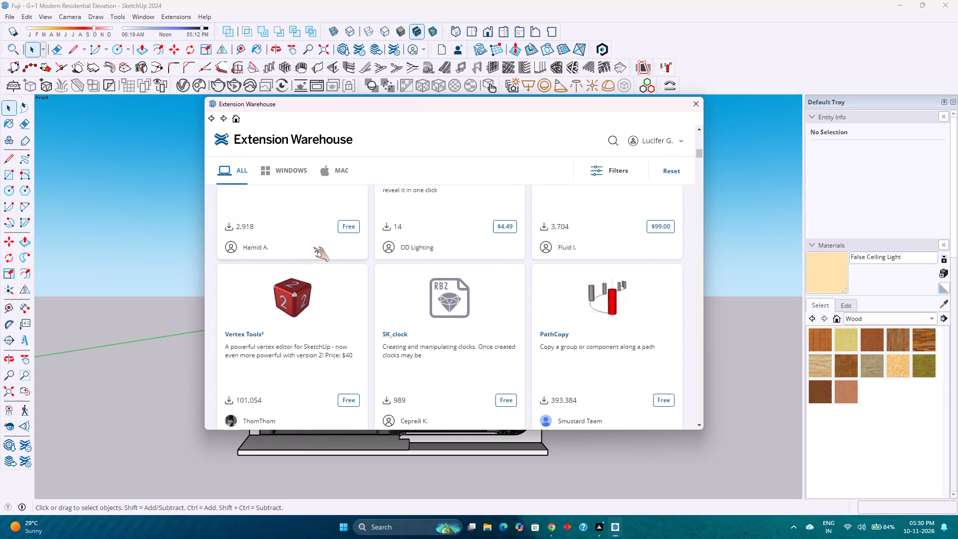
{"action": "scroll", "coordinate": [313, 247], "scroll_direction": "down", "scroll_amount": 5}
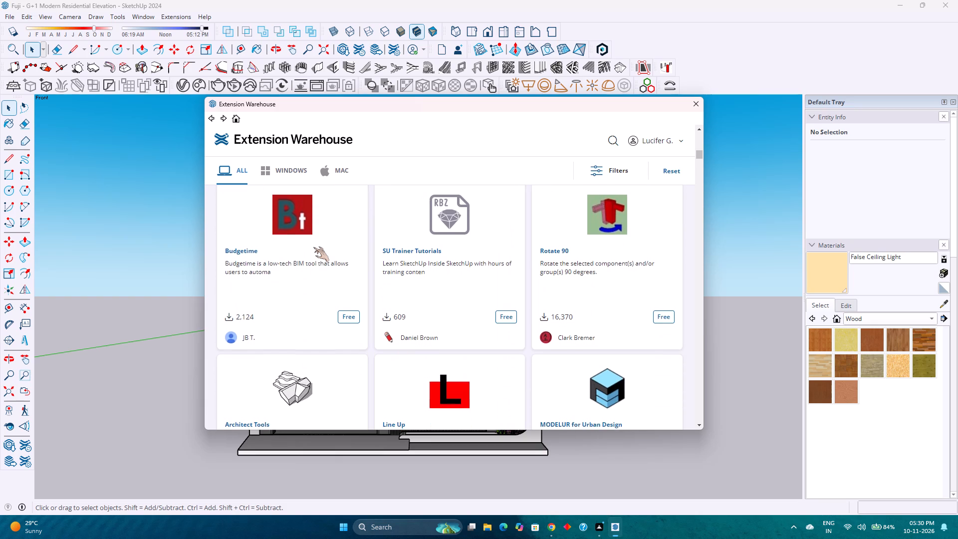
{"action": "scroll", "coordinate": [313, 247], "scroll_direction": "down", "scroll_amount": 3}
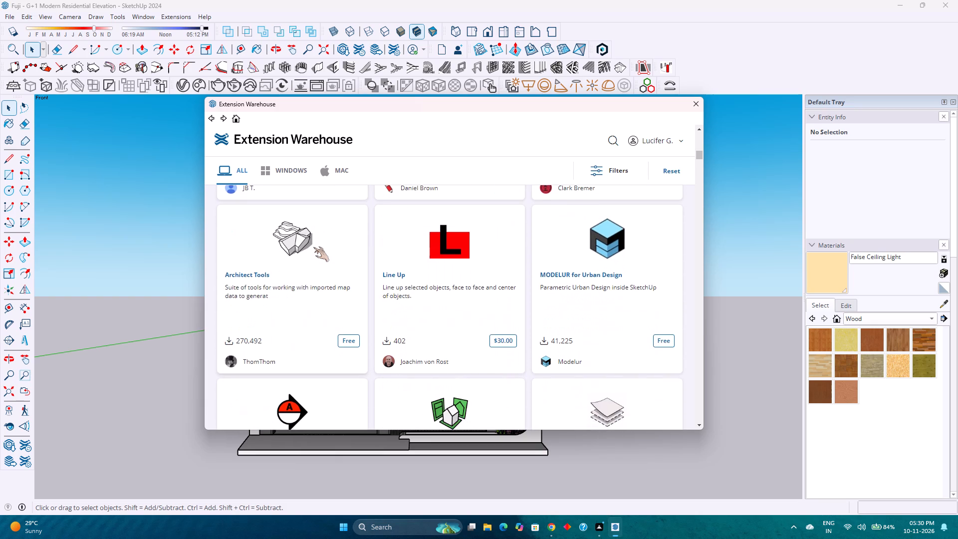
{"action": "scroll", "coordinate": [313, 247], "scroll_direction": "down", "scroll_amount": 1}
{"action": "scroll", "coordinate": [313, 247], "scroll_direction": "up", "scroll_amount": 1}
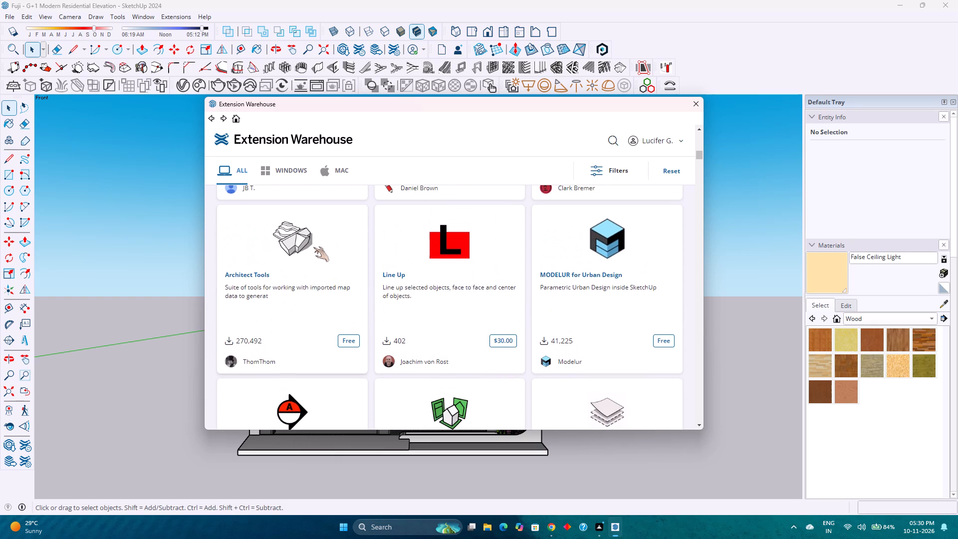
Open the Architect Tools extension page, review its description, features and requirements, and return to the extension listing.
{"action": "left_click", "coordinate": [313, 245]}
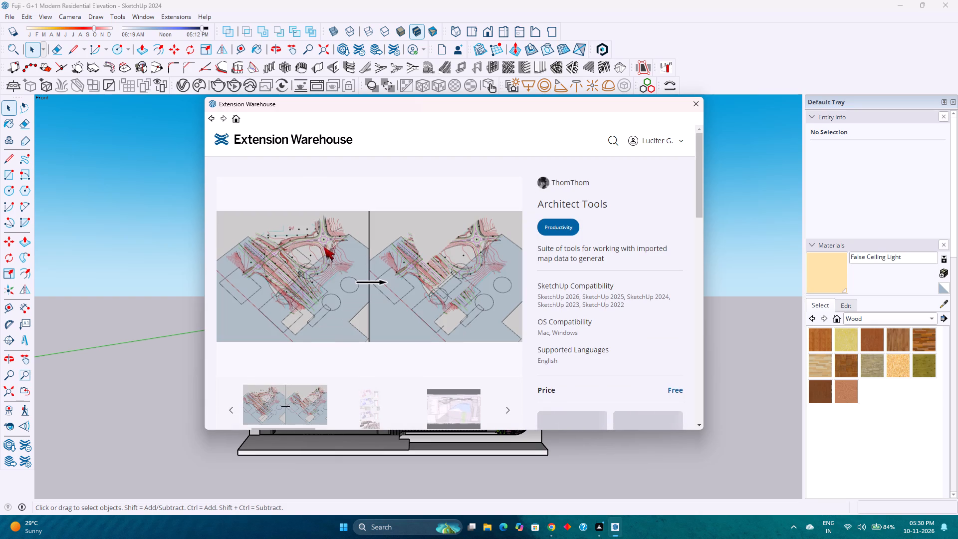
{"action": "scroll", "coordinate": [340, 282], "scroll_direction": "down", "scroll_amount": 2}
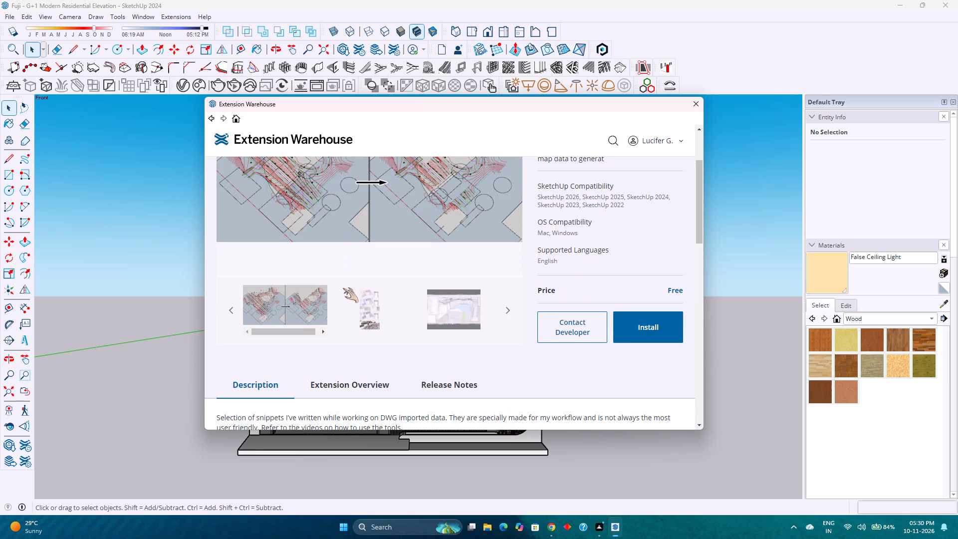
{"action": "scroll", "coordinate": [343, 288], "scroll_direction": "down", "scroll_amount": 5}
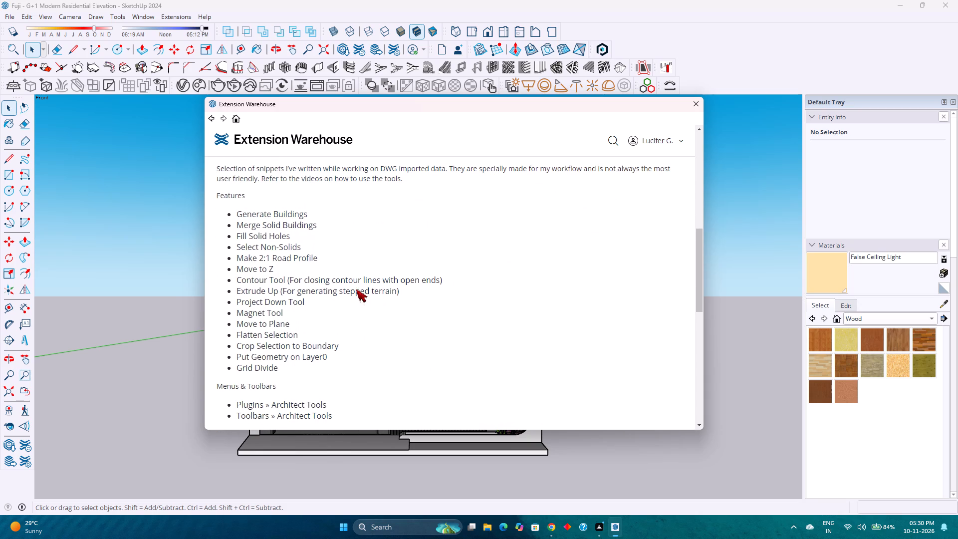
{"action": "scroll", "coordinate": [356, 289], "scroll_direction": "down", "scroll_amount": 1}
{"action": "scroll", "coordinate": [356, 289], "scroll_direction": "up", "scroll_amount": 5}
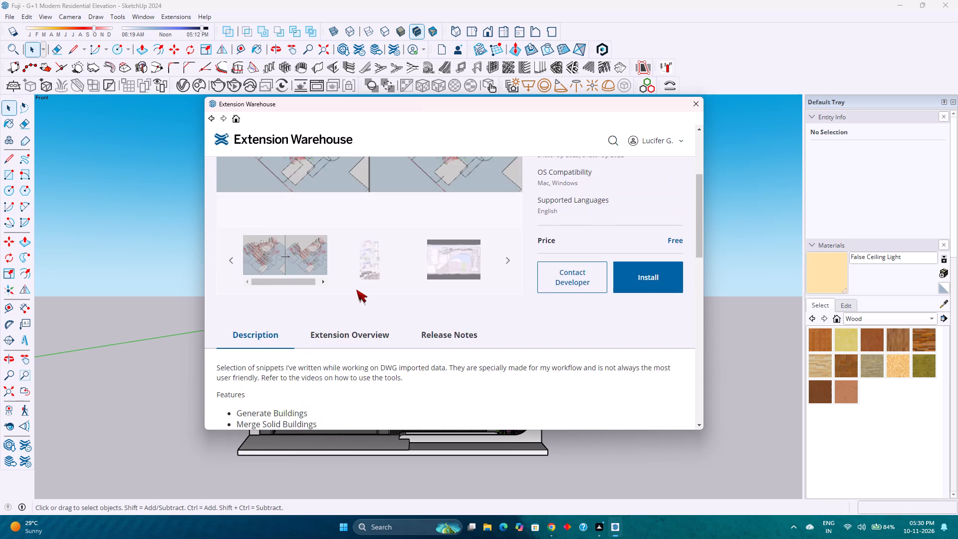
{"action": "scroll", "coordinate": [356, 289], "scroll_direction": "down", "scroll_amount": 5}
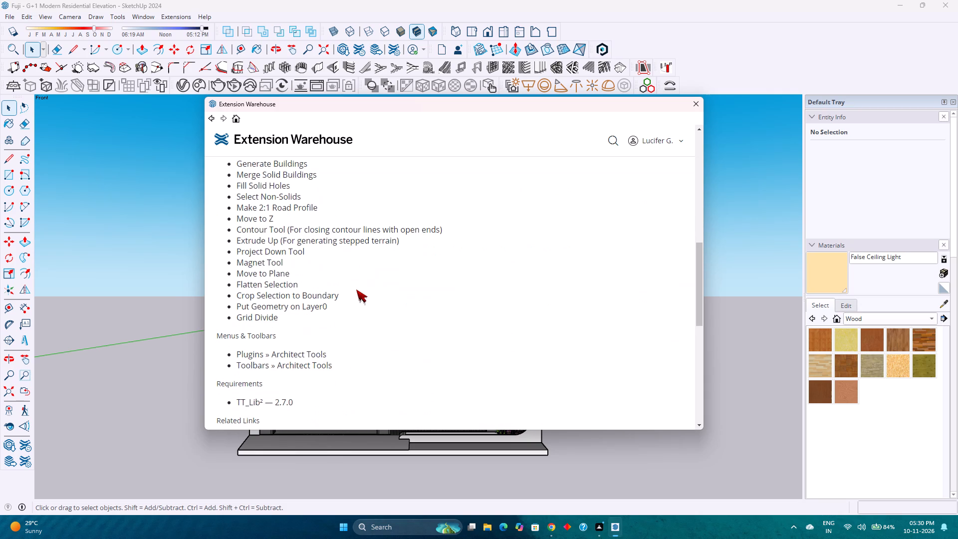
{"action": "scroll", "coordinate": [356, 289], "scroll_direction": "down", "scroll_amount": 3}
{"action": "scroll", "coordinate": [354, 285], "scroll_direction": "up", "scroll_amount": 8}
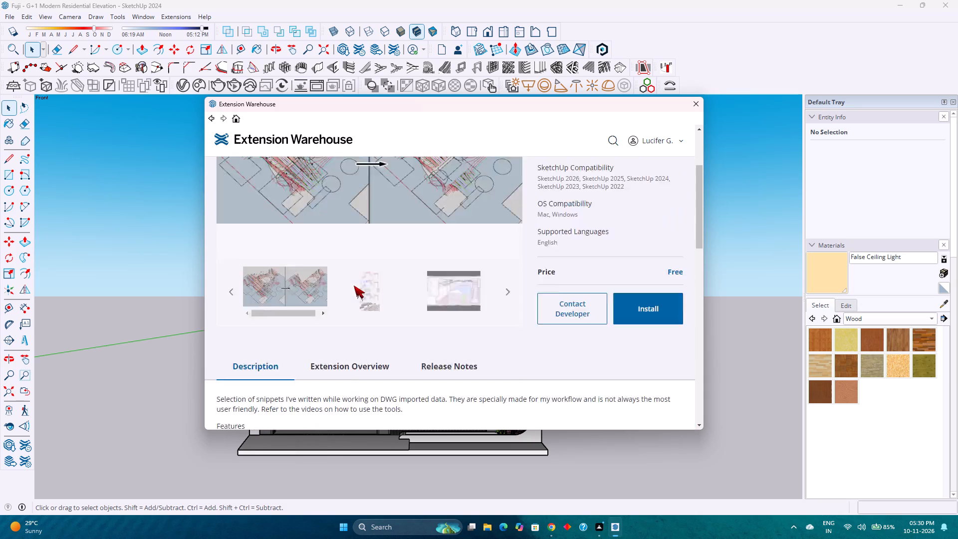
{"action": "scroll", "coordinate": [354, 285], "scroll_direction": "up", "scroll_amount": 10}
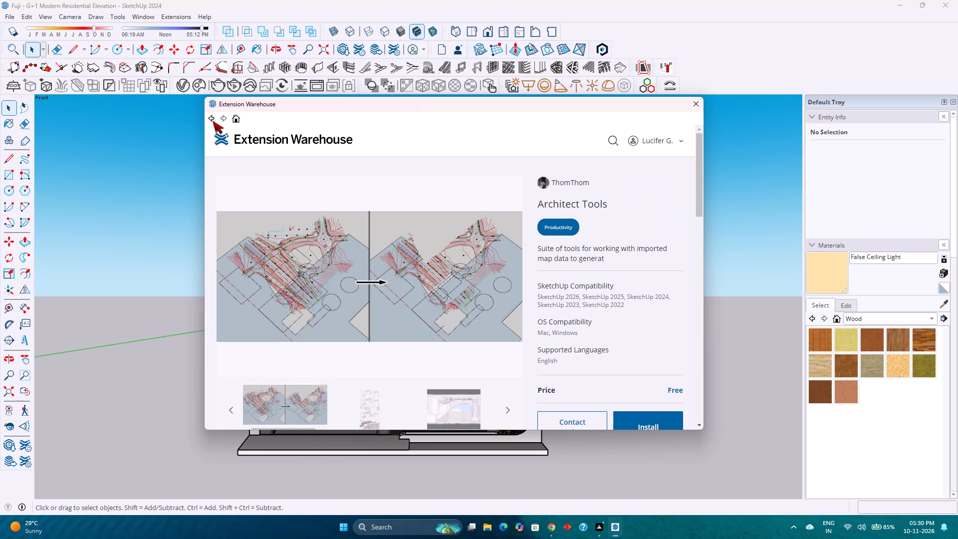
{"action": "left_click", "coordinate": [212, 121]}
Examine the names, descriptions and prices of the extensions near the beginning of the all-platforms listing.
{"action": "scroll", "coordinate": [285, 217], "scroll_direction": "down", "scroll_amount": 10}
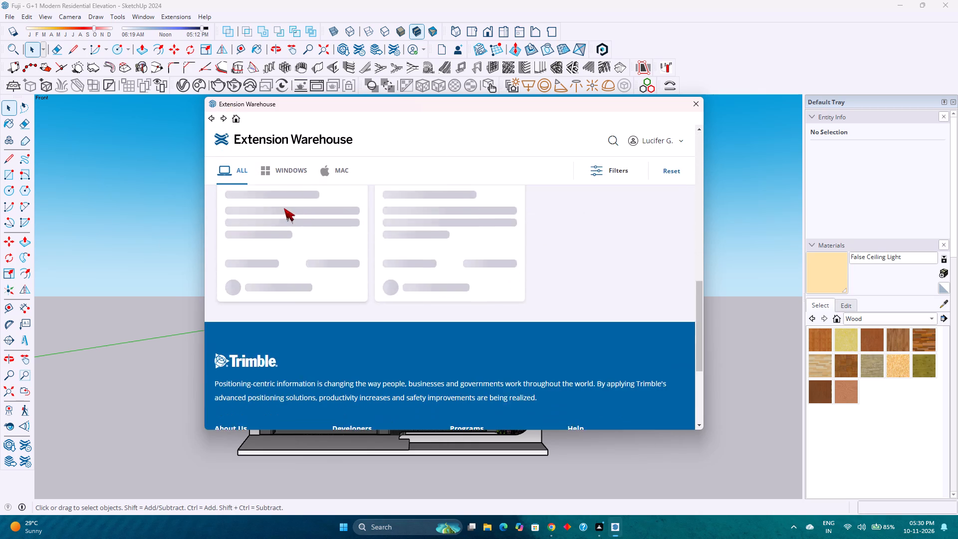
{"action": "scroll", "coordinate": [281, 202], "scroll_direction": "down", "scroll_amount": 18}
{"action": "scroll", "coordinate": [260, 202], "scroll_direction": "up", "scroll_amount": 2}
{"action": "scroll", "coordinate": [260, 201], "scroll_direction": "down", "scroll_amount": 2}
{"action": "scroll", "coordinate": [260, 201], "scroll_direction": "up", "scroll_amount": 4}
{"action": "scroll", "coordinate": [260, 201], "scroll_direction": "down", "scroll_amount": 4}
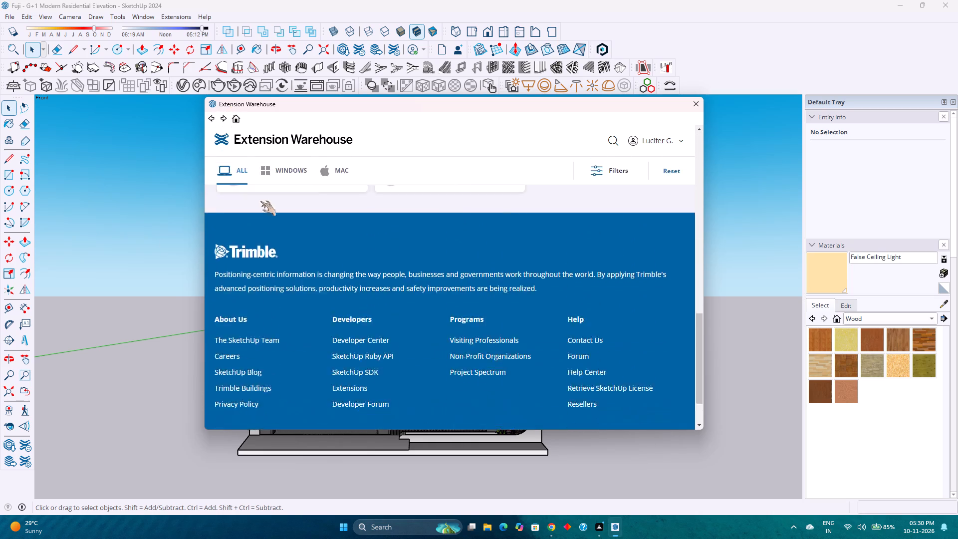
{"action": "scroll", "coordinate": [258, 201], "scroll_direction": "down", "scroll_amount": 6}
{"action": "scroll", "coordinate": [258, 201], "scroll_direction": "up", "scroll_amount": 5}
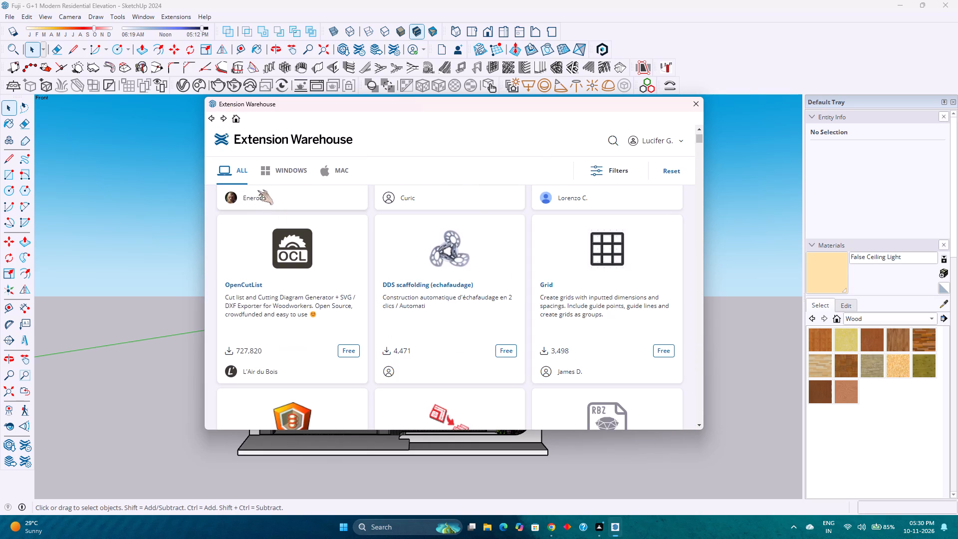
{"action": "scroll", "coordinate": [445, 268], "scroll_direction": "down", "scroll_amount": 10}
{"action": "scroll", "coordinate": [443, 272], "scroll_direction": "up", "scroll_amount": 5}
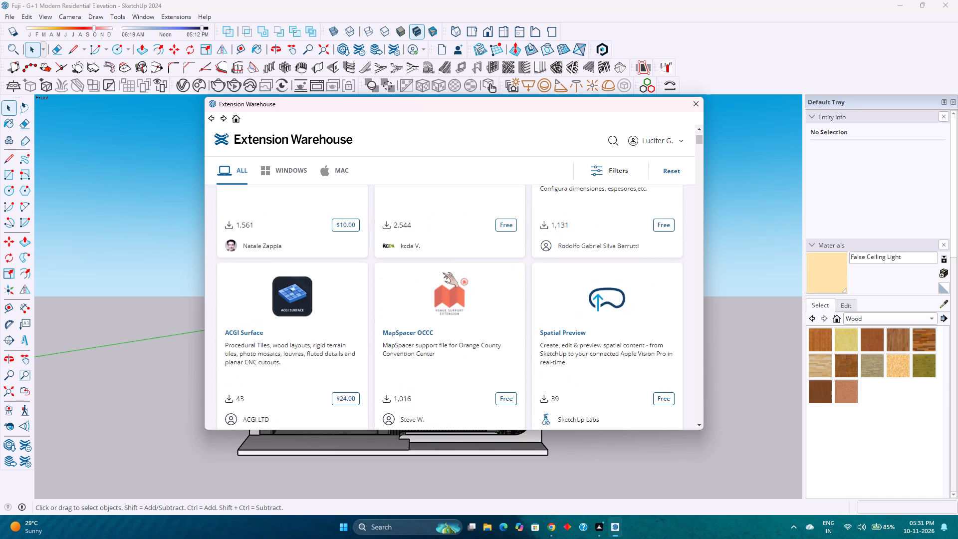
{"action": "scroll", "coordinate": [443, 272], "scroll_direction": "up", "scroll_amount": 4}
{"action": "scroll", "coordinate": [444, 272], "scroll_direction": "down", "scroll_amount": 2}
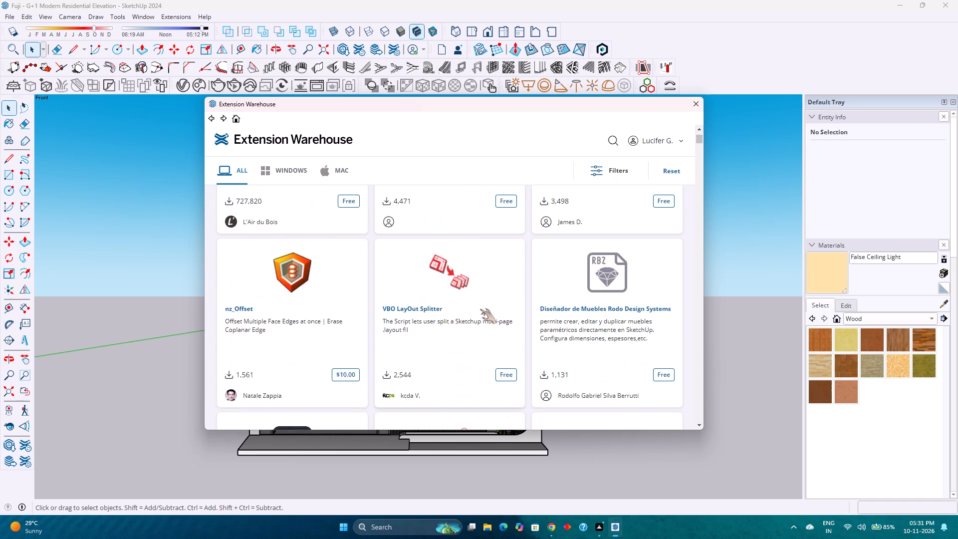
{"action": "scroll", "coordinate": [483, 306], "scroll_direction": "down", "scroll_amount": 11}
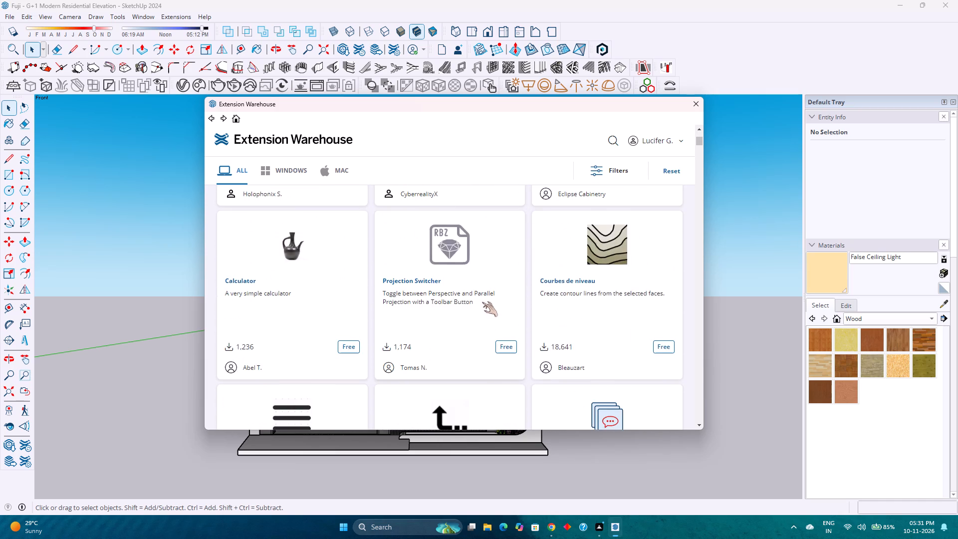
{"action": "scroll", "coordinate": [480, 299], "scroll_direction": "down", "scroll_amount": 16}
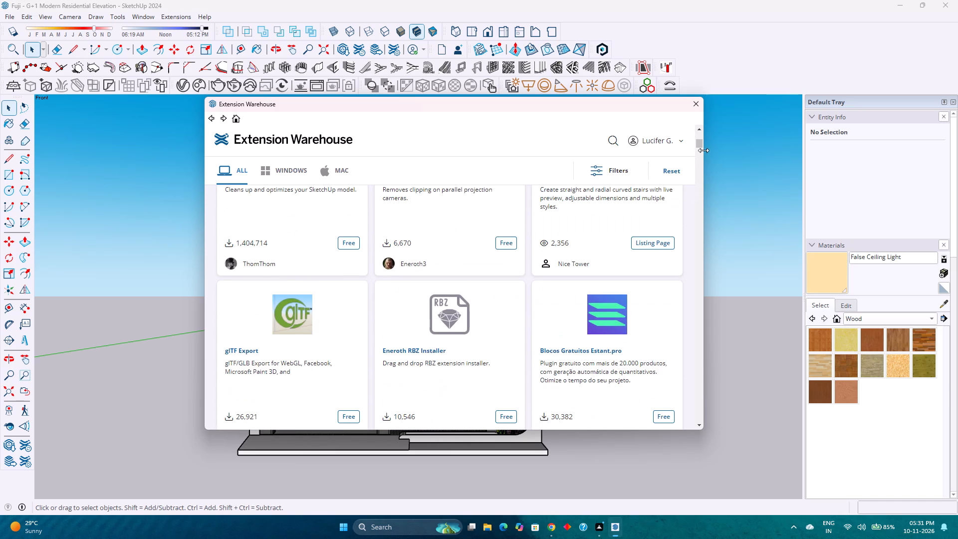
Jump to the end of the extension listing and examine the extensions backwards from there for useful modeling tools.
{"action": "left_click_drag", "start_coordinate": [700, 143], "coordinate": [702, 422]}
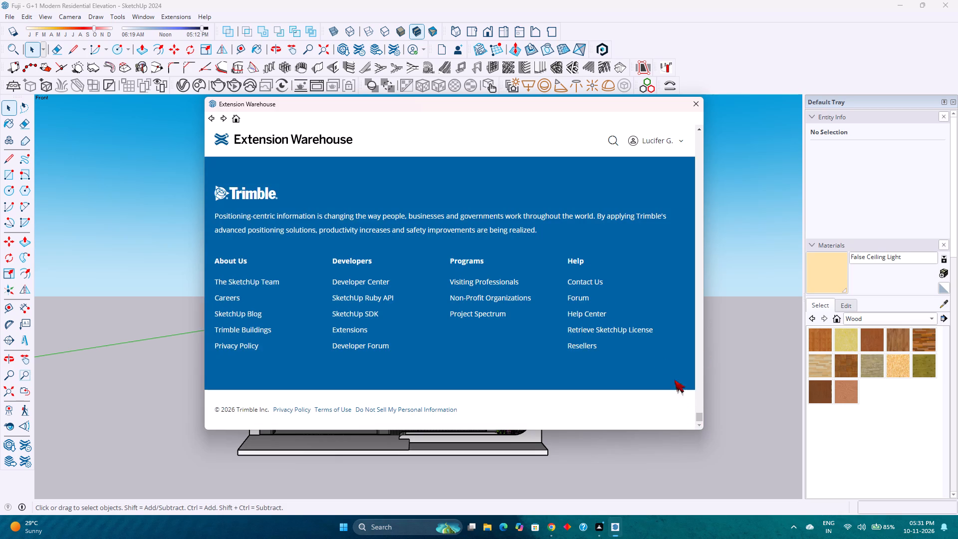
{"action": "scroll", "coordinate": [536, 252], "scroll_direction": "up", "scroll_amount": 5}
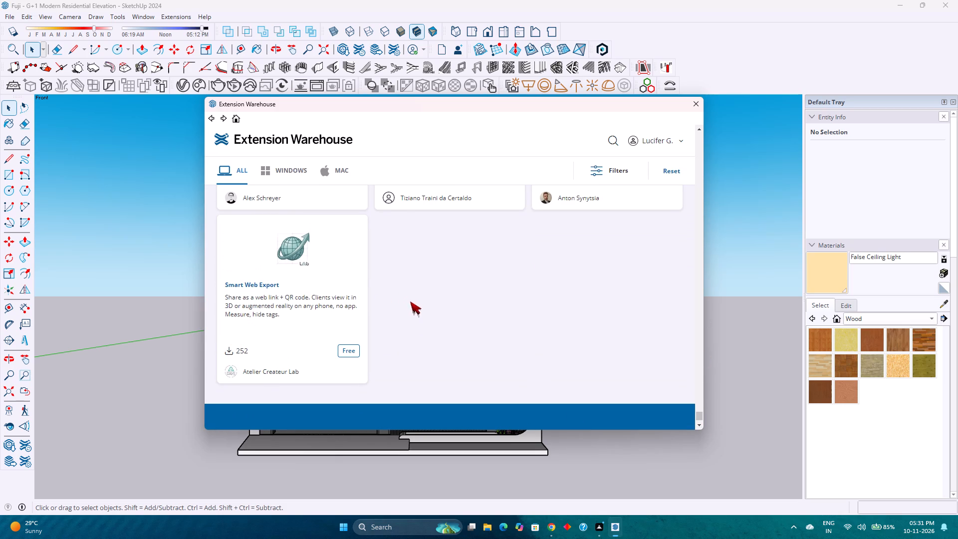
{"action": "scroll", "coordinate": [408, 322], "scroll_direction": "up", "scroll_amount": 3}
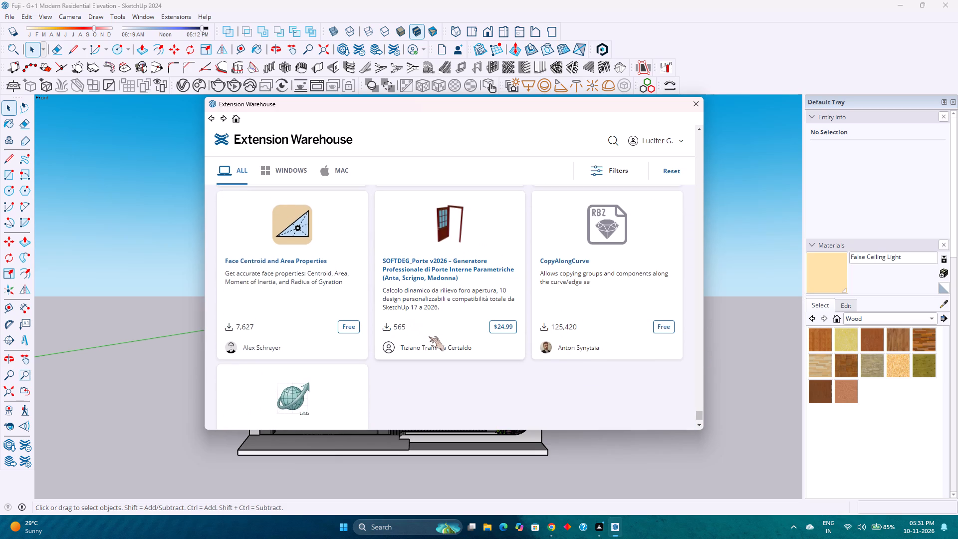
{"action": "scroll", "coordinate": [444, 336], "scroll_direction": "up", "scroll_amount": 3}
{"action": "scroll", "coordinate": [444, 336], "scroll_direction": "down", "scroll_amount": 1}
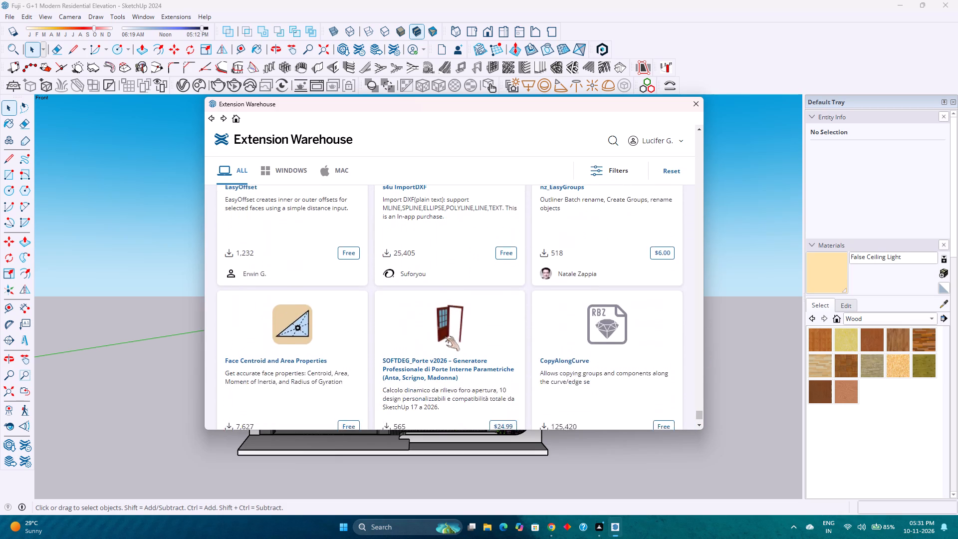
{"action": "scroll", "coordinate": [444, 336], "scroll_direction": "up", "scroll_amount": 2}
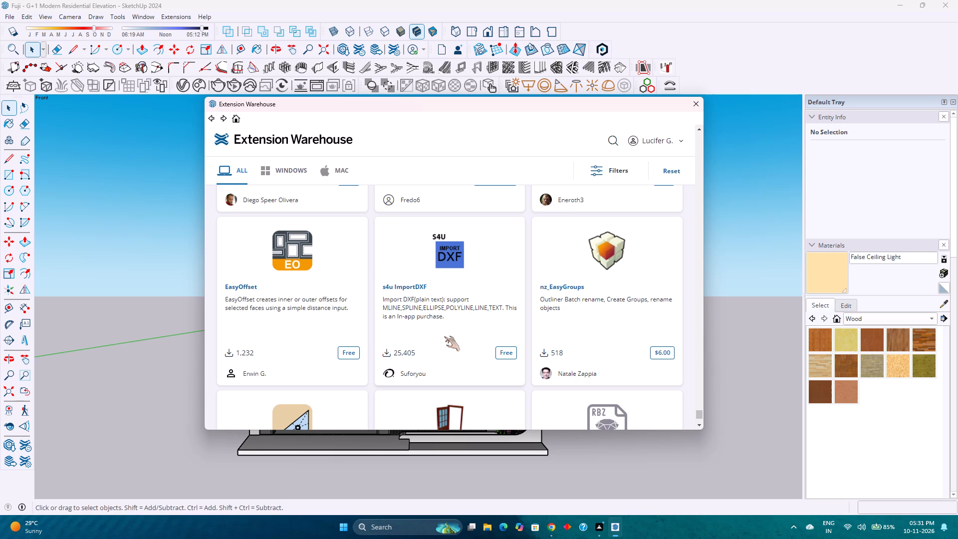
{"action": "scroll", "coordinate": [444, 336], "scroll_direction": "up", "scroll_amount": 5}
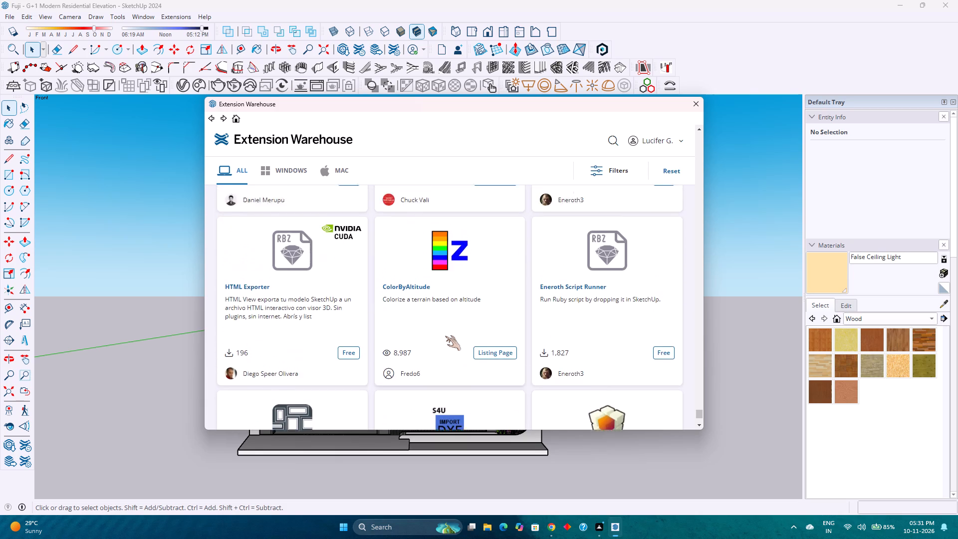
{"action": "scroll", "coordinate": [445, 336], "scroll_direction": "down", "scroll_amount": 2}
{"action": "scroll", "coordinate": [445, 336], "scroll_direction": "up", "scroll_amount": 1}
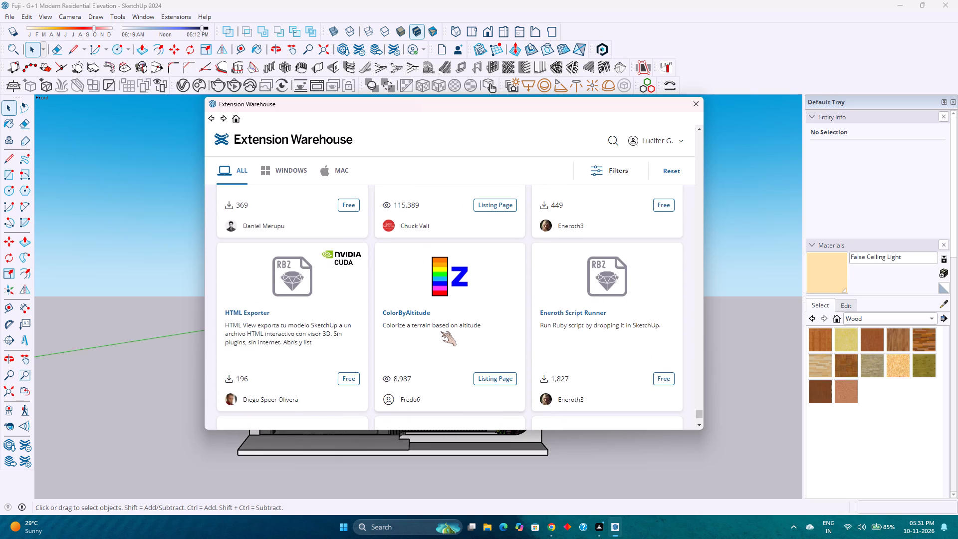
{"action": "scroll", "coordinate": [441, 331], "scroll_direction": "up", "scroll_amount": 6}
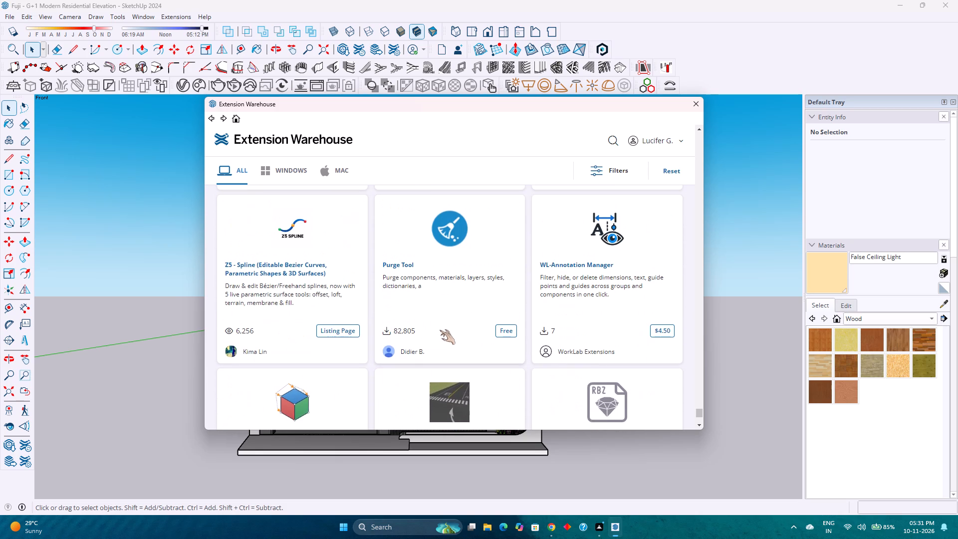
{"action": "scroll", "coordinate": [440, 330], "scroll_direction": "up", "scroll_amount": 5}
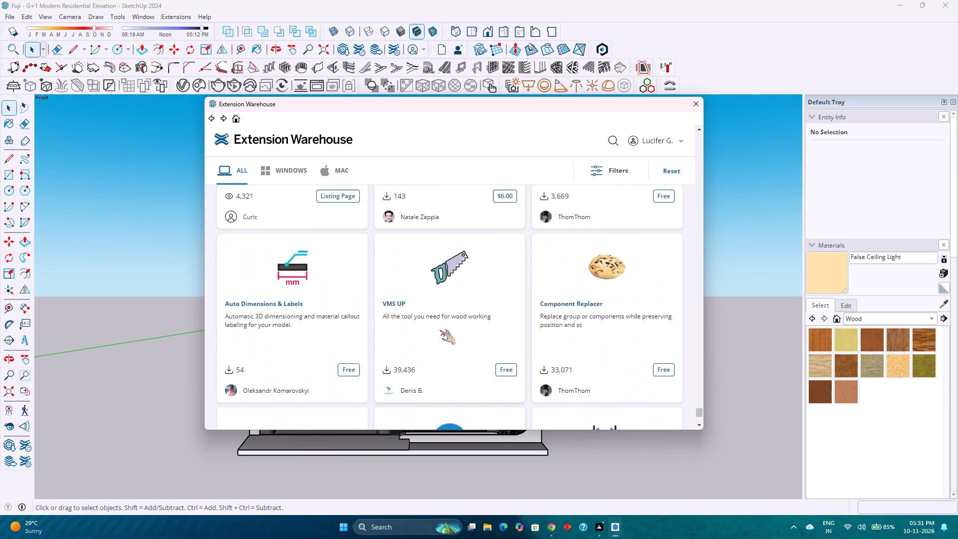
{"action": "scroll", "coordinate": [440, 330], "scroll_direction": "up", "scroll_amount": 7}
{"action": "scroll", "coordinate": [440, 330], "scroll_direction": "down", "scroll_amount": 2}
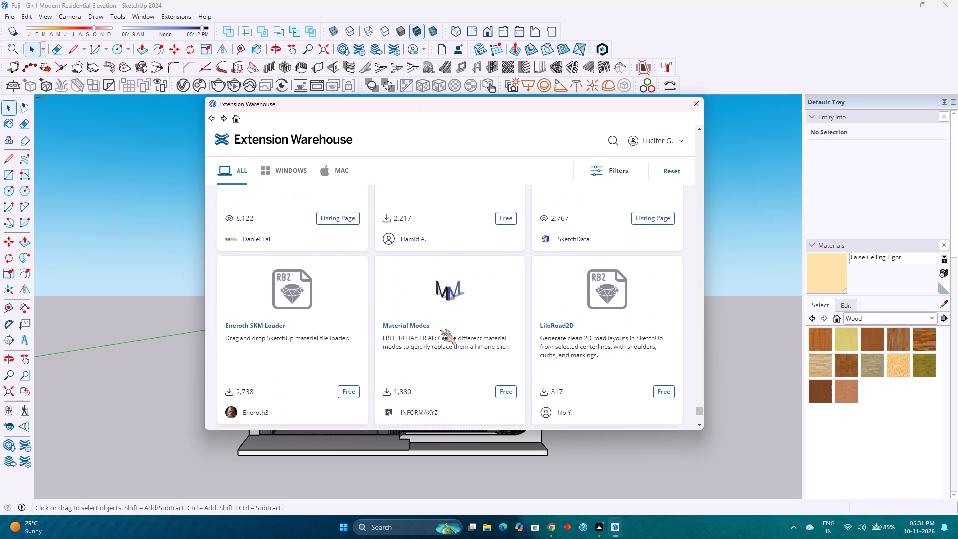
{"action": "scroll", "coordinate": [440, 330], "scroll_direction": "down", "scroll_amount": 2}
{"action": "scroll", "coordinate": [440, 330], "scroll_direction": "up", "scroll_amount": 2}
{"action": "scroll", "coordinate": [440, 330], "scroll_direction": "down", "scroll_amount": 2}
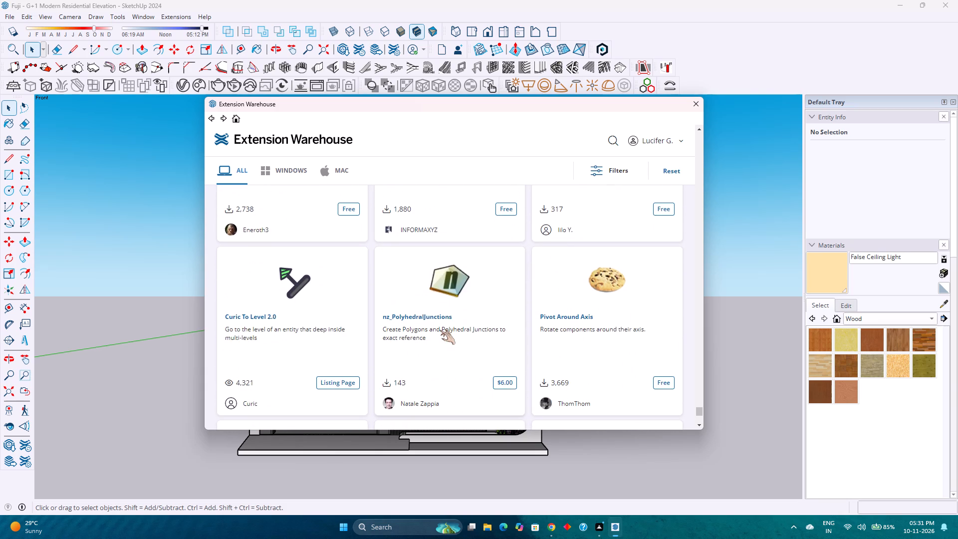
{"action": "scroll", "coordinate": [440, 330], "scroll_direction": "up", "scroll_amount": 3}
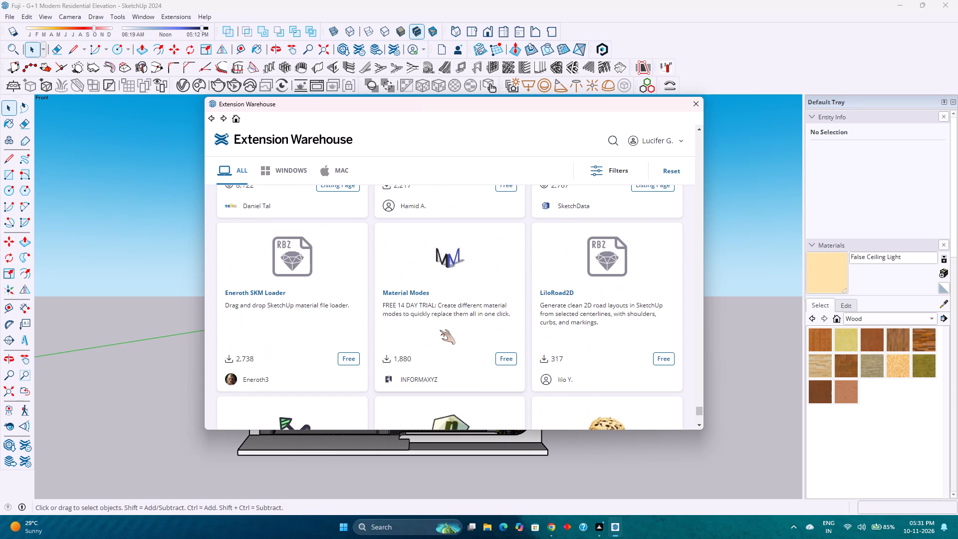
{"action": "scroll", "coordinate": [440, 330], "scroll_direction": "up", "scroll_amount": 3}
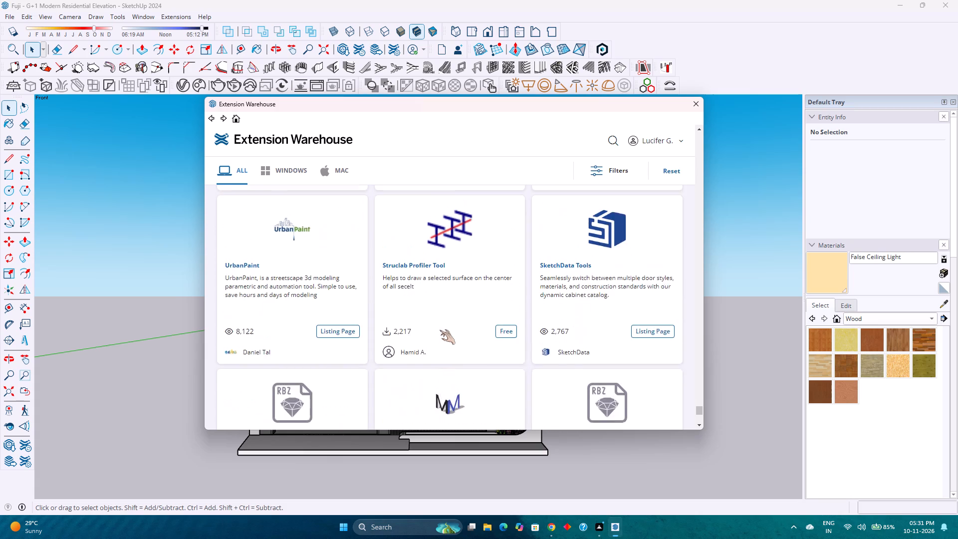
{"action": "scroll", "coordinate": [440, 330], "scroll_direction": "up", "scroll_amount": 3}
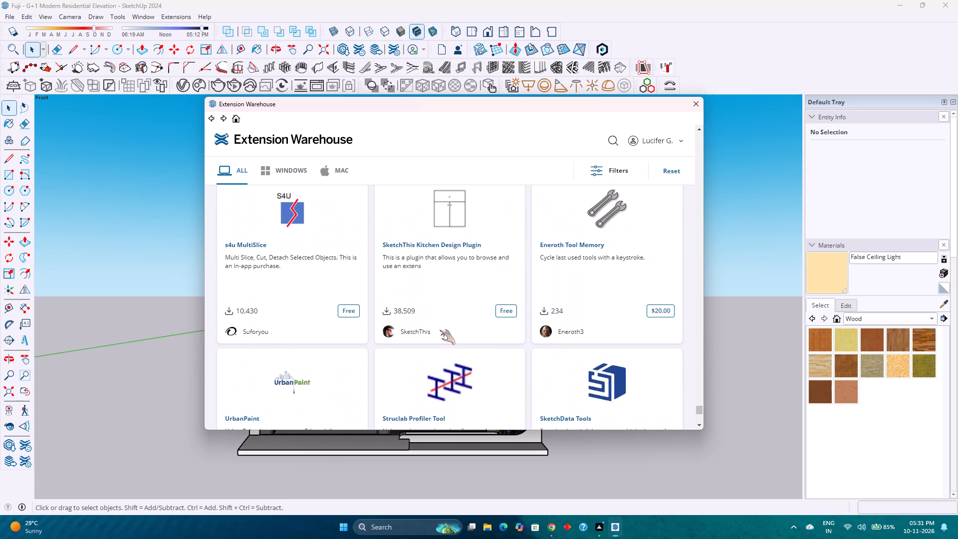
{"action": "scroll", "coordinate": [440, 330], "scroll_direction": "up", "scroll_amount": 5}
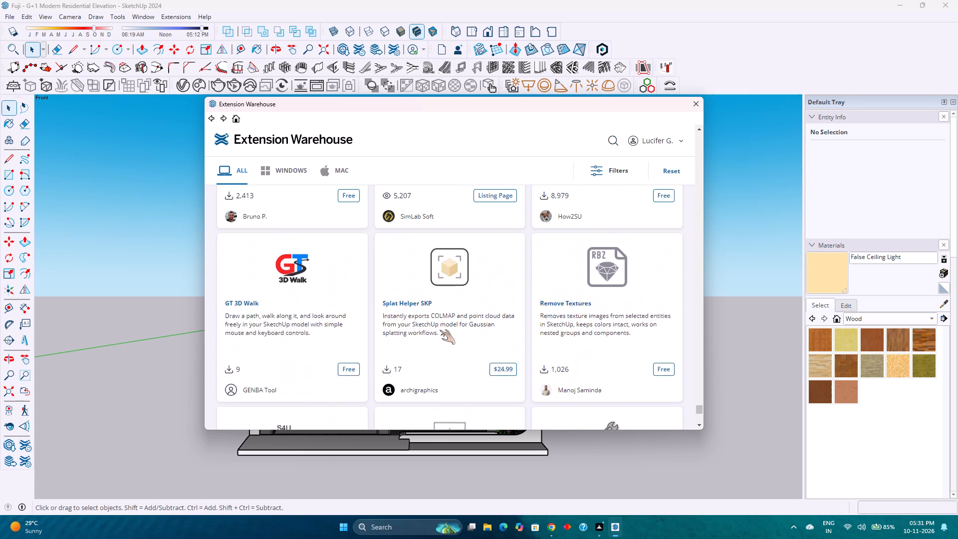
{"action": "scroll", "coordinate": [440, 330], "scroll_direction": "up", "scroll_amount": 7}
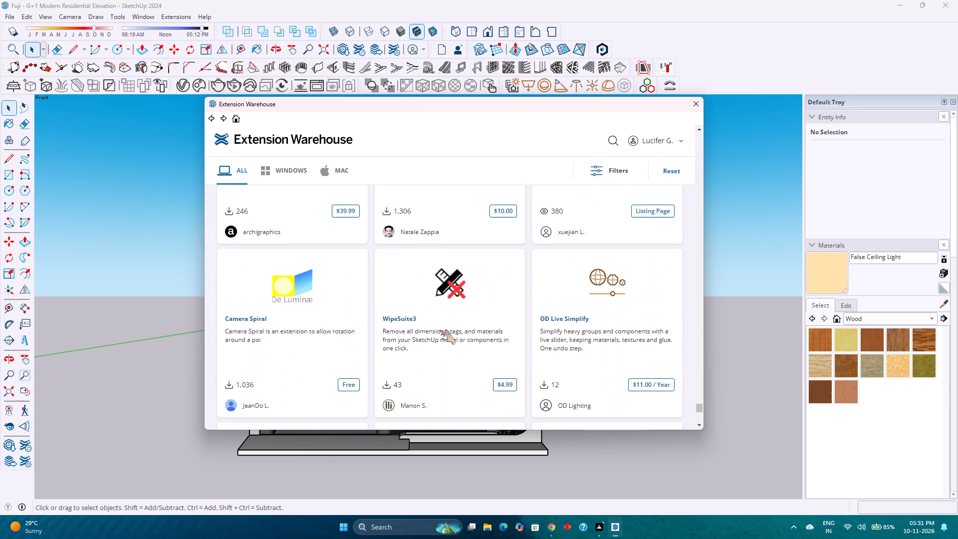
{"action": "scroll", "coordinate": [440, 330], "scroll_direction": "up", "scroll_amount": 5}
{"action": "scroll", "coordinate": [440, 330], "scroll_direction": "down", "scroll_amount": 2}
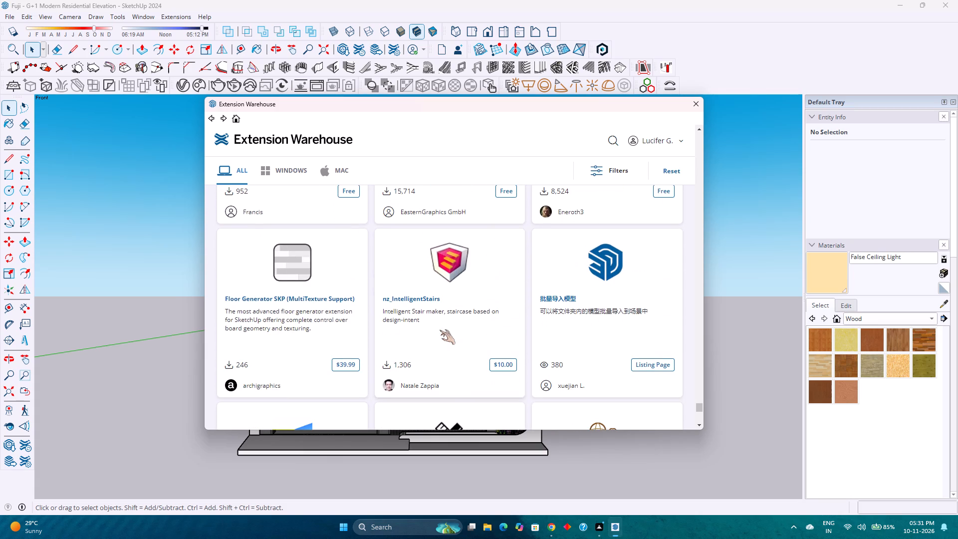
{"action": "scroll", "coordinate": [440, 330], "scroll_direction": "up", "scroll_amount": 2}
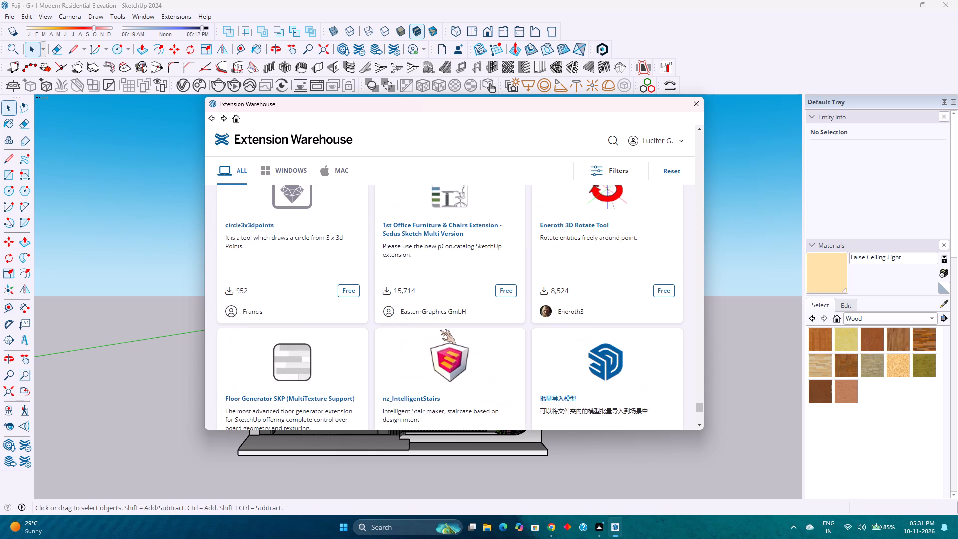
{"action": "scroll", "coordinate": [440, 330], "scroll_direction": "up", "scroll_amount": 3}
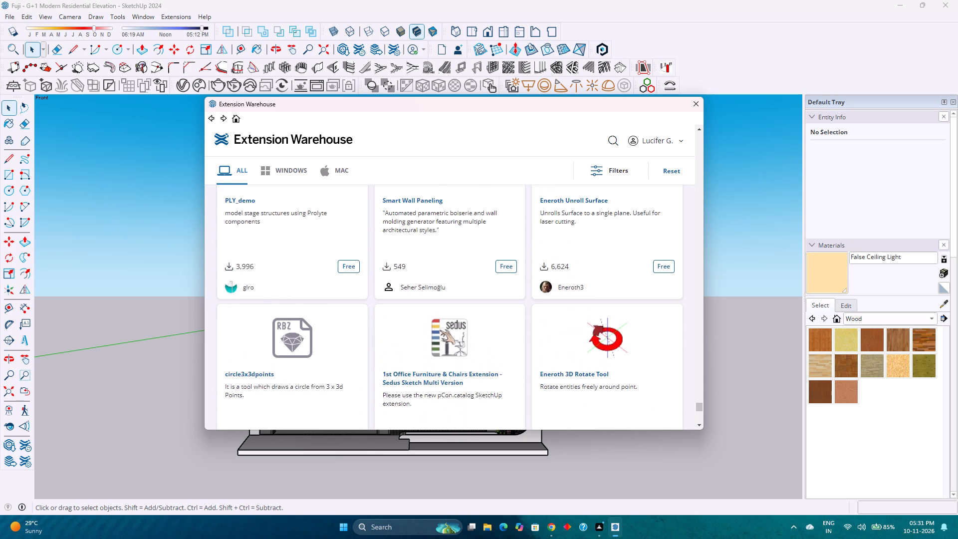
{"action": "scroll", "coordinate": [440, 330], "scroll_direction": "up", "scroll_amount": 6}
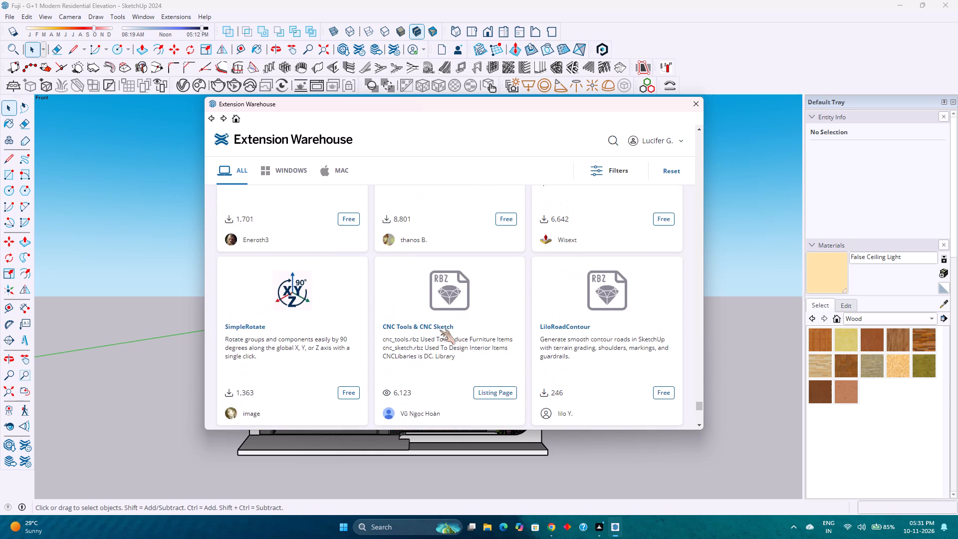
{"action": "scroll", "coordinate": [440, 330], "scroll_direction": "up", "scroll_amount": 9}
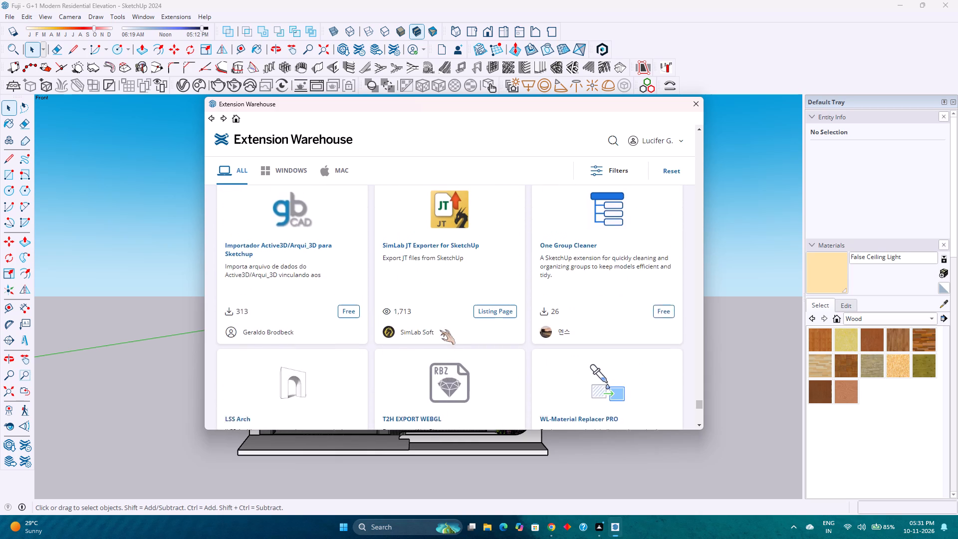
{"action": "scroll", "coordinate": [440, 330], "scroll_direction": "up", "scroll_amount": 7}
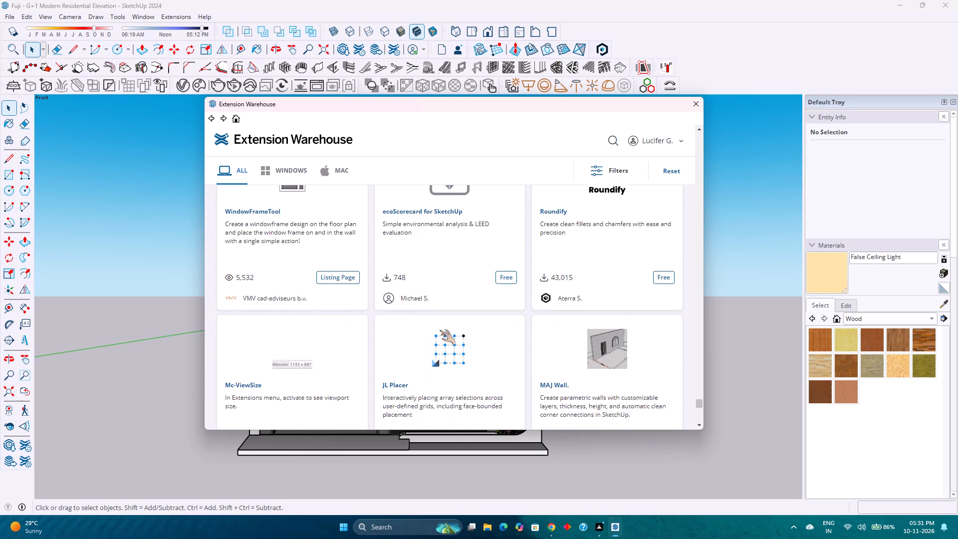
{"action": "scroll", "coordinate": [440, 330], "scroll_direction": "up", "scroll_amount": 2}
{"action": "scroll", "coordinate": [440, 330], "scroll_direction": "down", "scroll_amount": 2}
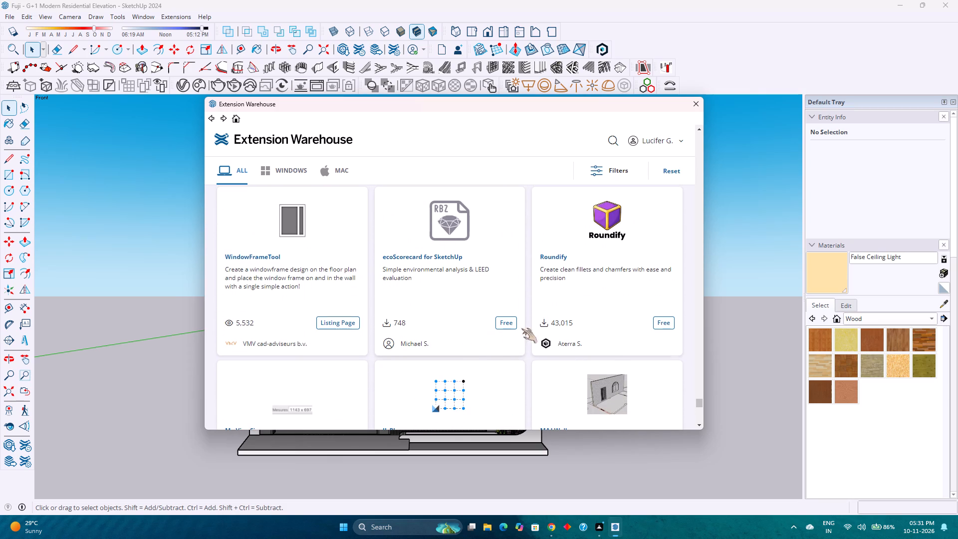
Open the Roundify extension page, review its description and usage instructions, and return to the extension listing.
{"action": "left_click", "coordinate": [561, 251]}
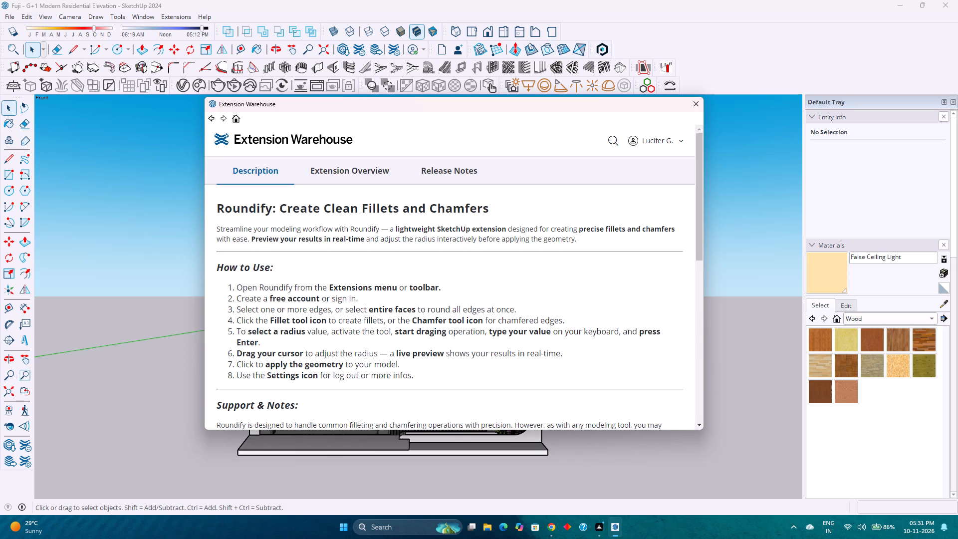
{"action": "scroll", "coordinate": [459, 316], "scroll_direction": "down", "scroll_amount": 5}
{"action": "scroll", "coordinate": [459, 316], "scroll_direction": "up", "scroll_amount": 8}
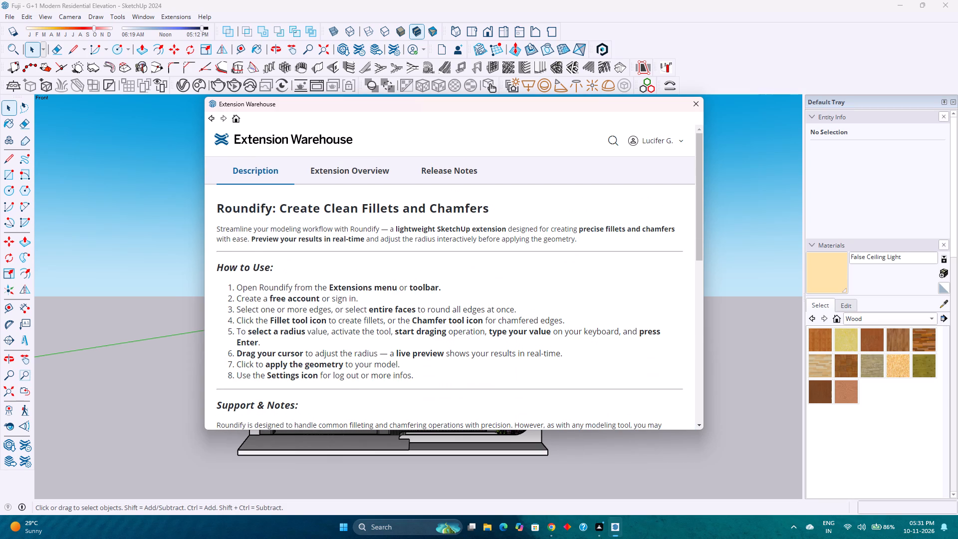
{"action": "left_click", "coordinate": [213, 123]}
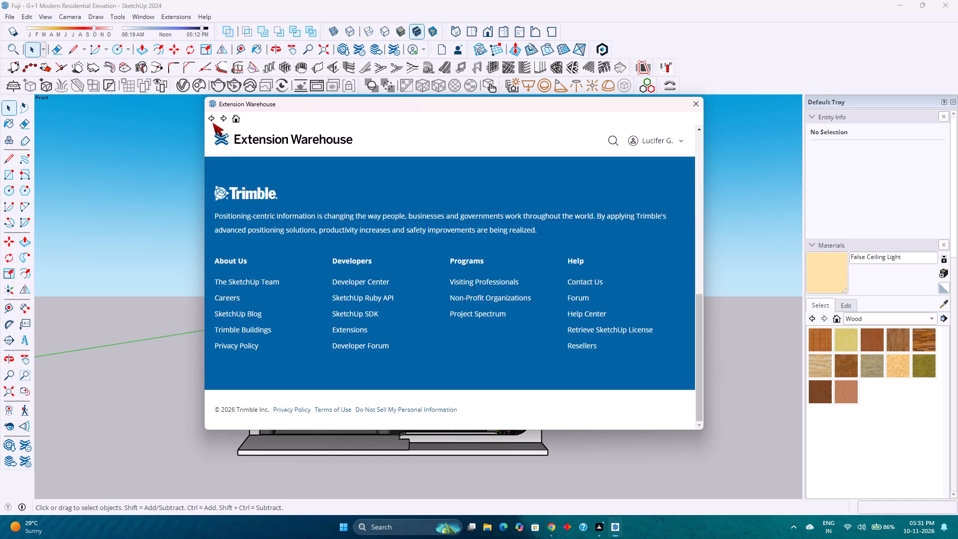
Search the extension listing for "round" across all categories.
{"action": "left_click", "coordinate": [448, 222]}
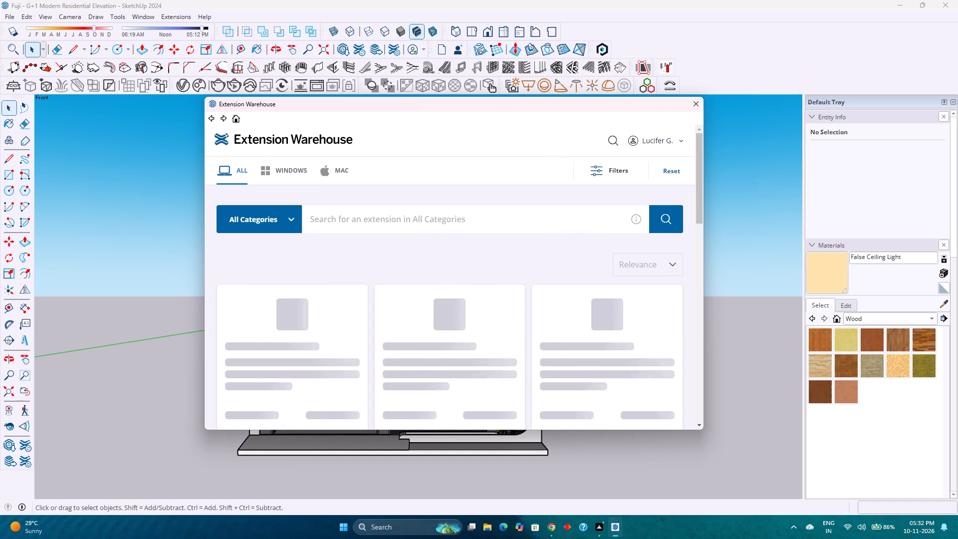
{"action": "key", "text": "r"}
{"action": "key", "text": "o"}
{"action": "key", "text": "u"}
{"action": "key", "text": "n"}
{"action": "key", "text": "d"}
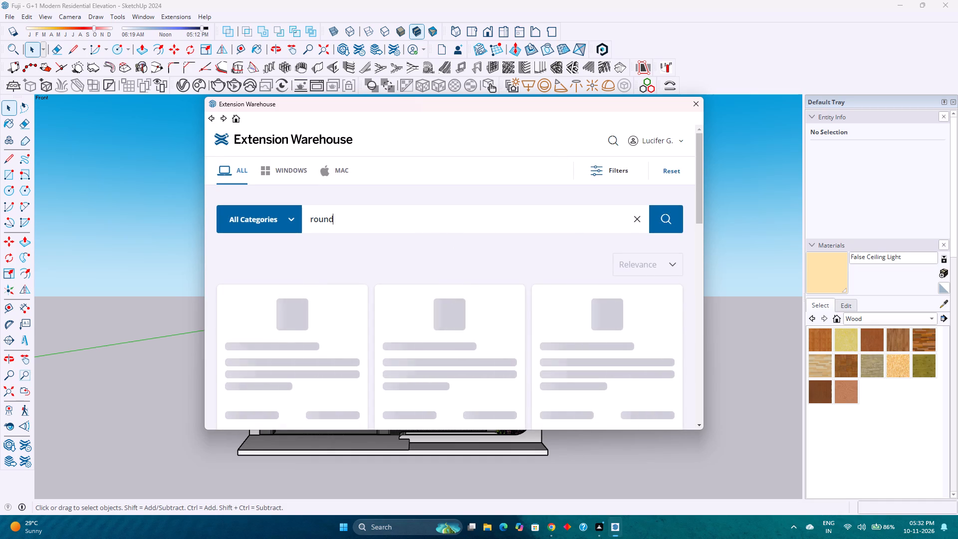
{"action": "left_click", "coordinate": [664, 226]}
{"action": "left_click", "coordinate": [673, 225]}
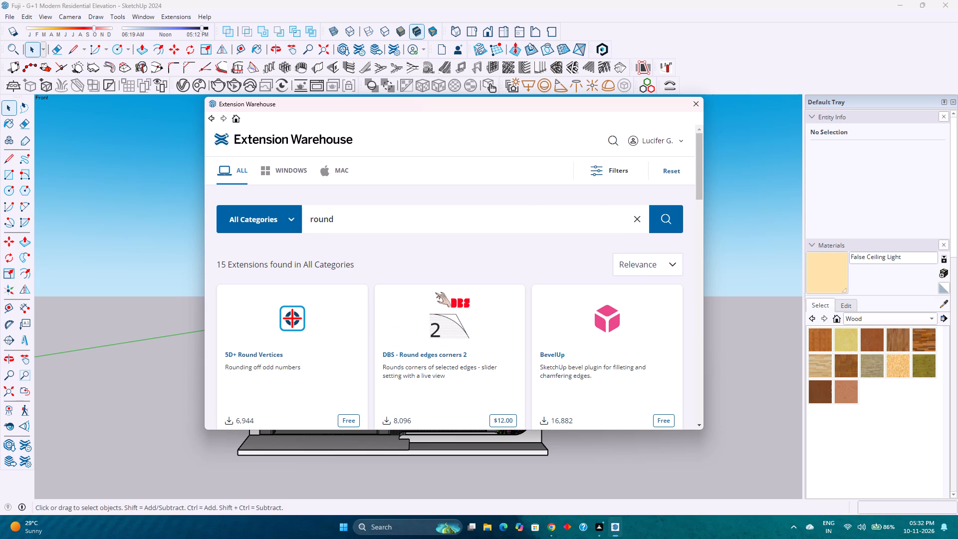
Open the BevelUp extension page from the search results, read its description, and return to the results.
{"action": "scroll", "coordinate": [404, 303], "scroll_direction": "down", "scroll_amount": 2}
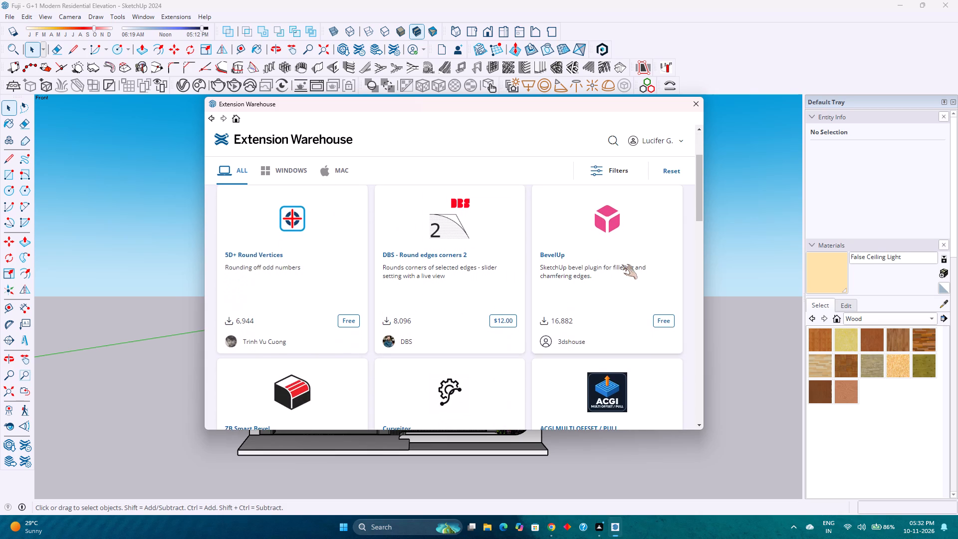
{"action": "left_click", "coordinate": [622, 265]}
{"action": "scroll", "coordinate": [406, 283], "scroll_direction": "up", "scroll_amount": 4}
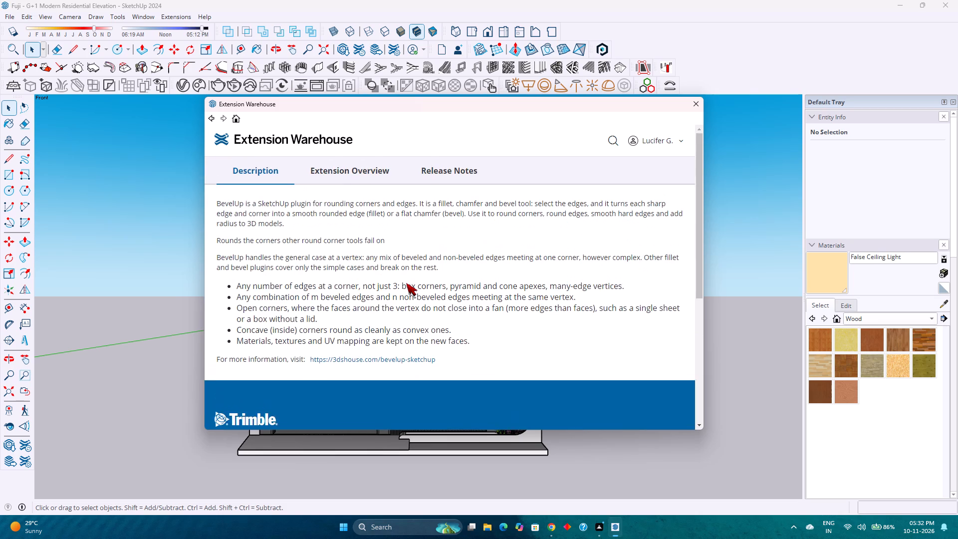
{"action": "scroll", "coordinate": [406, 283], "scroll_direction": "down", "scroll_amount": 3}
{"action": "left_click", "coordinate": [213, 116]}
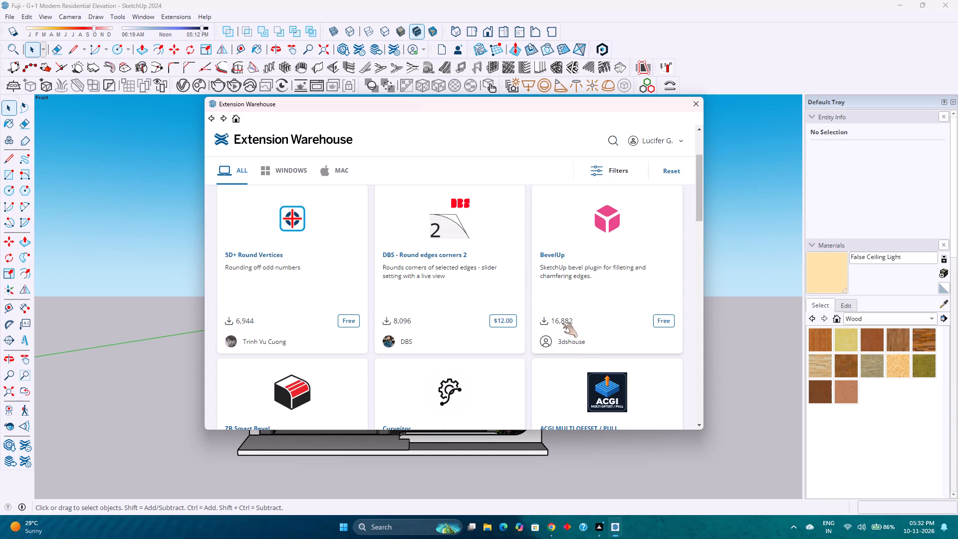
Reopen the BevelUp page, review its description and extension overview, and return to the "round" search results.
{"action": "left_click", "coordinate": [562, 323]}
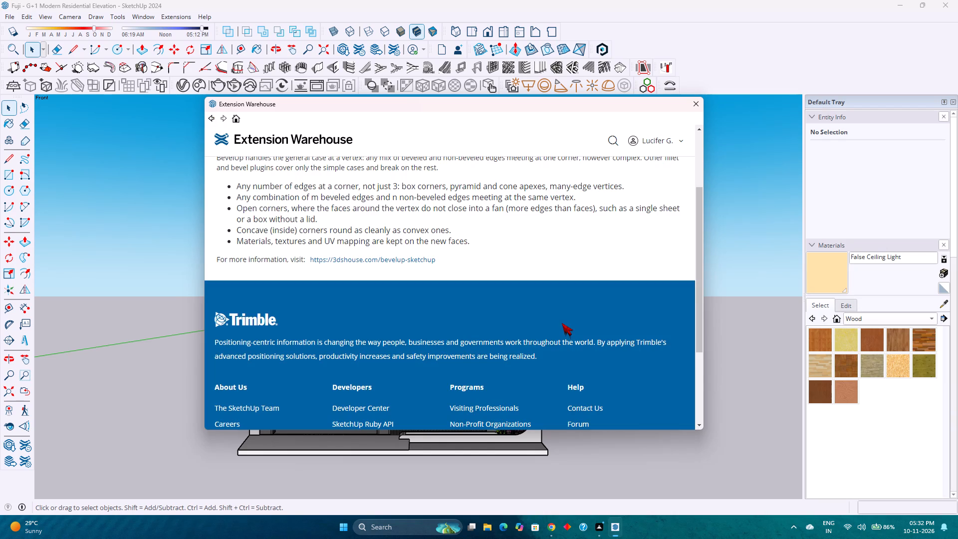
{"action": "scroll", "coordinate": [448, 308], "scroll_direction": "up", "scroll_amount": 7}
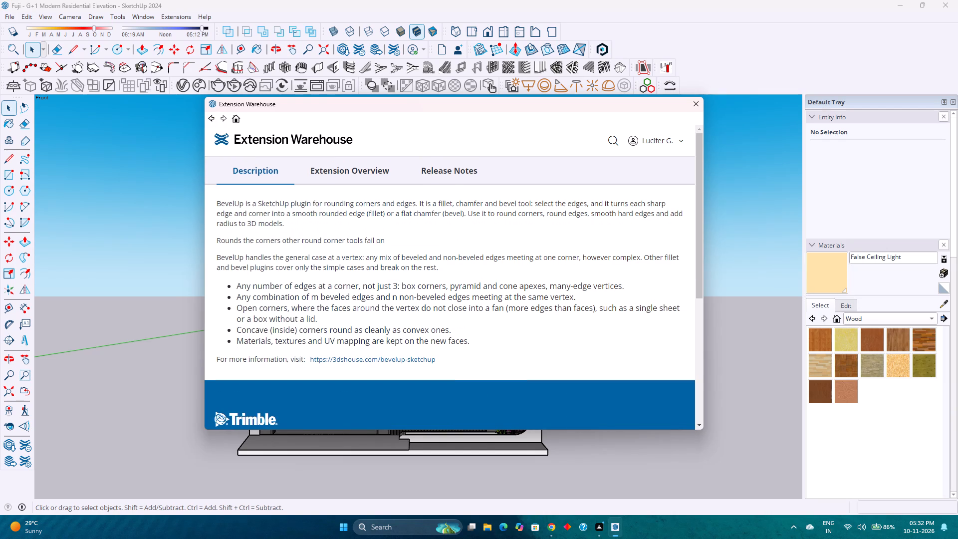
{"action": "left_click", "coordinate": [374, 166]}
{"action": "scroll", "coordinate": [360, 256], "scroll_direction": "up", "scroll_amount": 4}
{"action": "scroll", "coordinate": [360, 256], "scroll_direction": "down", "scroll_amount": 4}
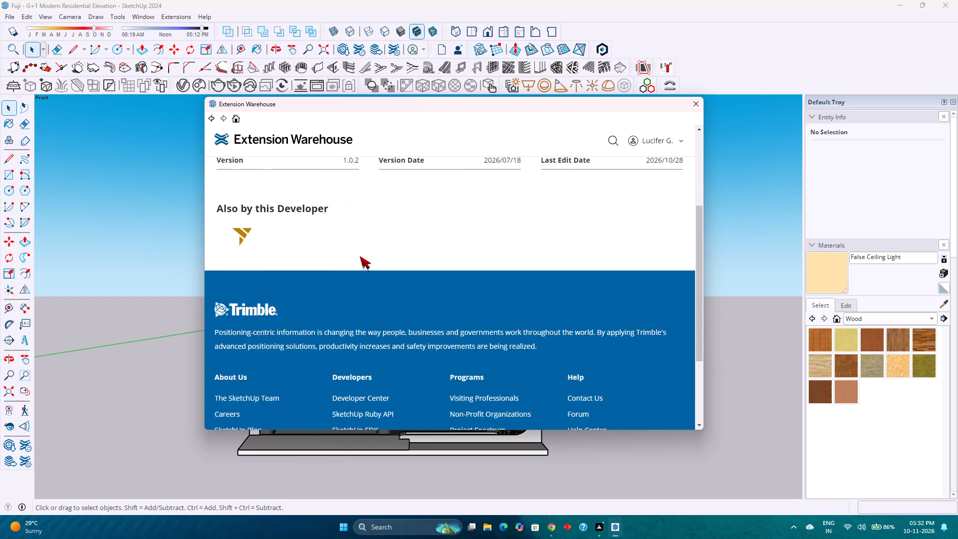
{"action": "left_click", "coordinate": [211, 121]}
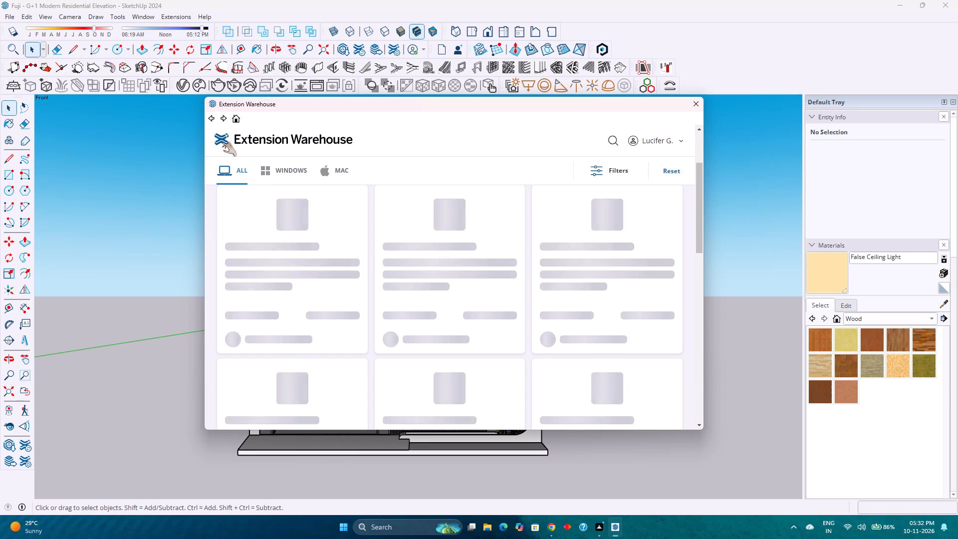
{"action": "left_click", "coordinate": [544, 320]}
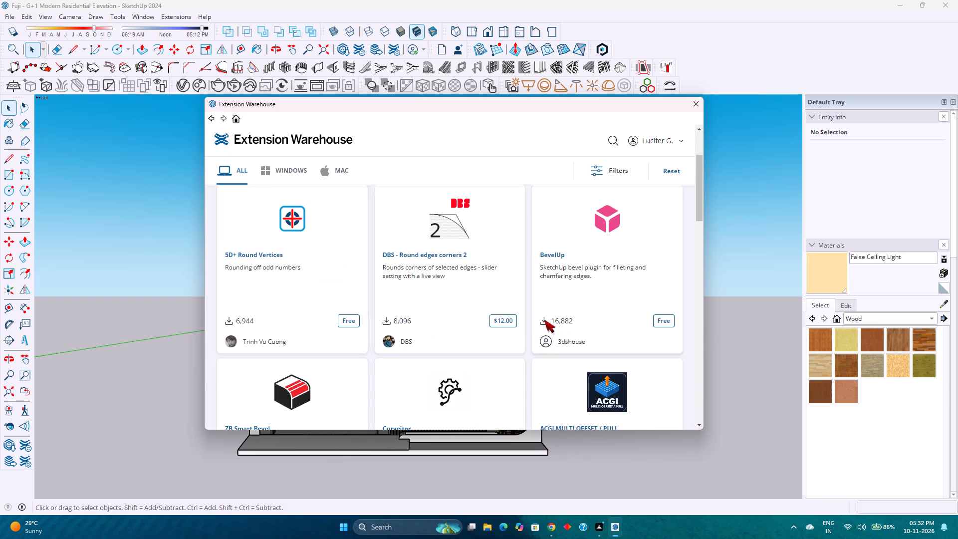
{"action": "left_click", "coordinate": [212, 119]}
Look through the remaining "round" results, open the Roundify extension page, and review its description and usage instructions.
{"action": "scroll", "coordinate": [334, 283], "scroll_direction": "down", "scroll_amount": 5}
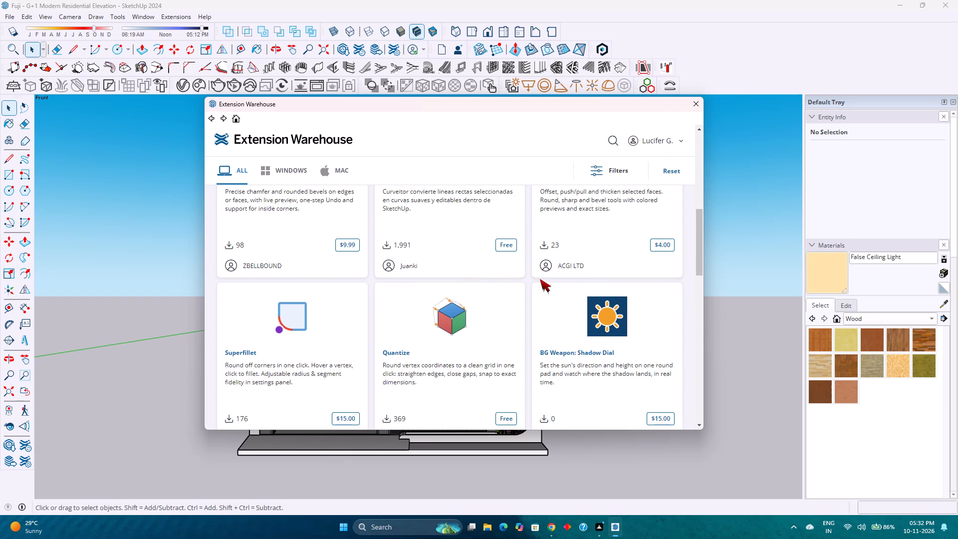
{"action": "scroll", "coordinate": [538, 284], "scroll_direction": "down", "scroll_amount": 5}
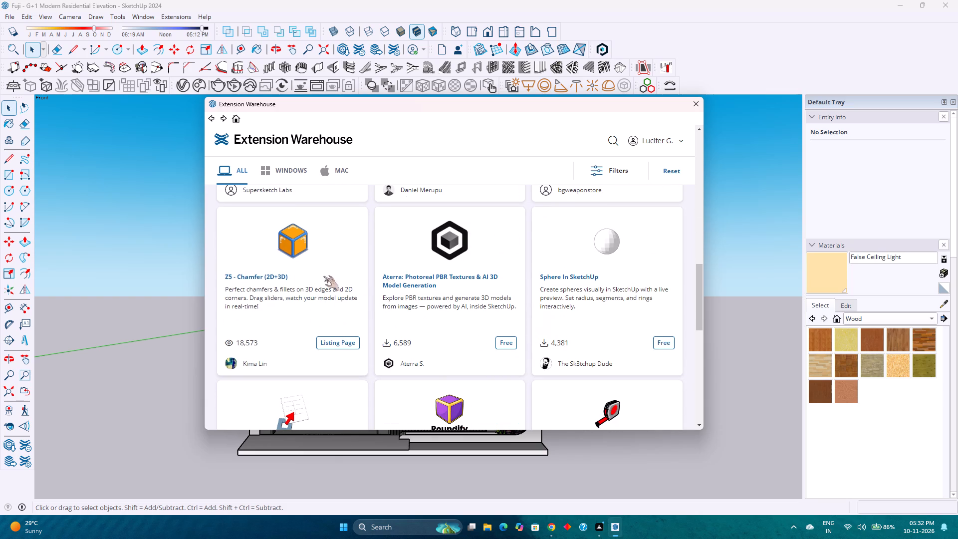
{"action": "scroll", "coordinate": [468, 394], "scroll_direction": "down", "scroll_amount": 3}
{"action": "left_click", "coordinate": [487, 356]}
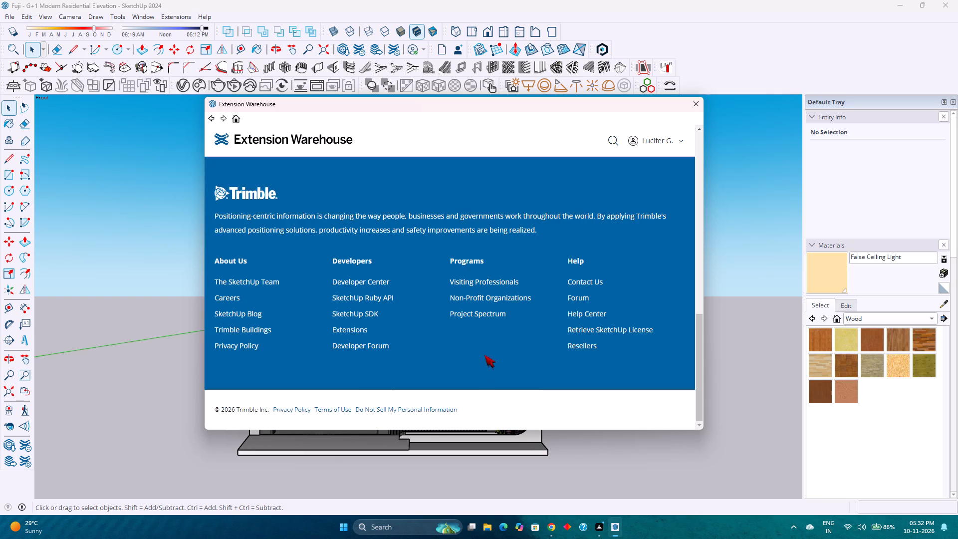
{"action": "scroll", "coordinate": [451, 333], "scroll_direction": "up", "scroll_amount": 6}
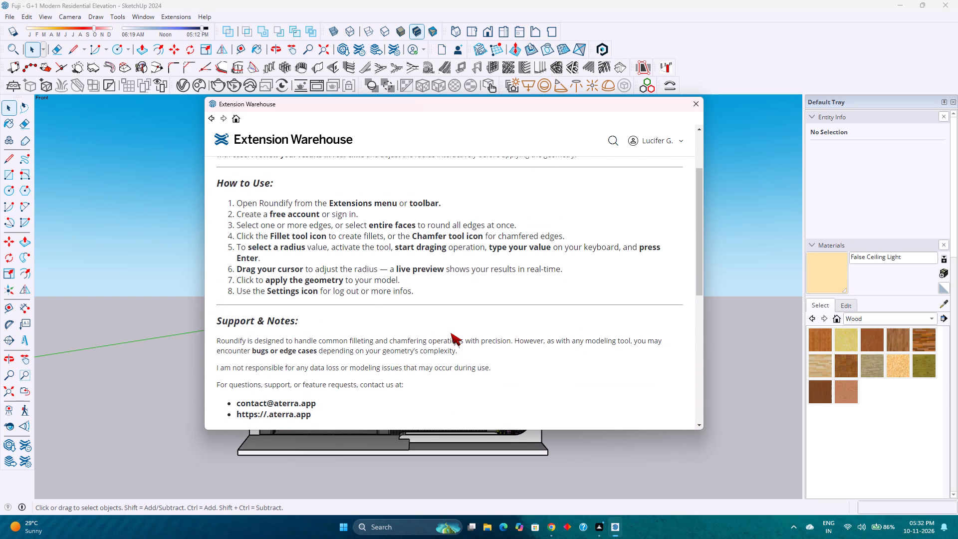
{"action": "scroll", "coordinate": [451, 333], "scroll_direction": "up", "scroll_amount": 6}
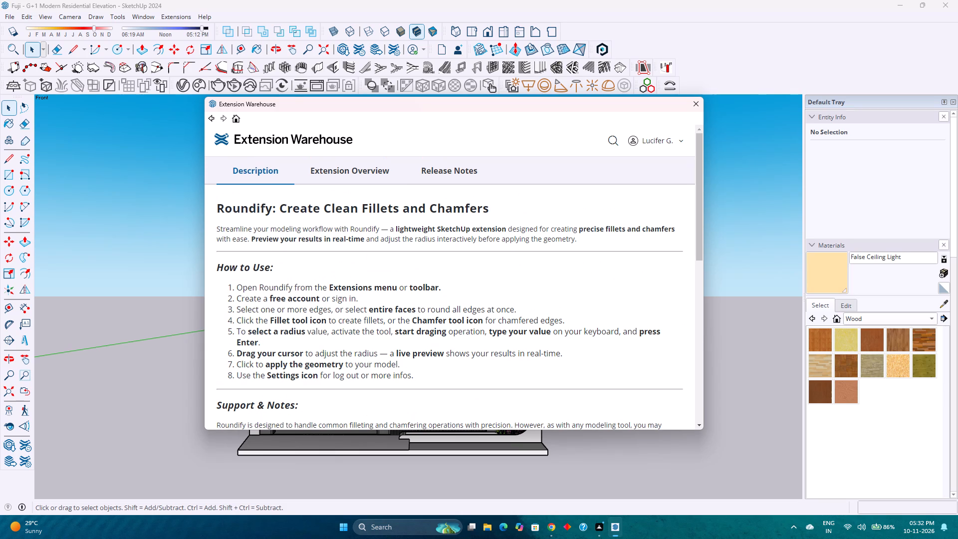
{"action": "double_click", "coordinate": [349, 229]}
Return to the Extension Warehouse home page and search for "round" across all categories.
{"action": "left_click", "coordinate": [238, 118]}
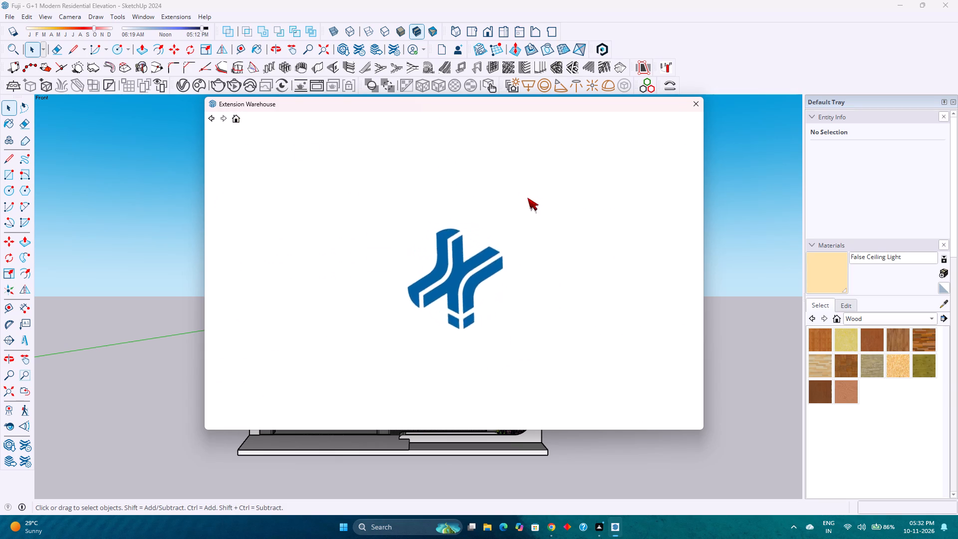
{"action": "left_click", "coordinate": [504, 312]}
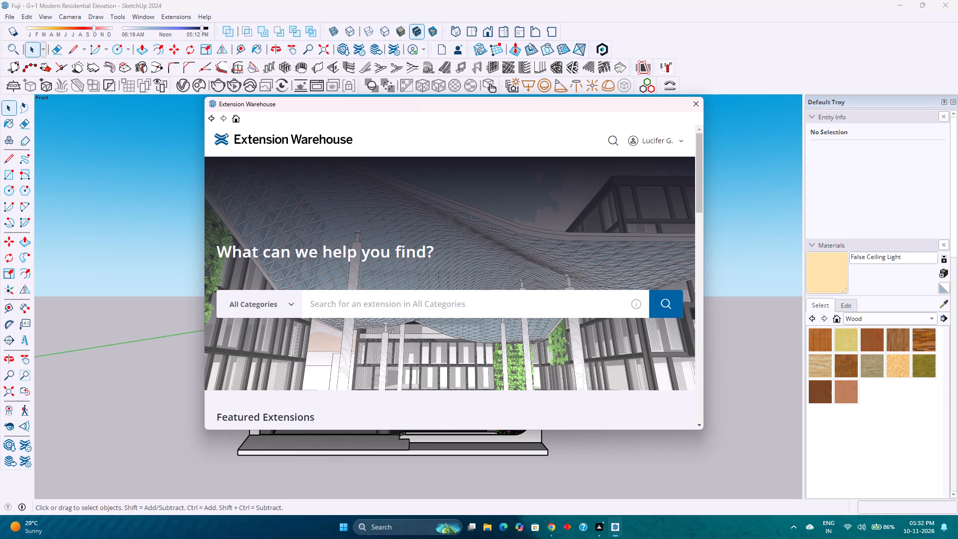
{"action": "key", "text": "r"}
{"action": "key", "text": "o"}
{"action": "type", "text": "und"}
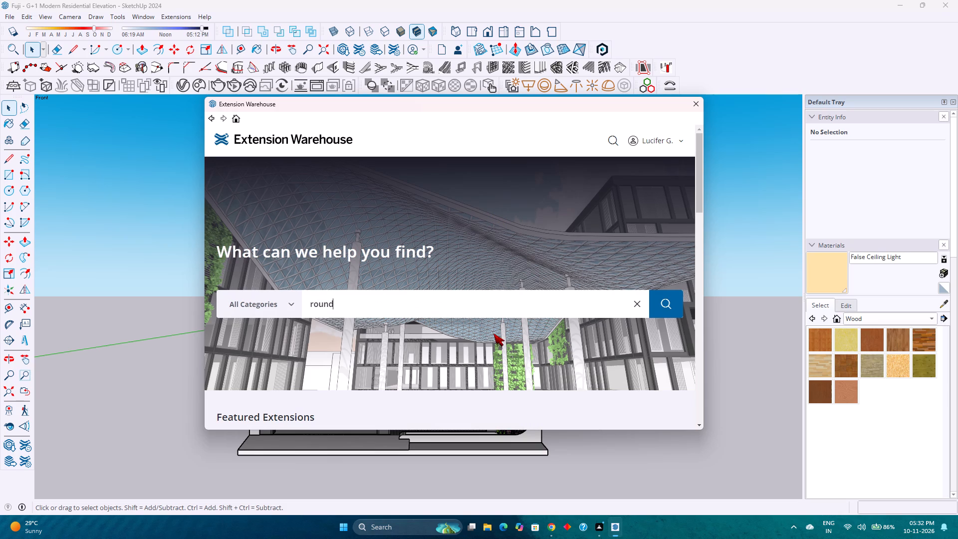
{"action": "key", "text": "Return"}
Open the BevelUp page from the search results, look over its description, and close the Extension Warehouse.
{"action": "scroll", "coordinate": [455, 294], "scroll_direction": "down", "scroll_amount": 1}
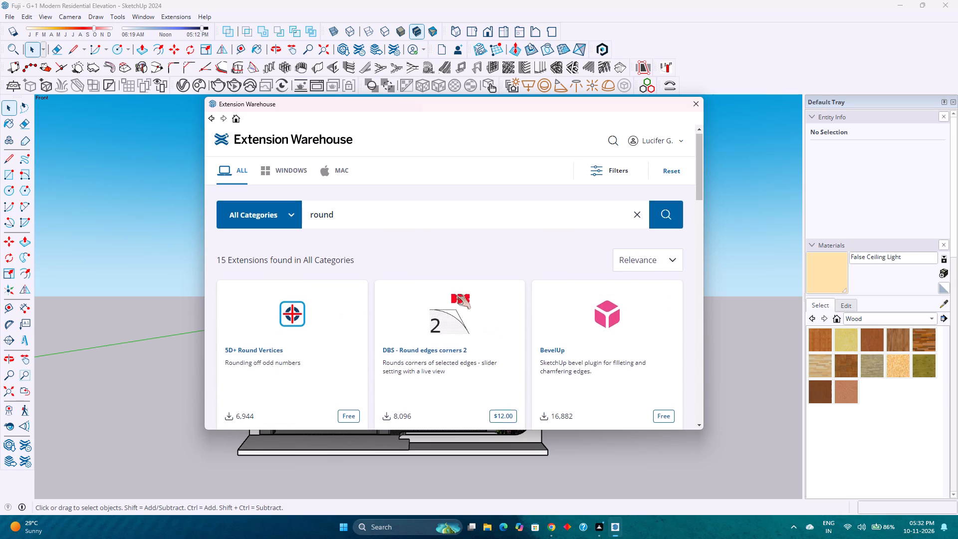
{"action": "scroll", "coordinate": [455, 294], "scroll_direction": "down", "scroll_amount": 1}
{"action": "left_click", "coordinate": [563, 267]}
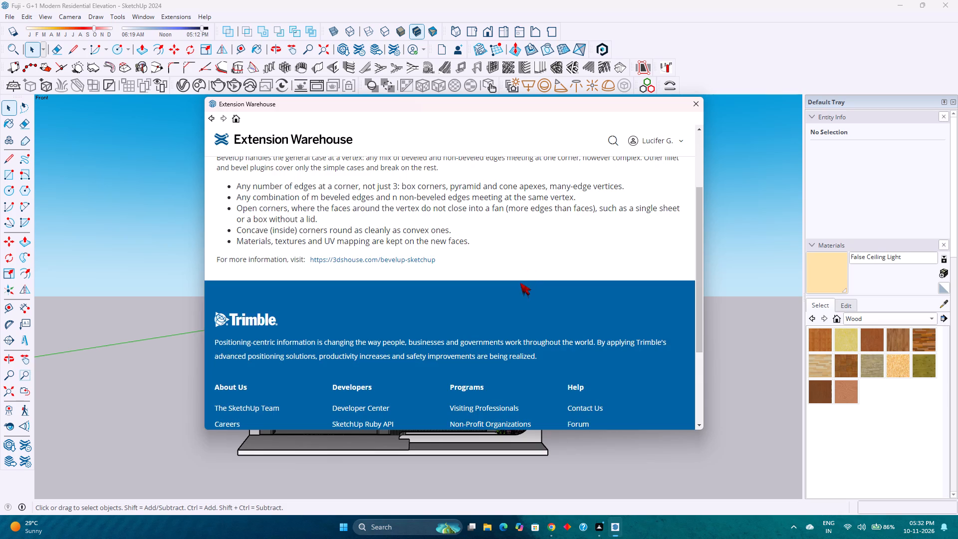
{"action": "scroll", "coordinate": [520, 282], "scroll_direction": "up", "scroll_amount": 9}
{"action": "left_click", "coordinate": [689, 102]}
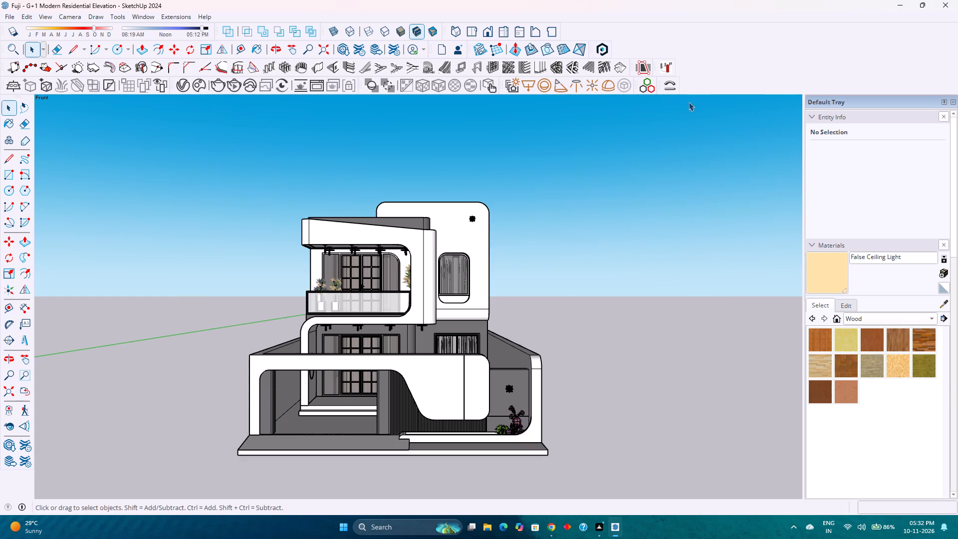
Reopen the Extension Warehouse and search for "round" across all categories.
{"action": "left_click", "coordinate": [164, 18]}
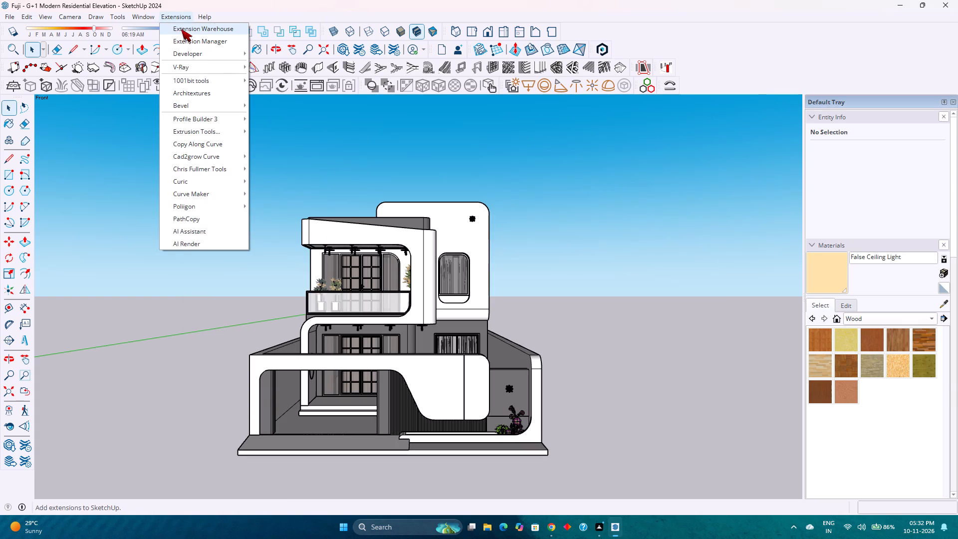
{"action": "left_click", "coordinate": [181, 29]}
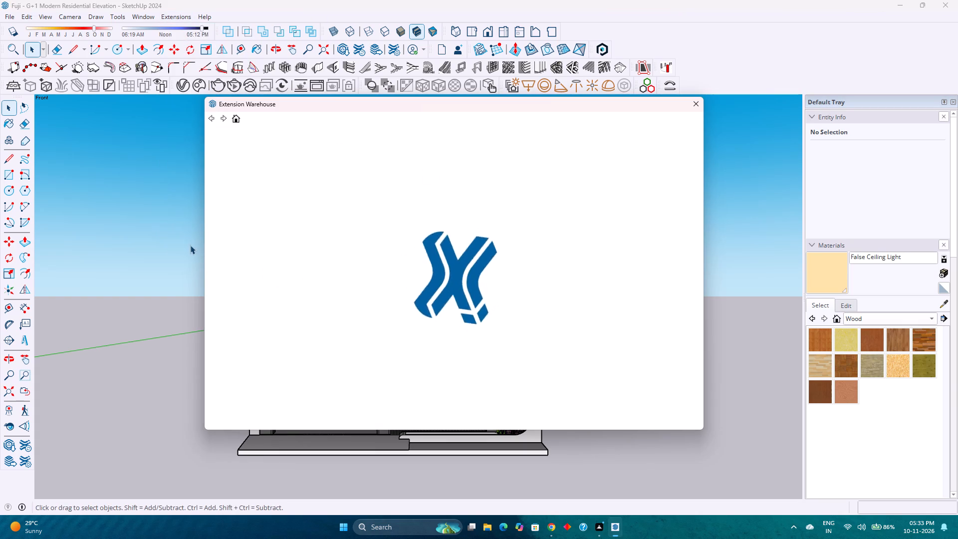
{"action": "left_click", "coordinate": [462, 306]}
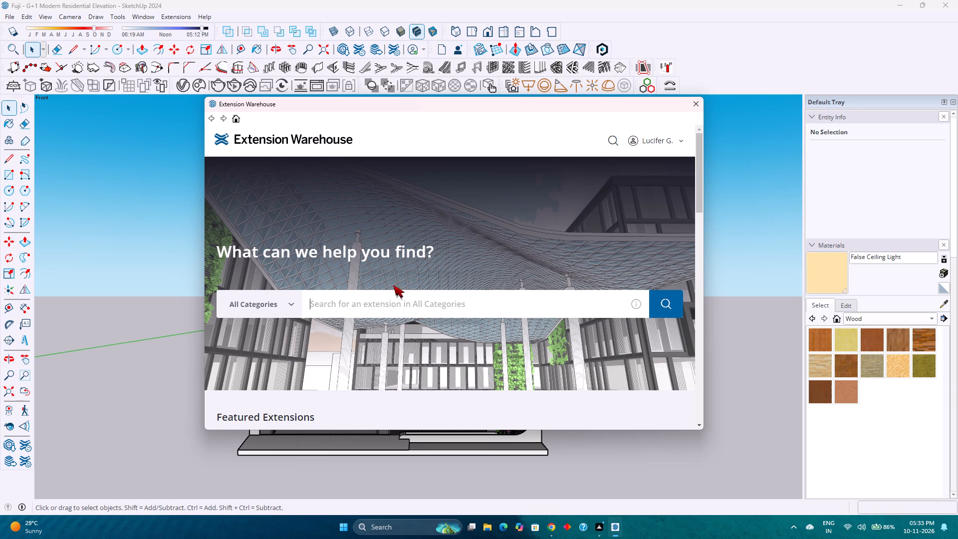
{"action": "key", "text": "r"}
{"action": "key", "text": "o"}
{"action": "key", "text": "u"}
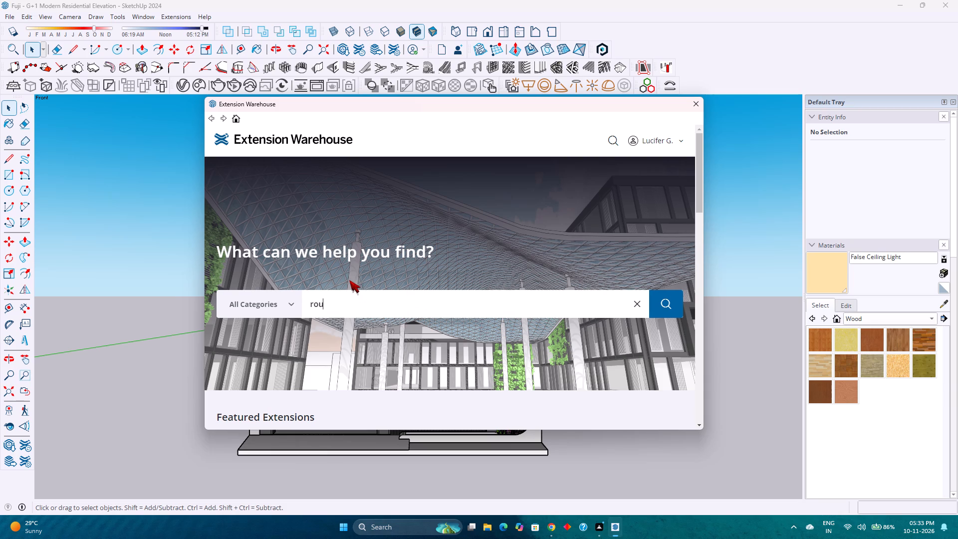
{"action": "type", "text": "nd"}
{"action": "key", "text": "Return"}
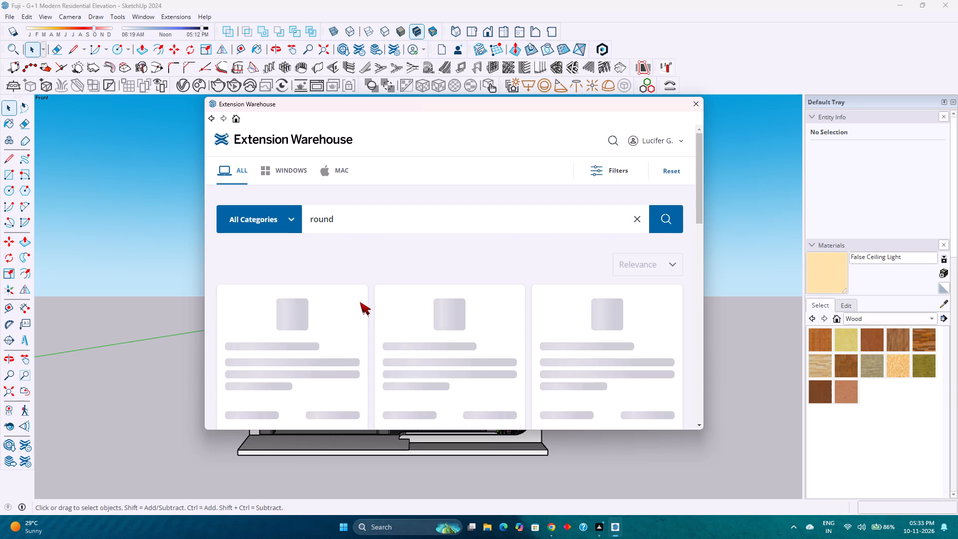
Look through the "round" search results in the Extension Warehouse for an edge-rounding extension.
{"action": "scroll", "coordinate": [508, 318], "scroll_direction": "down", "scroll_amount": 1}
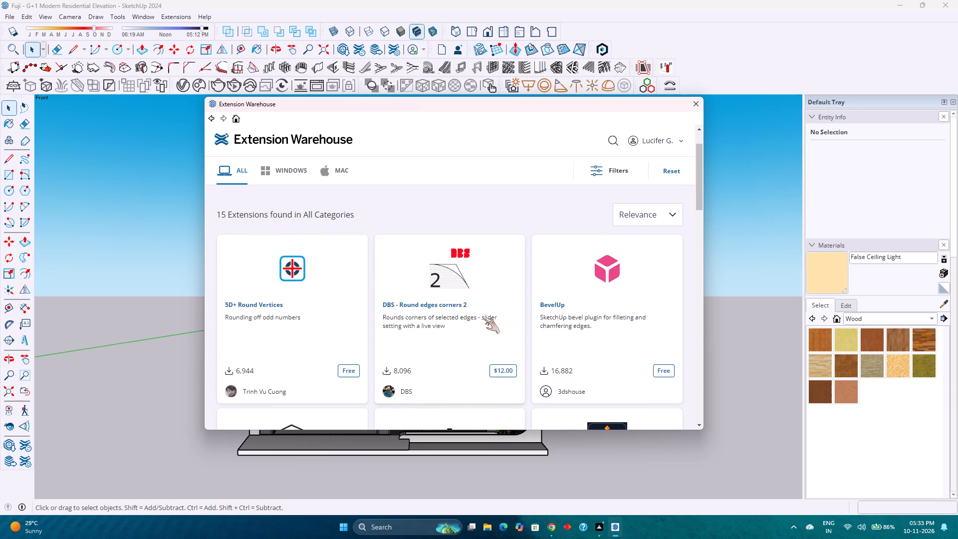
{"action": "scroll", "coordinate": [478, 337], "scroll_direction": "down", "scroll_amount": 3}
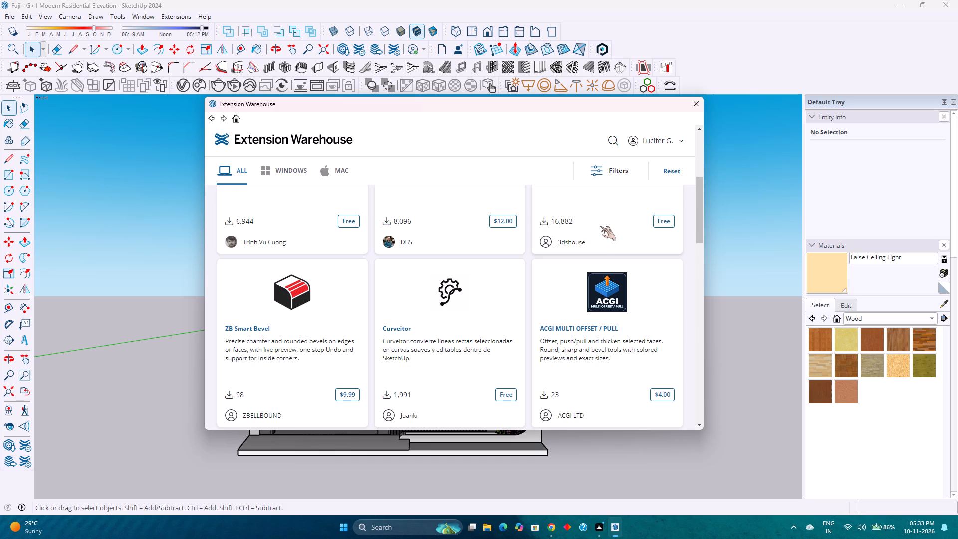
{"action": "scroll", "coordinate": [339, 344], "scroll_direction": "down", "scroll_amount": 2}
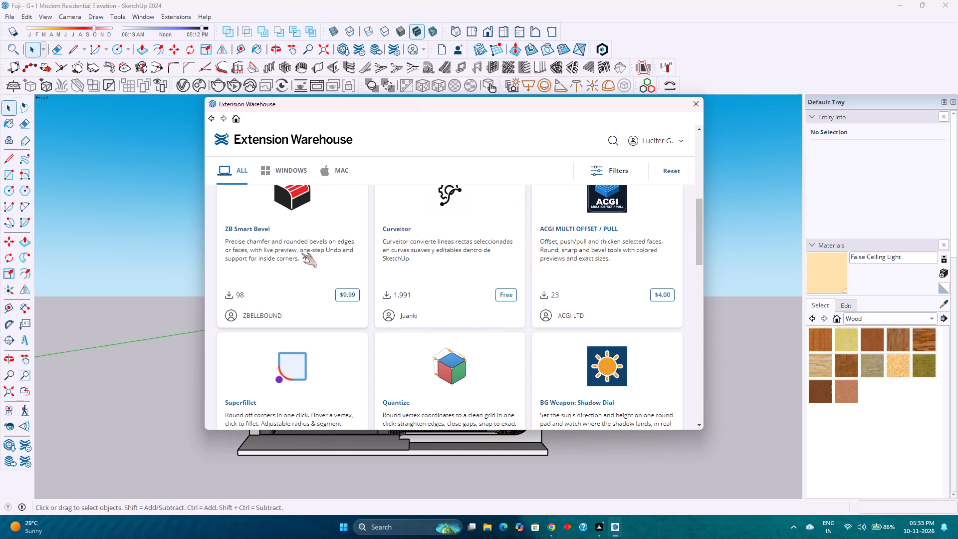
{"action": "scroll", "coordinate": [280, 329], "scroll_direction": "down", "scroll_amount": 4}
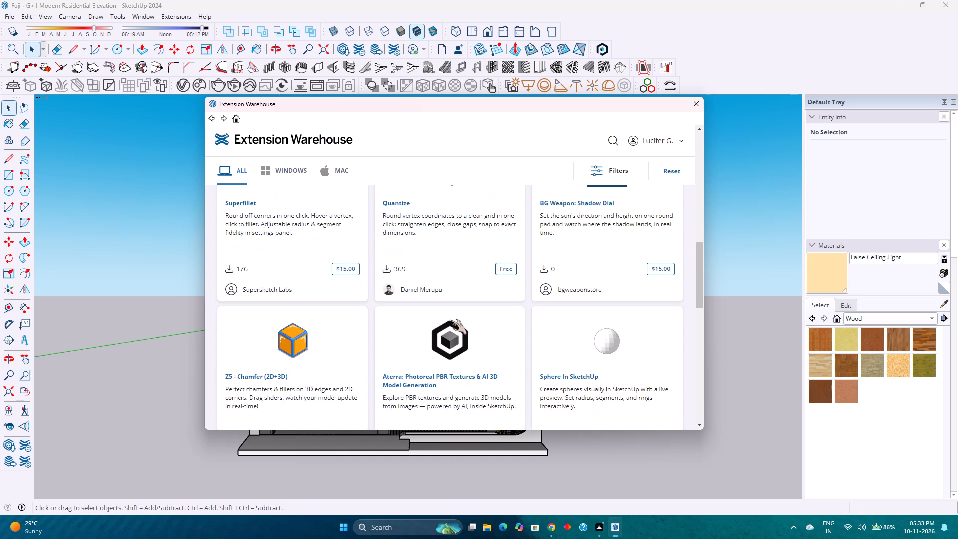
{"action": "scroll", "coordinate": [290, 359], "scroll_direction": "down", "scroll_amount": 3}
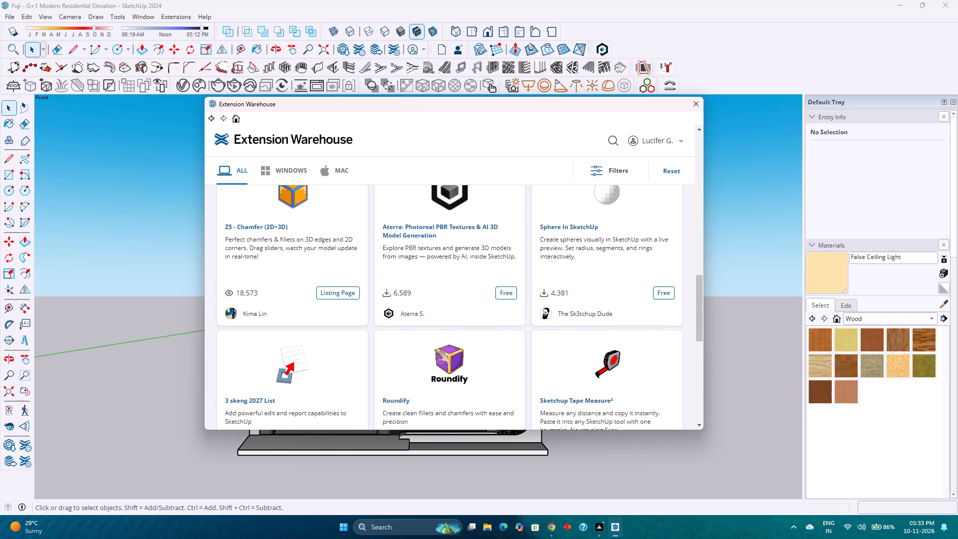
Open the Roundify extension page, review its description and usage instructions, and close the Extension Warehouse.
{"action": "left_click", "coordinate": [475, 374]}
{"action": "scroll", "coordinate": [436, 374], "scroll_direction": "down", "scroll_amount": 3}
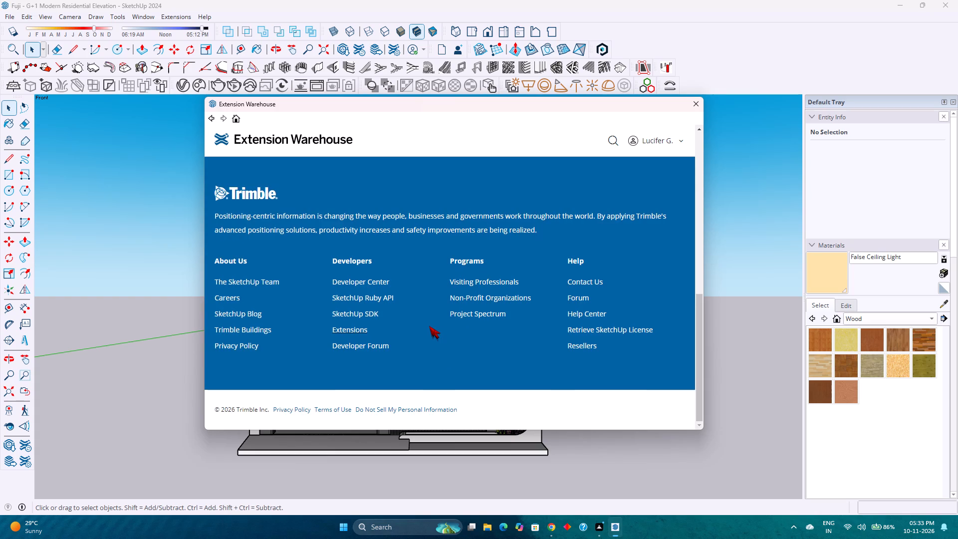
{"action": "scroll", "coordinate": [429, 326], "scroll_direction": "up", "scroll_amount": 7}
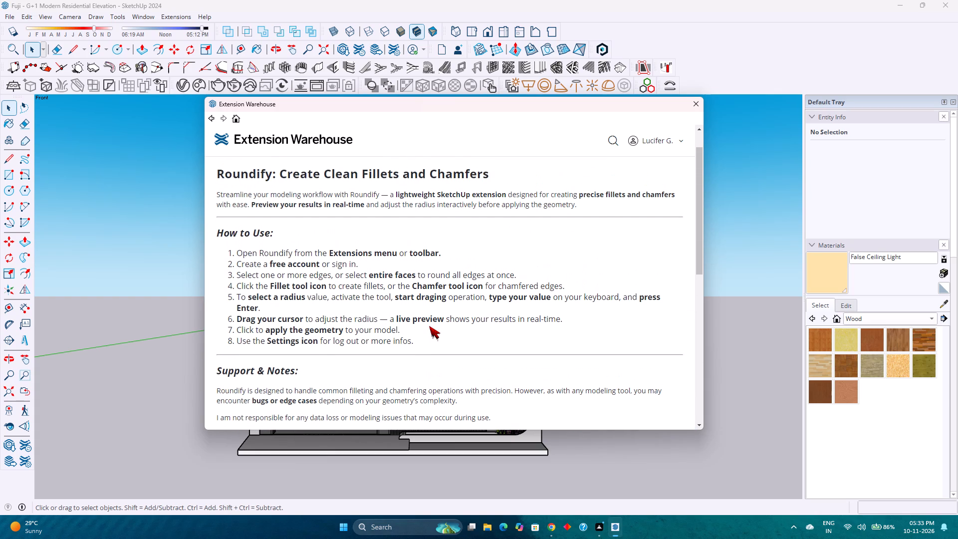
{"action": "scroll", "coordinate": [429, 326], "scroll_direction": "up", "scroll_amount": 3}
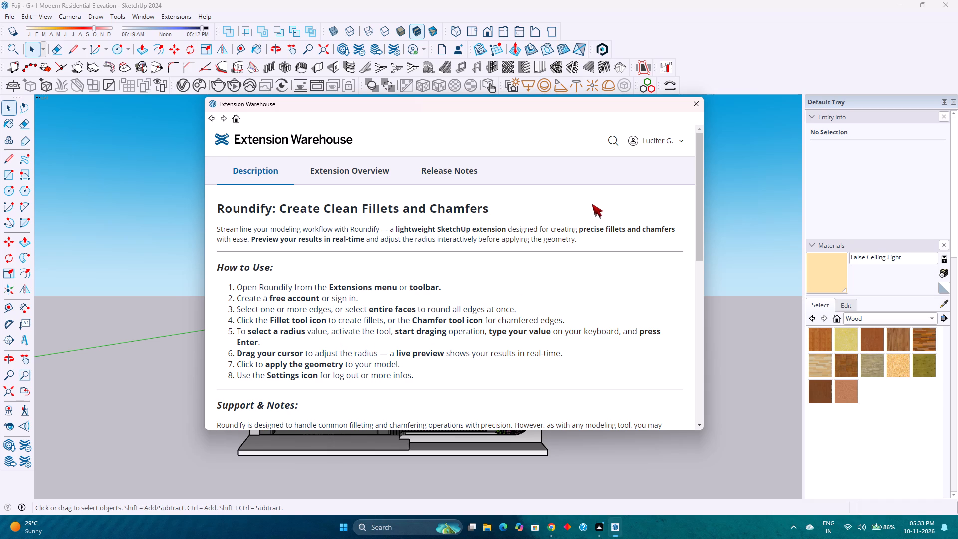
{"action": "left_click", "coordinate": [690, 108]}
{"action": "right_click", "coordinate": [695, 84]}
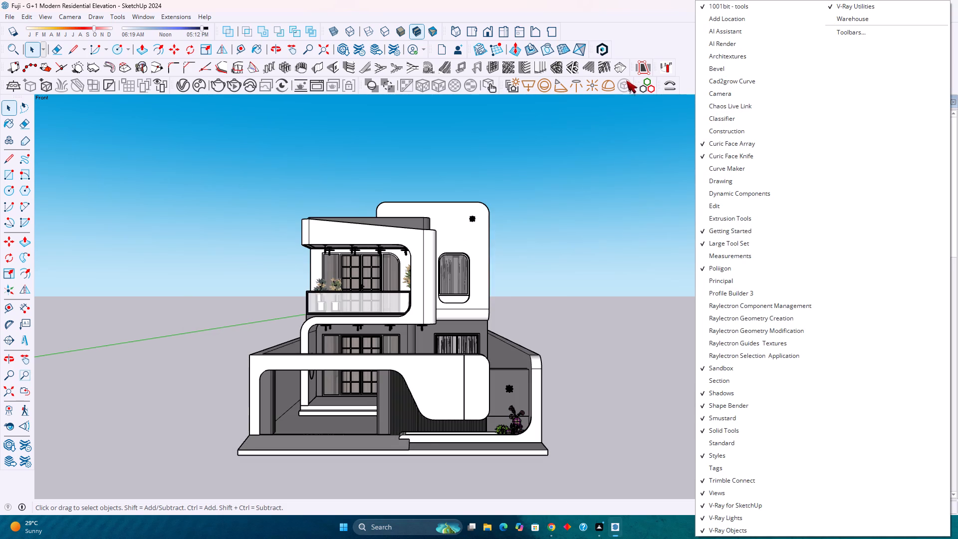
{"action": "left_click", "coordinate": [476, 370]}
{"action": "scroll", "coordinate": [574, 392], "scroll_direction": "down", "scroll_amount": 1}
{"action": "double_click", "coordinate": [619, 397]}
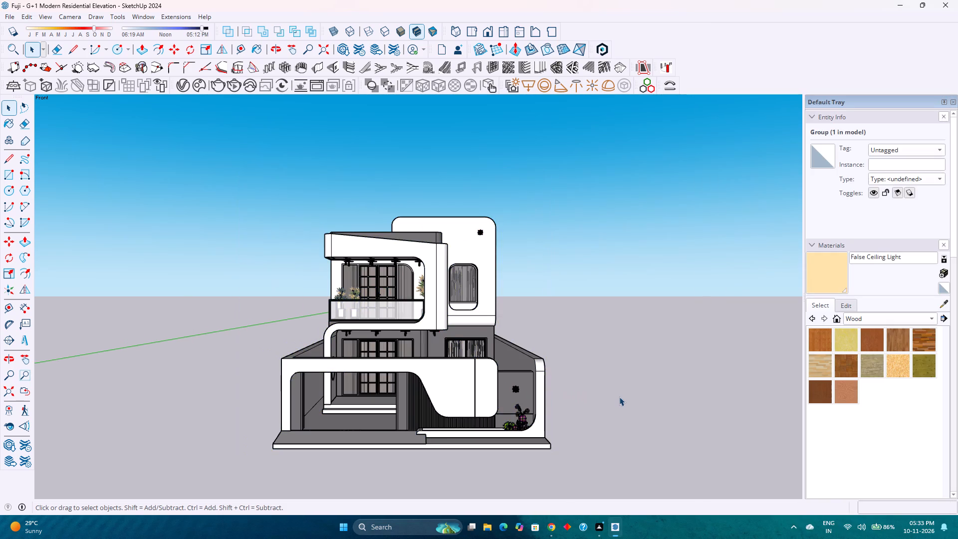
Draw a rectangle about 8' 1 3/4" by 21' 6 11/16" on the open ground beside the house.
{"action": "scroll", "coordinate": [619, 397], "scroll_direction": "up", "scroll_amount": 2}
{"action": "middle_click_drag", "start_coordinate": [619, 397], "coordinate": [547, 437]}
{"action": "scroll", "coordinate": [498, 394], "scroll_direction": "down", "scroll_amount": 4}
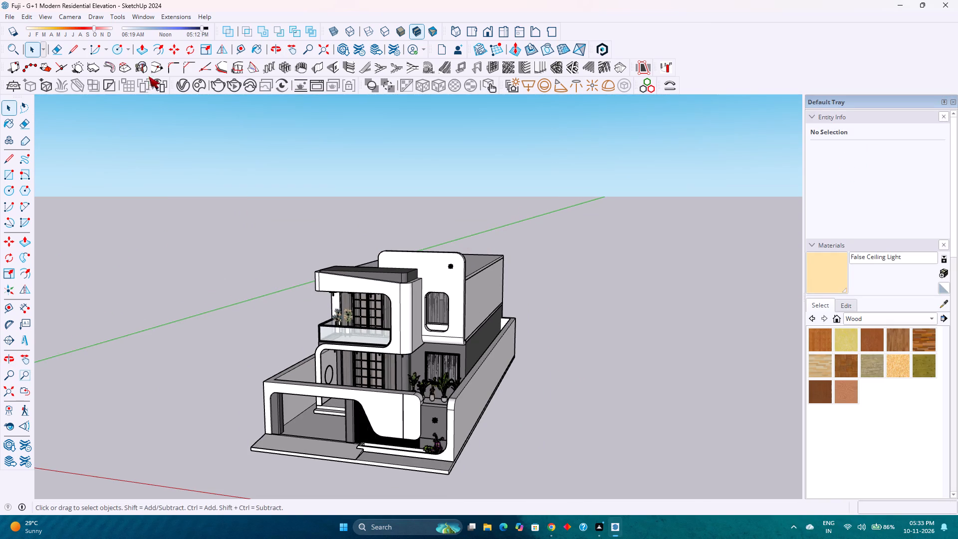
{"action": "left_click", "coordinate": [138, 47]}
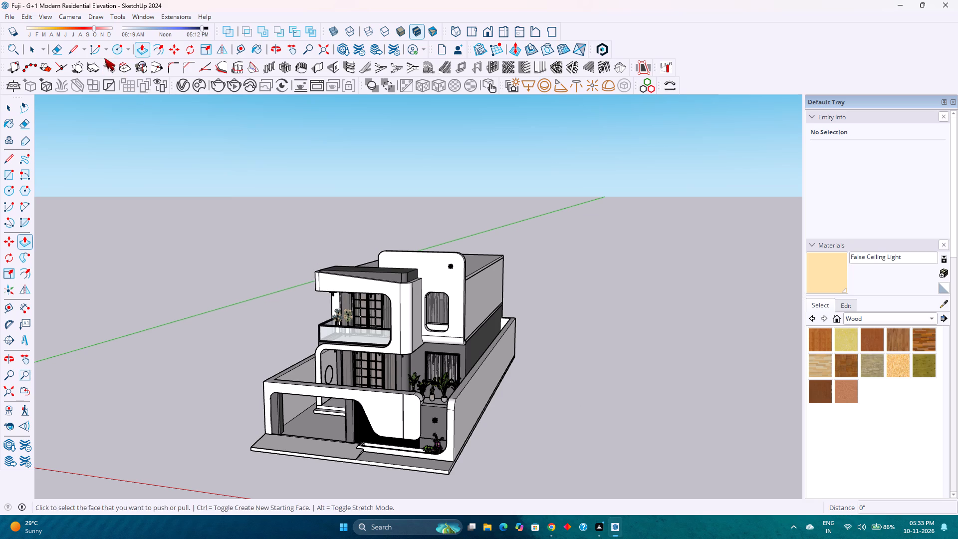
{"action": "left_click", "coordinate": [127, 49]}
{"action": "left_click", "coordinate": [133, 62]}
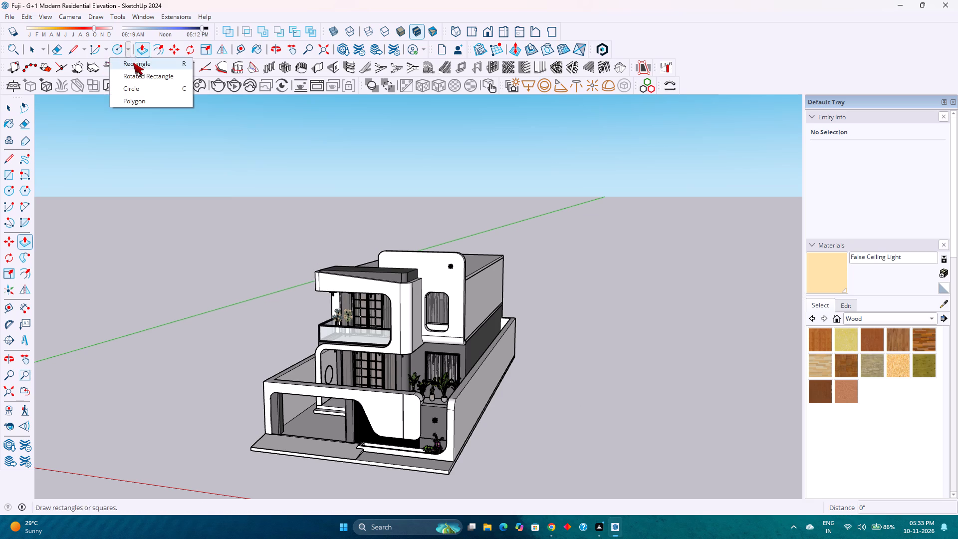
{"action": "left_click", "coordinate": [582, 448]}
{"action": "left_click", "coordinate": [637, 405]}
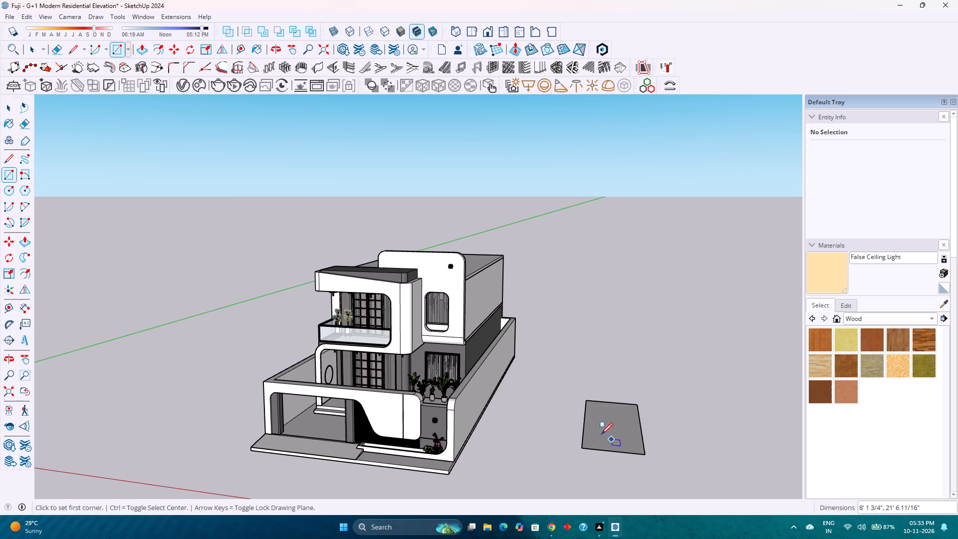
Push/Pull the new rectangle up about 2' 7 11/16" into a box.
{"action": "left_click", "coordinate": [139, 50]}
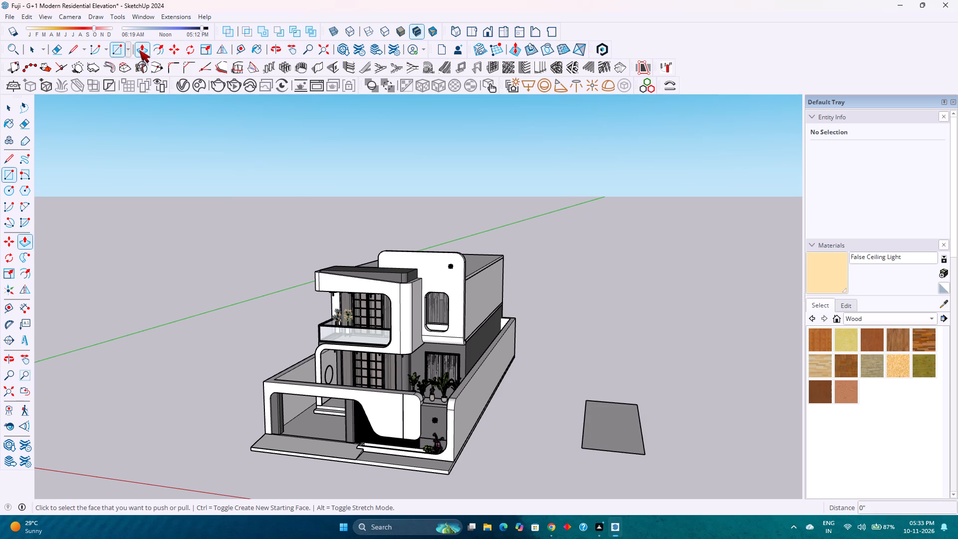
{"action": "left_click", "coordinate": [615, 418]}
{"action": "left_click", "coordinate": [615, 401]}
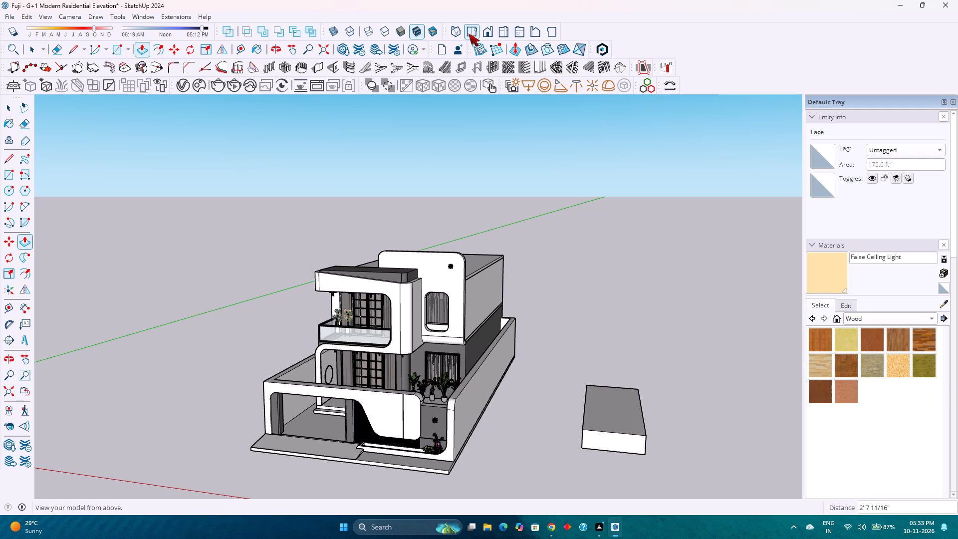
{"action": "key", "text": "space"}
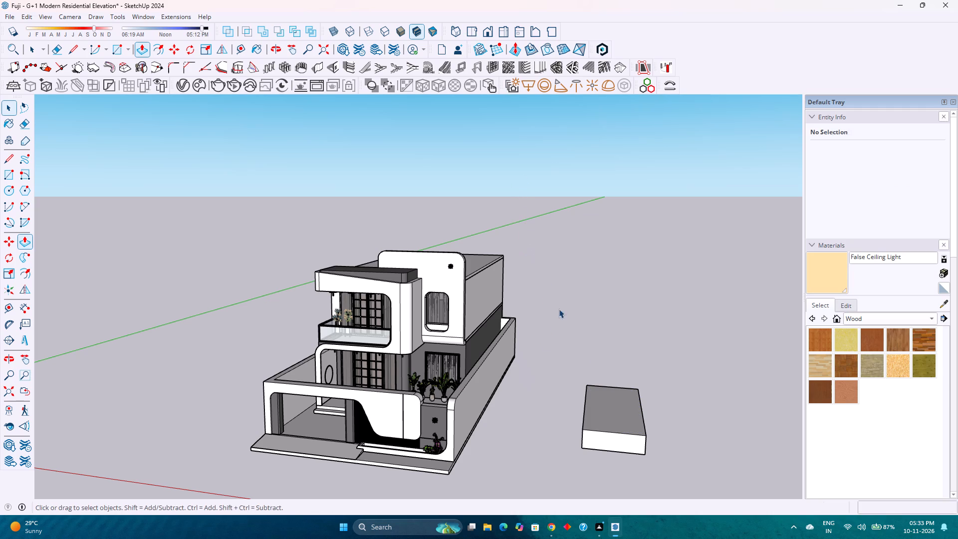
Select the top face of the box and look through the commands available for it.
{"action": "left_click", "coordinate": [627, 417]}
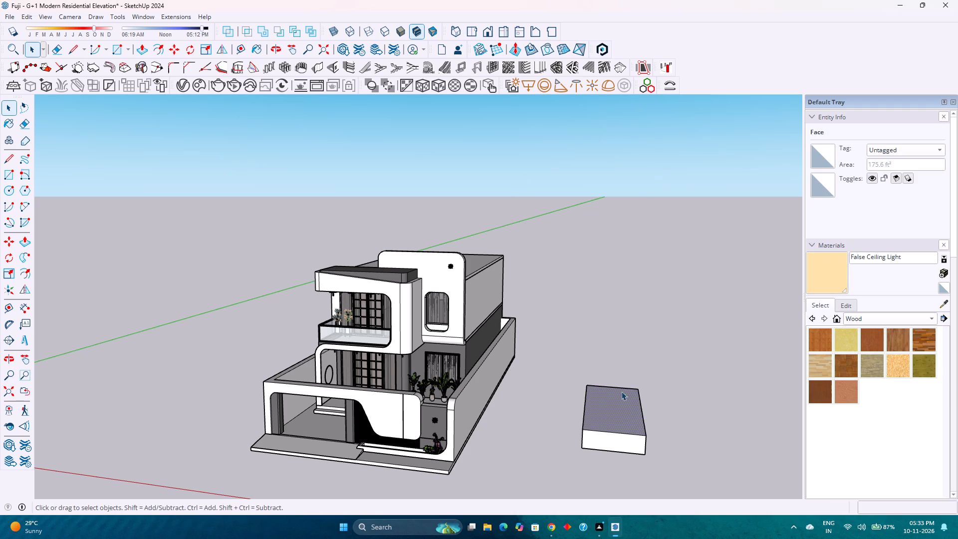
{"action": "right_click", "coordinate": [612, 395]}
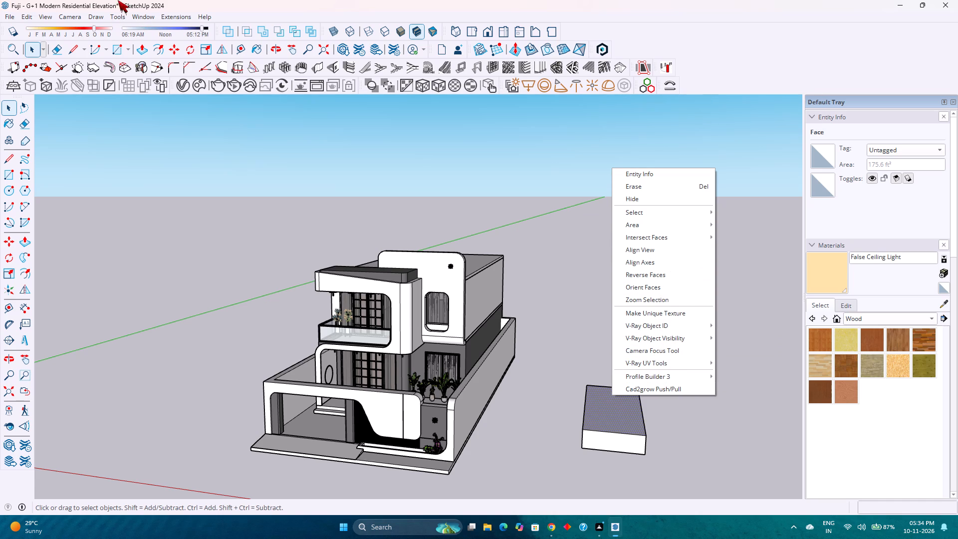
{"action": "left_click", "coordinate": [117, 14]}
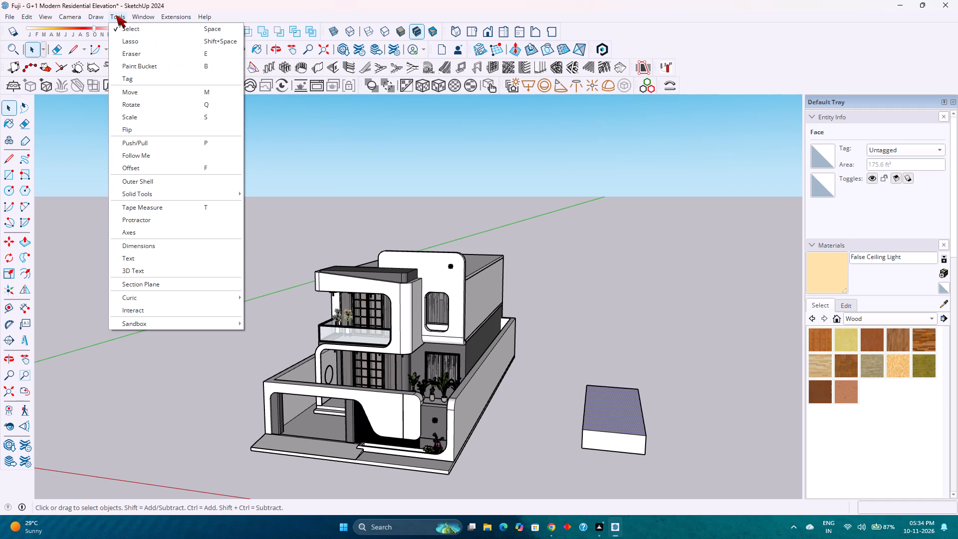
{"action": "left_click", "coordinate": [170, 14]}
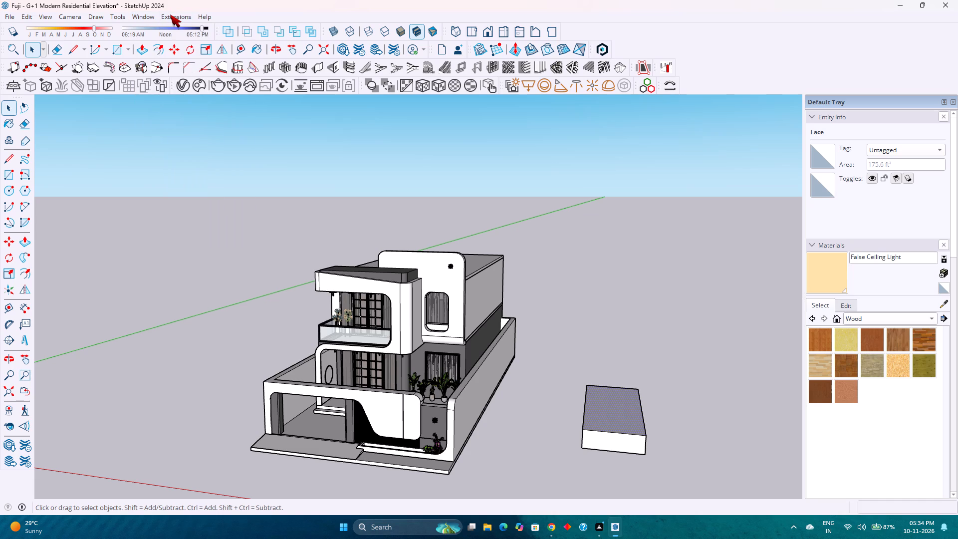
Open the Extension Manager, review the installed extensions and their update and uninstall options, and close it.
{"action": "left_click", "coordinate": [170, 14]}
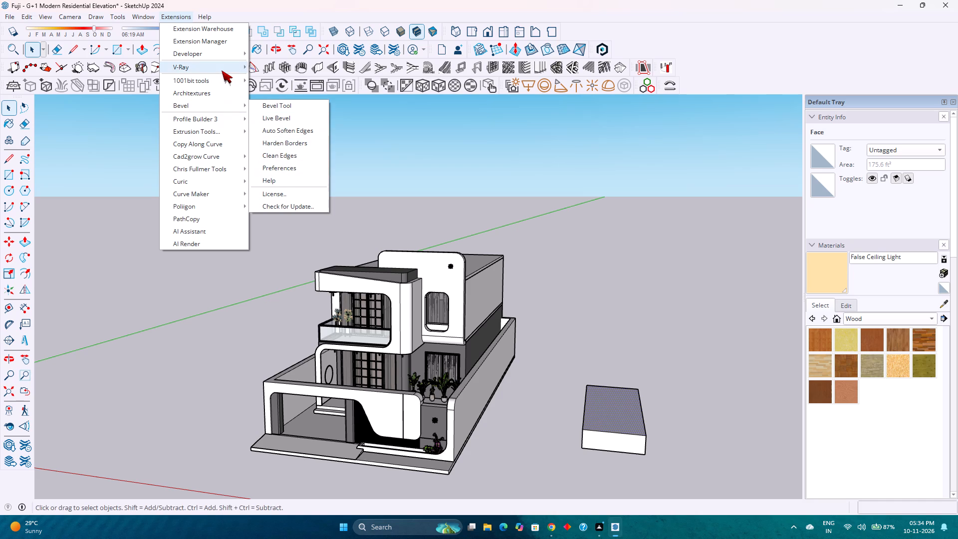
{"action": "left_click", "coordinate": [202, 43]}
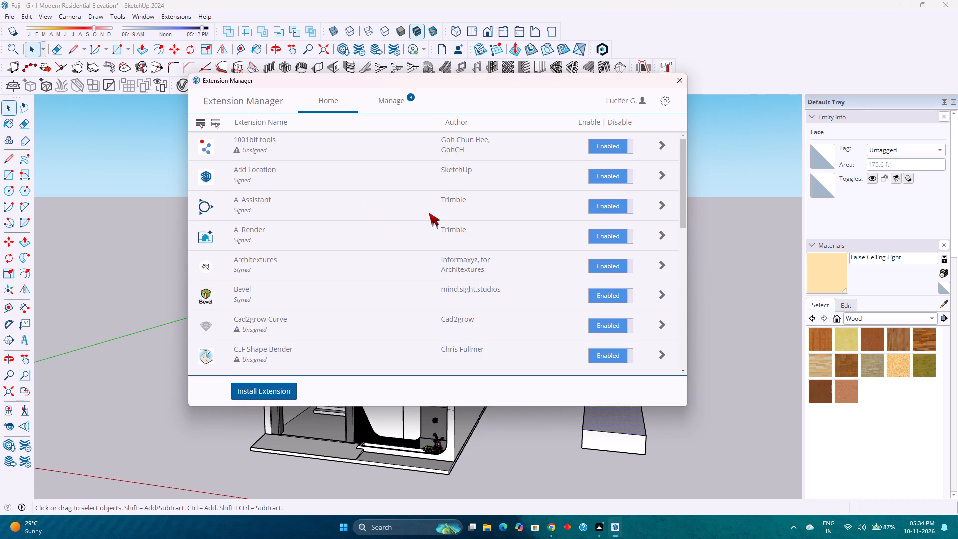
{"action": "scroll", "coordinate": [379, 270], "scroll_direction": "down", "scroll_amount": 8}
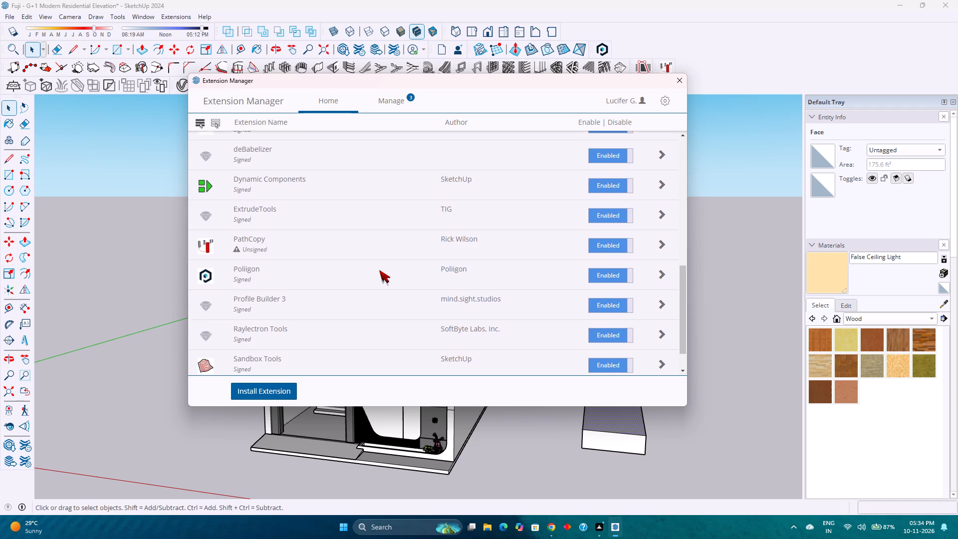
{"action": "scroll", "coordinate": [379, 270], "scroll_direction": "down", "scroll_amount": 2}
{"action": "scroll", "coordinate": [371, 272], "scroll_direction": "up", "scroll_amount": 12}
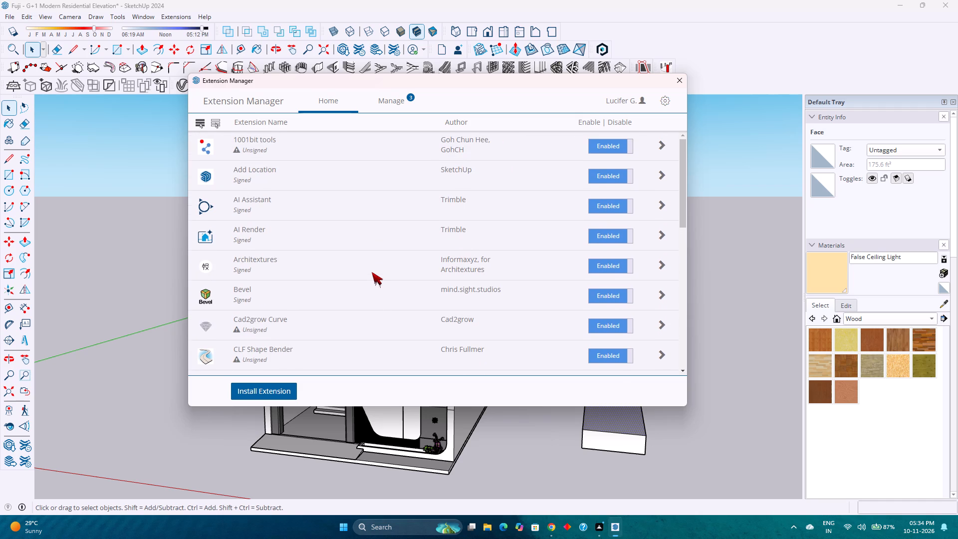
{"action": "scroll", "coordinate": [372, 272], "scroll_direction": "up", "scroll_amount": 6}
{"action": "left_click", "coordinate": [393, 90]}
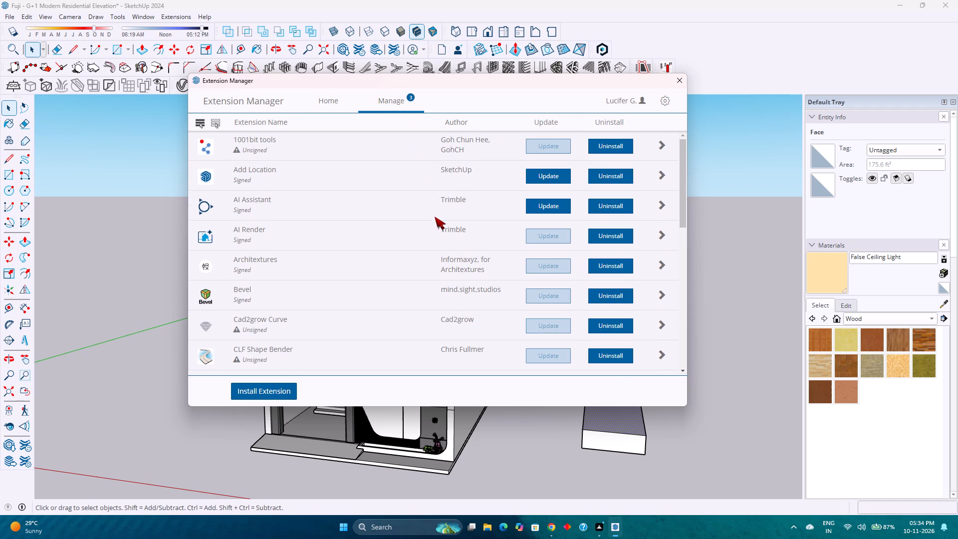
{"action": "scroll", "coordinate": [444, 238], "scroll_direction": "up", "scroll_amount": 6}
{"action": "left_click", "coordinate": [677, 80]}
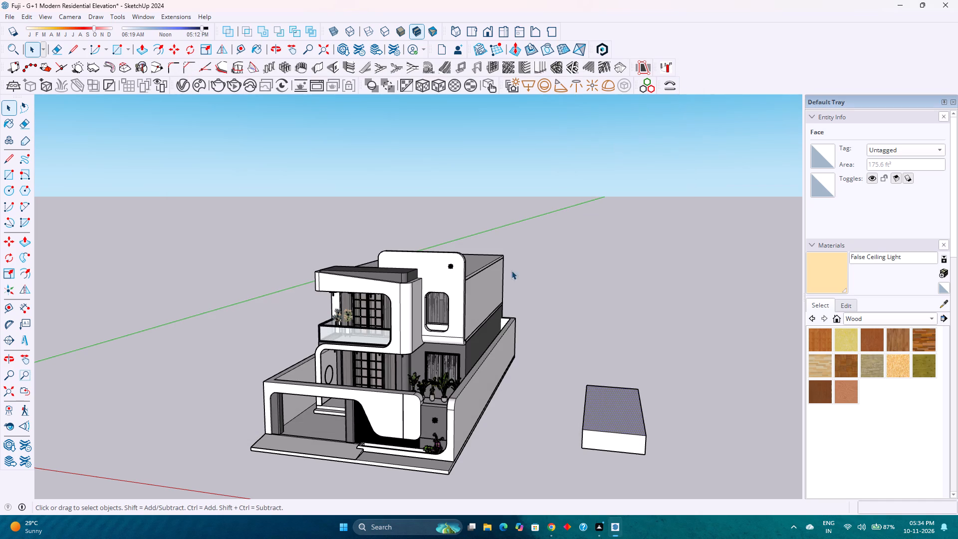
Switch to Google Chrome and search the web for "roundify plugin" in a new tab.
{"action": "left_click", "coordinate": [555, 530]}
{"action": "left_click", "coordinate": [779, 81]}
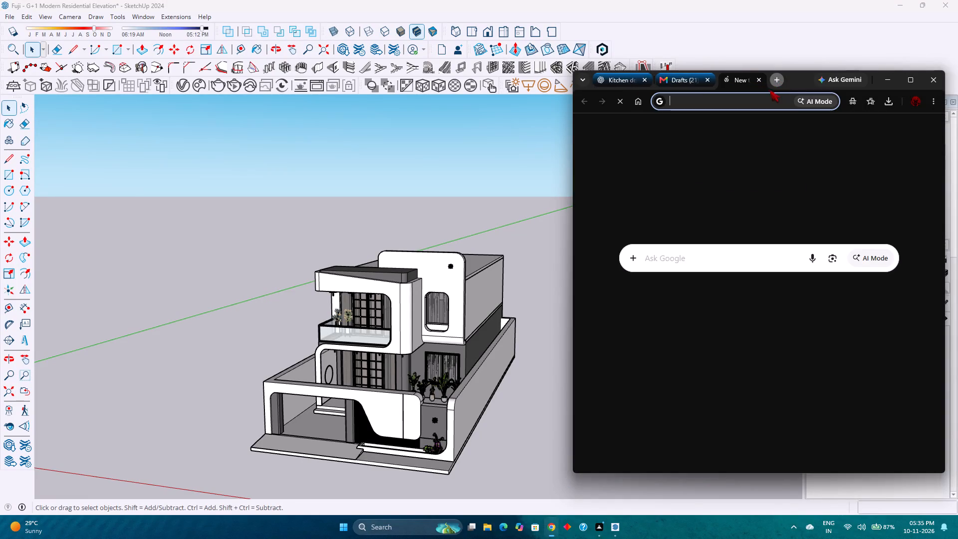
{"action": "left_click", "coordinate": [760, 101]}
{"action": "type", "text": "roundify"}
{"action": "key", "text": "space"}
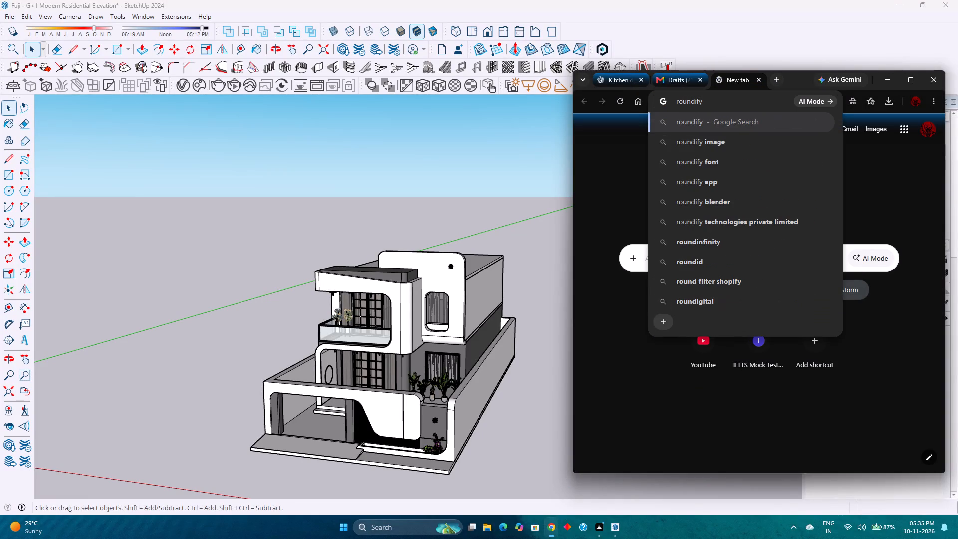
{"action": "key", "text": "p"}
{"action": "key", "text": "Return"}
{"action": "key", "text": "l"}
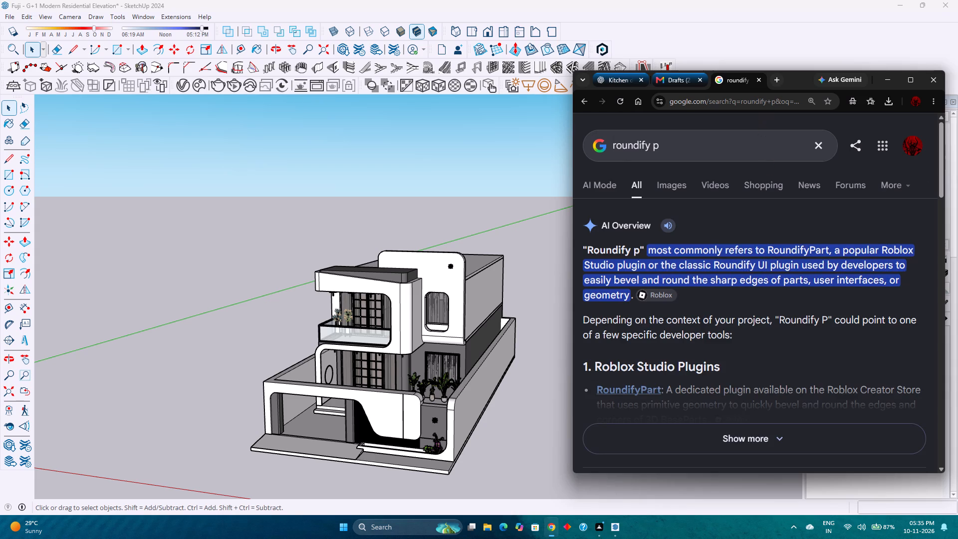
{"action": "left_click", "coordinate": [718, 158]}
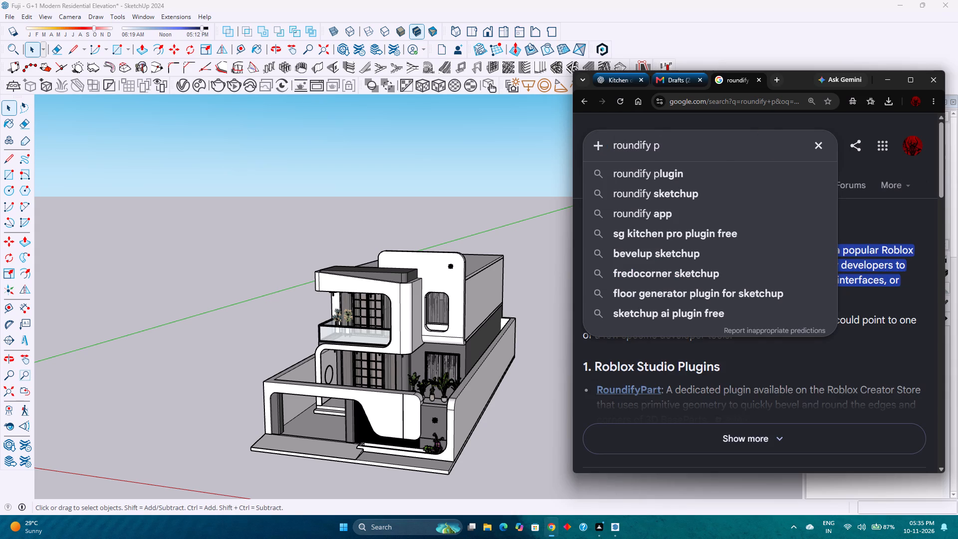
{"action": "key", "text": "Down"}
{"action": "key", "text": "Return"}
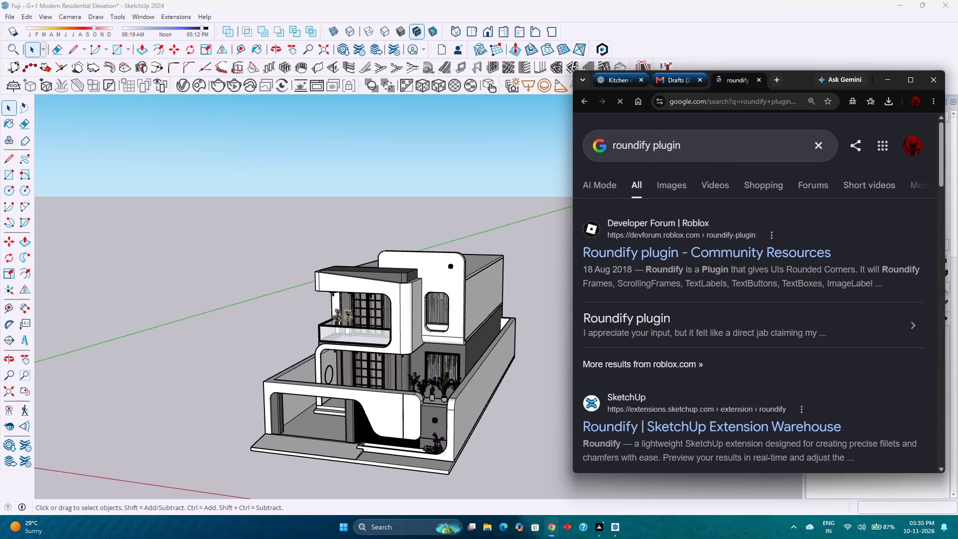
Review the web results for the Roundify plugin and read the expanded AI Overview, including its section on the SketchUp extension.
{"action": "scroll", "coordinate": [622, 411], "scroll_direction": "down", "scroll_amount": 3}
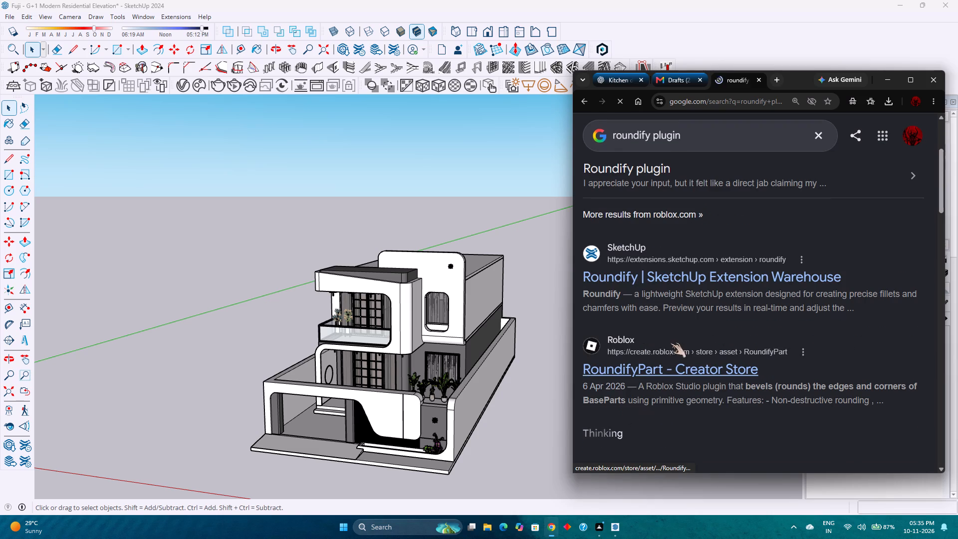
{"action": "scroll", "coordinate": [665, 352], "scroll_direction": "down", "scroll_amount": 2}
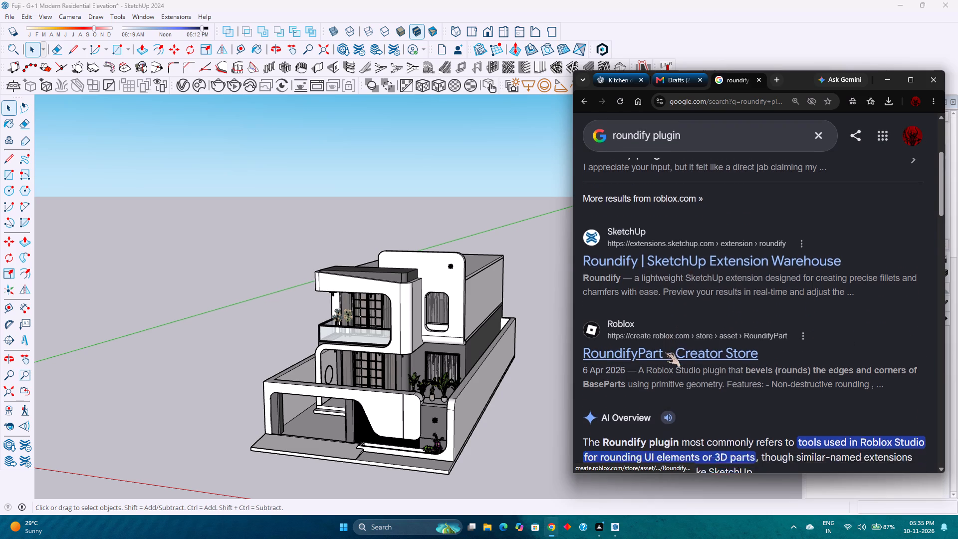
{"action": "scroll", "coordinate": [665, 352], "scroll_direction": "down", "scroll_amount": 2}
{"action": "scroll", "coordinate": [665, 352], "scroll_direction": "up", "scroll_amount": 3}
{"action": "scroll", "coordinate": [665, 352], "scroll_direction": "down", "scroll_amount": 4}
{"action": "left_click", "coordinate": [670, 398]}
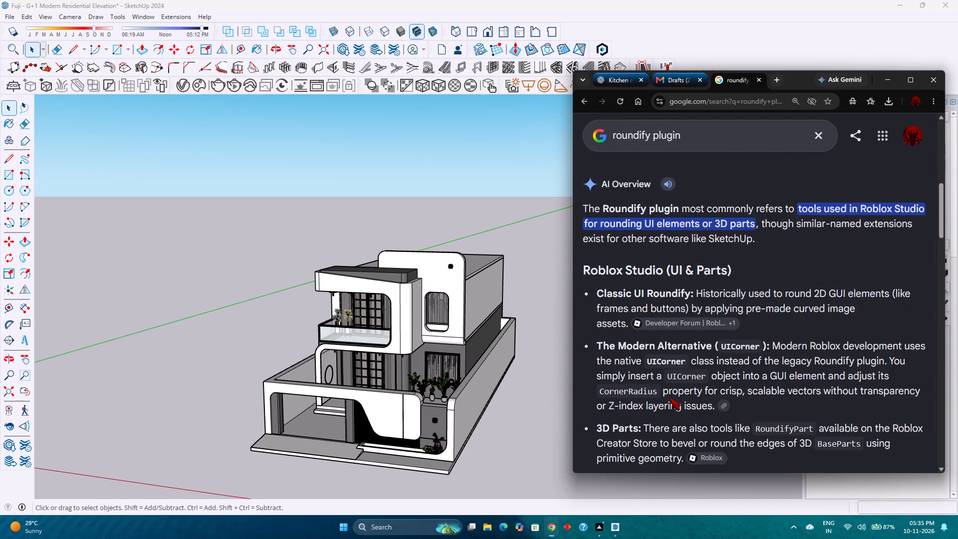
{"action": "scroll", "coordinate": [682, 354], "scroll_direction": "down", "scroll_amount": 3}
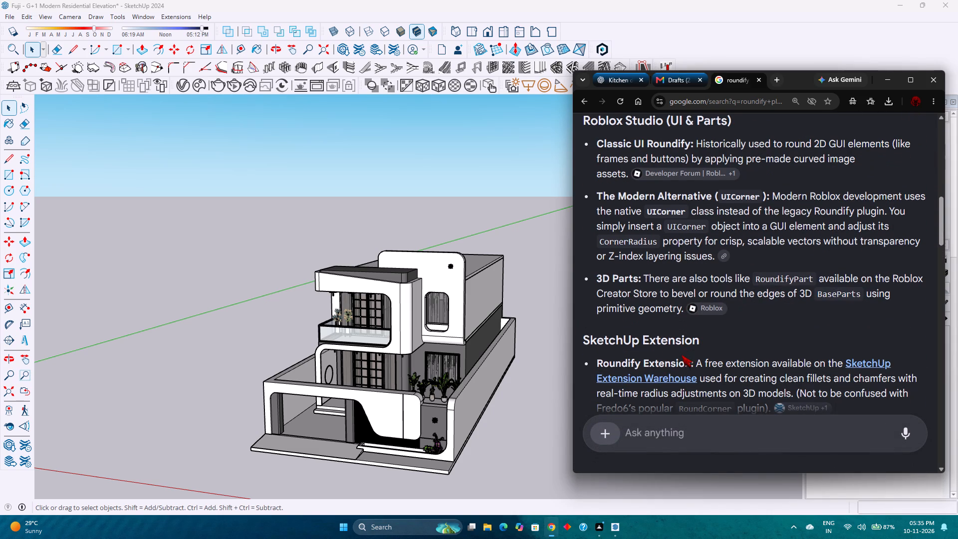
{"action": "scroll", "coordinate": [682, 355], "scroll_direction": "down", "scroll_amount": 9}
{"action": "scroll", "coordinate": [684, 353], "scroll_direction": "up", "scroll_amount": 3}
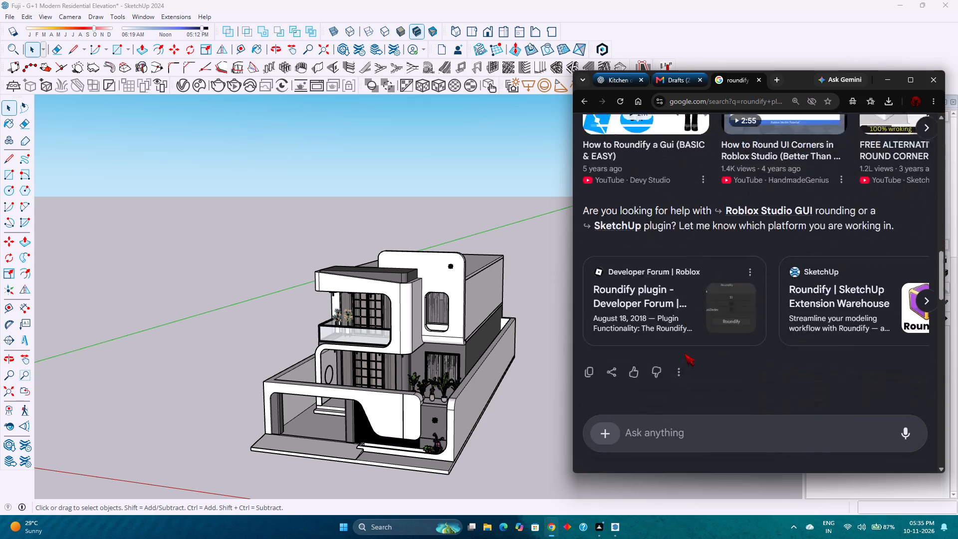
{"action": "scroll", "coordinate": [685, 353], "scroll_direction": "up", "scroll_amount": 12}
{"action": "scroll", "coordinate": [679, 299], "scroll_direction": "up", "scroll_amount": 1}
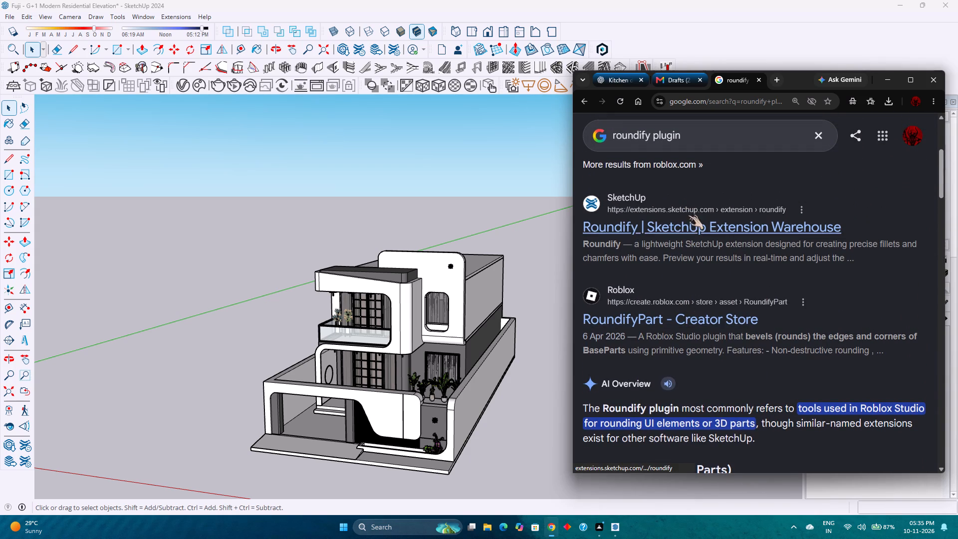
Open the RoundifyPart page in the Roblox Creator Store from the search results, look over it, and request the plugin.
{"action": "left_click", "coordinate": [683, 312]}
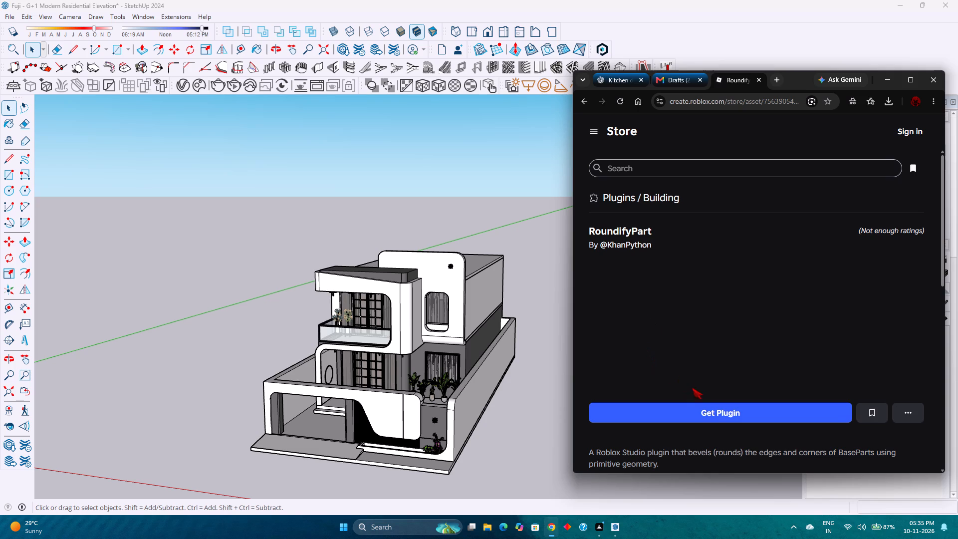
{"action": "scroll", "coordinate": [674, 380], "scroll_direction": "down", "scroll_amount": 1}
{"action": "scroll", "coordinate": [663, 371], "scroll_direction": "up", "scroll_amount": 1}
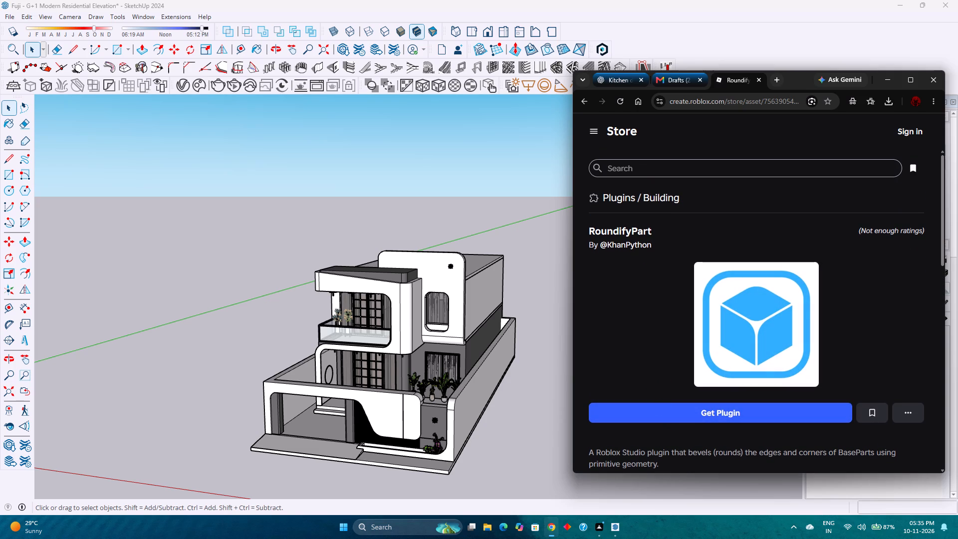
{"action": "left_click", "coordinate": [762, 409]}
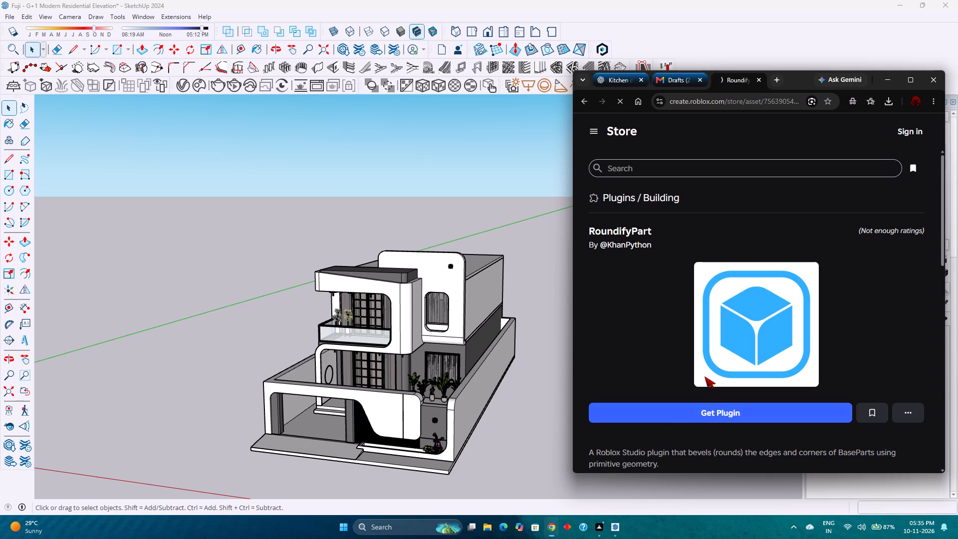
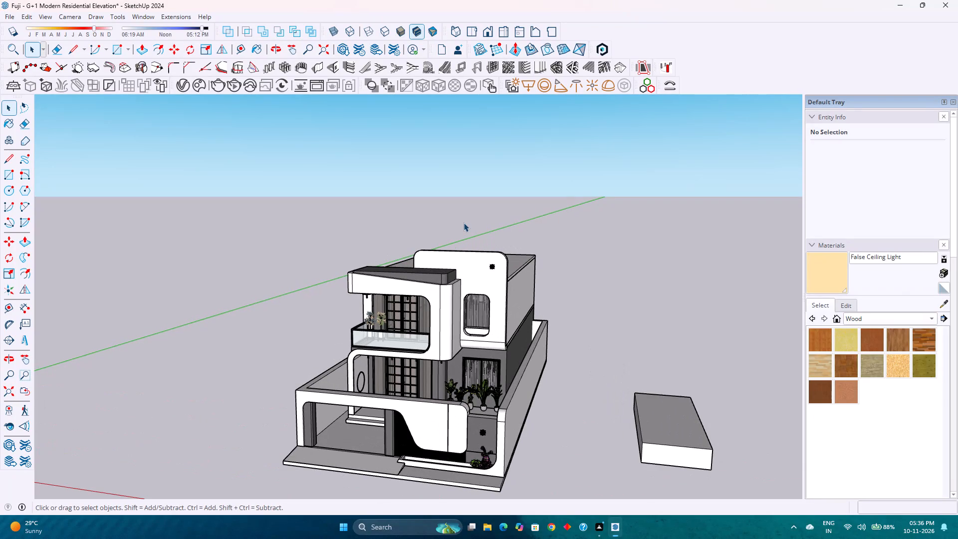
Delete the whole simple box standing beside the house.
{"action": "scroll", "coordinate": [464, 223], "scroll_direction": "down", "scroll_amount": 4}
{"action": "triple_click", "coordinate": [620, 362]}
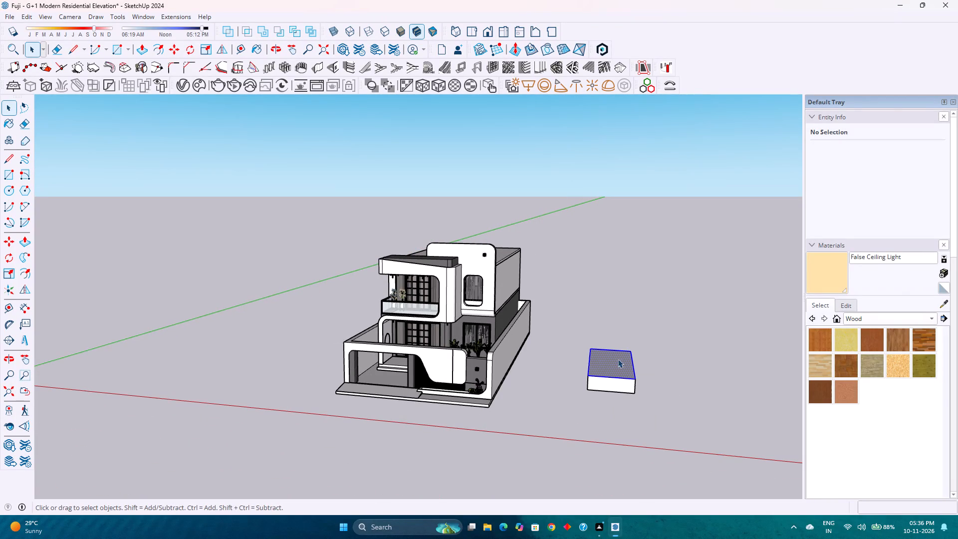
{"action": "triple_click", "coordinate": [619, 360]}
{"action": "left_click", "coordinate": [619, 360]}
{"action": "key", "text": "Delete"}
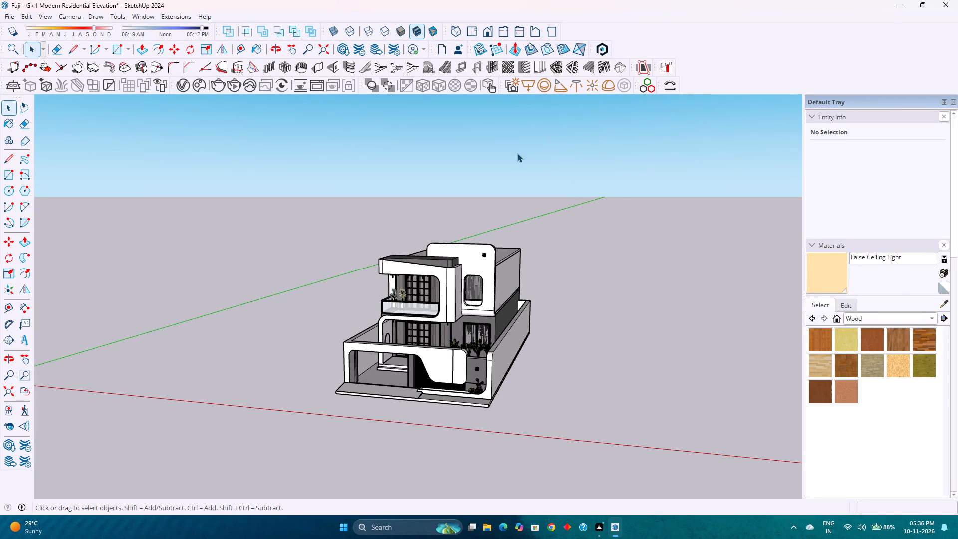
Examine the house's front elevation from a nearly frontal view, including the balcony, rounded frames and boundary wall.
{"action": "scroll", "coordinate": [501, 222], "scroll_direction": "down", "scroll_amount": 3}
{"action": "scroll", "coordinate": [444, 294], "scroll_direction": "up", "scroll_amount": 7}
{"action": "middle_click_drag", "start_coordinate": [394, 312], "coordinate": [463, 296]}
{"action": "scroll", "coordinate": [463, 296], "scroll_direction": "down", "scroll_amount": 2}
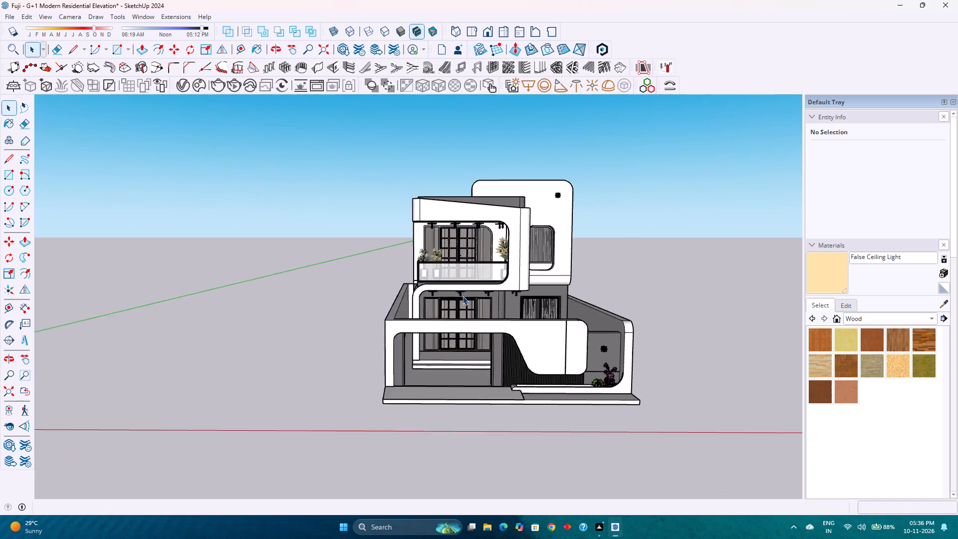
{"action": "scroll", "coordinate": [463, 296], "scroll_direction": "down", "scroll_amount": 2}
{"action": "scroll", "coordinate": [463, 296], "scroll_direction": "up", "scroll_amount": 7}
{"action": "scroll", "coordinate": [468, 282], "scroll_direction": "down", "scroll_amount": 3}
{"action": "scroll", "coordinate": [468, 280], "scroll_direction": "up", "scroll_amount": 2}
{"action": "middle_click_drag", "start_coordinate": [468, 280], "coordinate": [463, 266]}
{"action": "middle_click", "coordinate": [463, 266]}
{"action": "scroll", "coordinate": [463, 266], "scroll_direction": "down", "scroll_amount": 3}
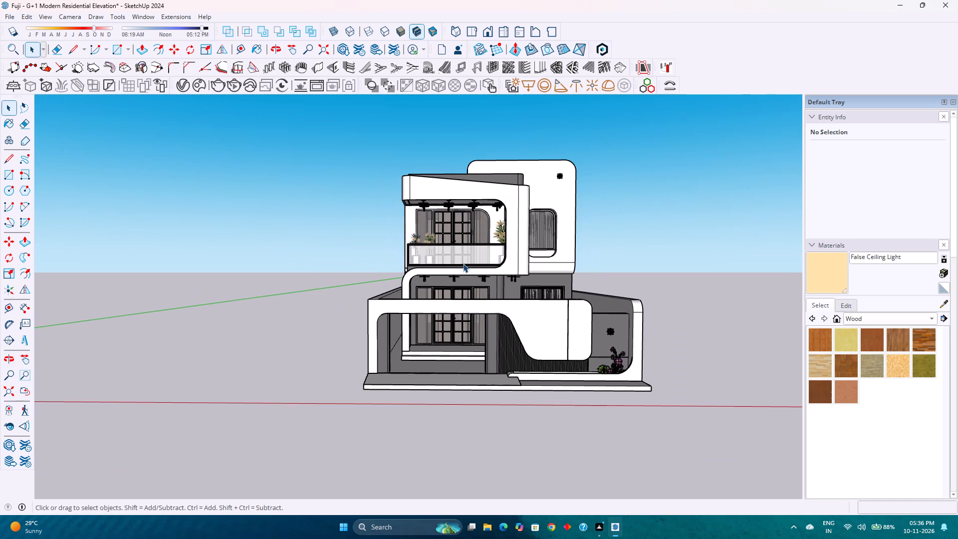
{"action": "scroll", "coordinate": [481, 142], "scroll_direction": "up", "scroll_amount": 2}
{"action": "scroll", "coordinate": [343, 267], "scroll_direction": "up", "scroll_amount": 4}
{"action": "scroll", "coordinate": [342, 265], "scroll_direction": "down", "scroll_amount": 4}
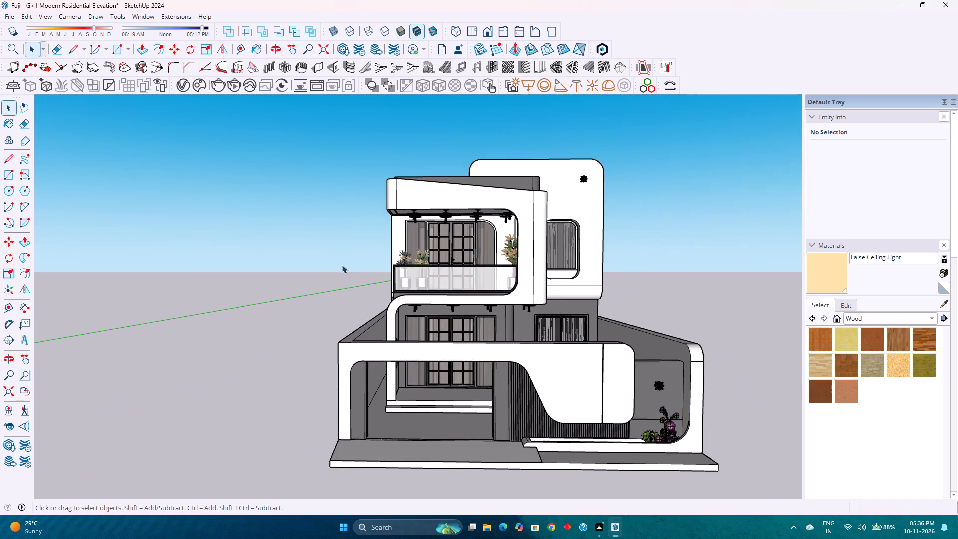
{"action": "scroll", "coordinate": [342, 263], "scroll_direction": "down", "scroll_amount": 3}
{"action": "scroll", "coordinate": [614, 277], "scroll_direction": "up", "scroll_amount": 7}
{"action": "scroll", "coordinate": [615, 277], "scroll_direction": "down", "scroll_amount": 8}
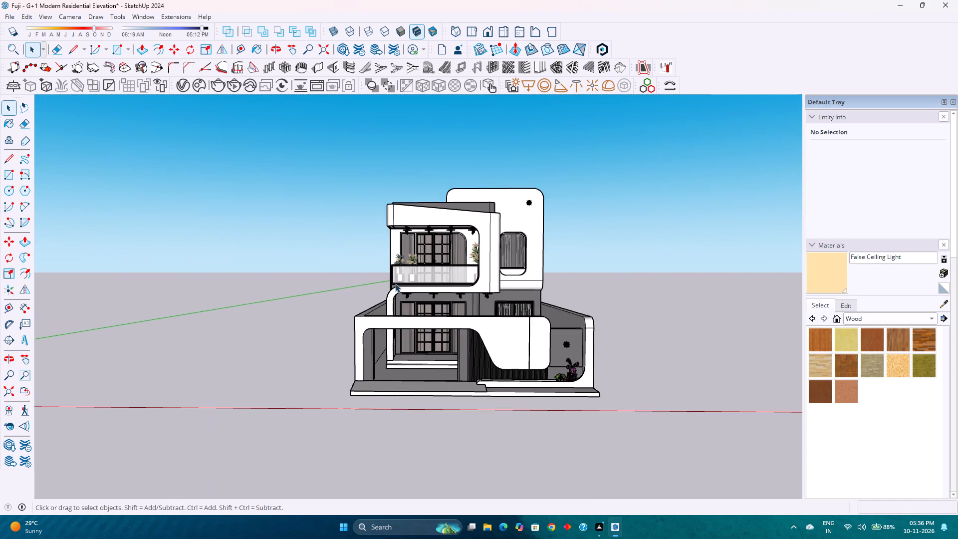
{"action": "scroll", "coordinate": [285, 283], "scroll_direction": "up", "scroll_amount": 9}
{"action": "scroll", "coordinate": [284, 282], "scroll_direction": "down", "scroll_amount": 9}
{"action": "scroll", "coordinate": [702, 284], "scroll_direction": "up", "scroll_amount": 8}
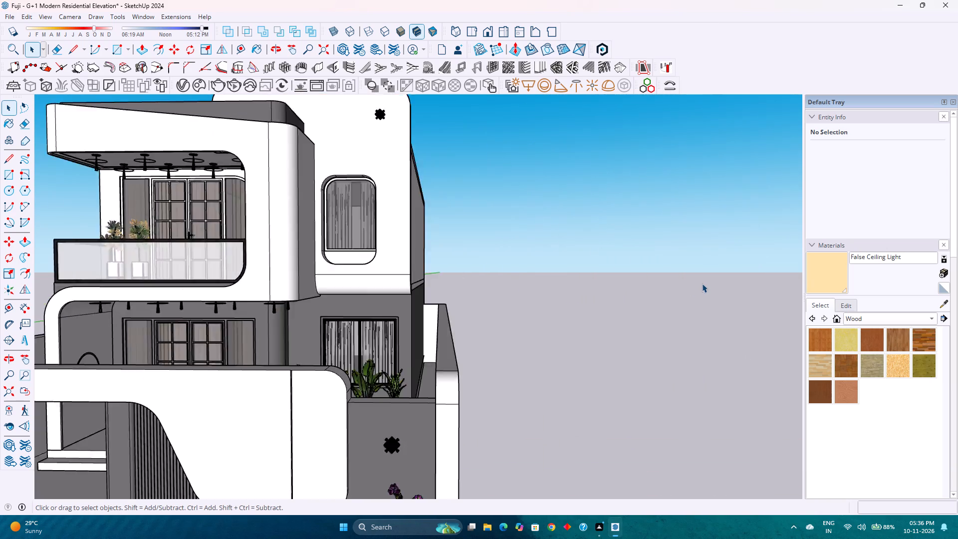
{"action": "scroll", "coordinate": [702, 283], "scroll_direction": "down", "scroll_amount": 9}
{"action": "scroll", "coordinate": [521, 279], "scroll_direction": "up", "scroll_amount": 7}
{"action": "scroll", "coordinate": [469, 289], "scroll_direction": "down", "scroll_amount": 4}
{"action": "scroll", "coordinate": [469, 289], "scroll_direction": "up", "scroll_amount": 4}
{"action": "scroll", "coordinate": [469, 289], "scroll_direction": "down", "scroll_amount": 3}
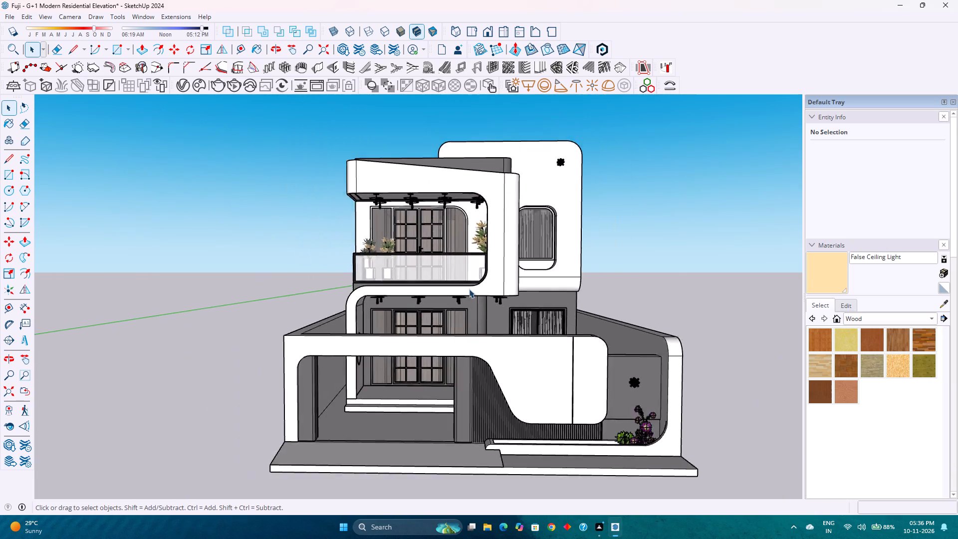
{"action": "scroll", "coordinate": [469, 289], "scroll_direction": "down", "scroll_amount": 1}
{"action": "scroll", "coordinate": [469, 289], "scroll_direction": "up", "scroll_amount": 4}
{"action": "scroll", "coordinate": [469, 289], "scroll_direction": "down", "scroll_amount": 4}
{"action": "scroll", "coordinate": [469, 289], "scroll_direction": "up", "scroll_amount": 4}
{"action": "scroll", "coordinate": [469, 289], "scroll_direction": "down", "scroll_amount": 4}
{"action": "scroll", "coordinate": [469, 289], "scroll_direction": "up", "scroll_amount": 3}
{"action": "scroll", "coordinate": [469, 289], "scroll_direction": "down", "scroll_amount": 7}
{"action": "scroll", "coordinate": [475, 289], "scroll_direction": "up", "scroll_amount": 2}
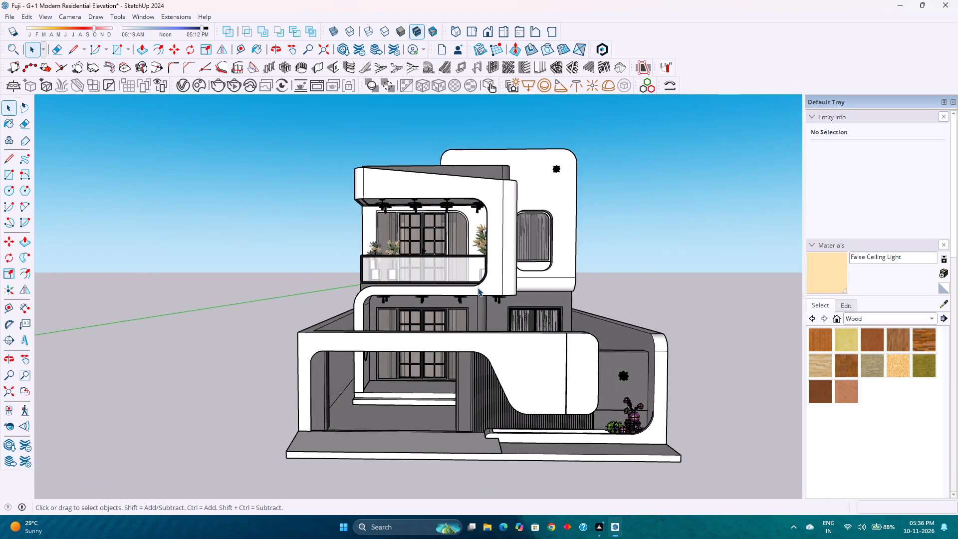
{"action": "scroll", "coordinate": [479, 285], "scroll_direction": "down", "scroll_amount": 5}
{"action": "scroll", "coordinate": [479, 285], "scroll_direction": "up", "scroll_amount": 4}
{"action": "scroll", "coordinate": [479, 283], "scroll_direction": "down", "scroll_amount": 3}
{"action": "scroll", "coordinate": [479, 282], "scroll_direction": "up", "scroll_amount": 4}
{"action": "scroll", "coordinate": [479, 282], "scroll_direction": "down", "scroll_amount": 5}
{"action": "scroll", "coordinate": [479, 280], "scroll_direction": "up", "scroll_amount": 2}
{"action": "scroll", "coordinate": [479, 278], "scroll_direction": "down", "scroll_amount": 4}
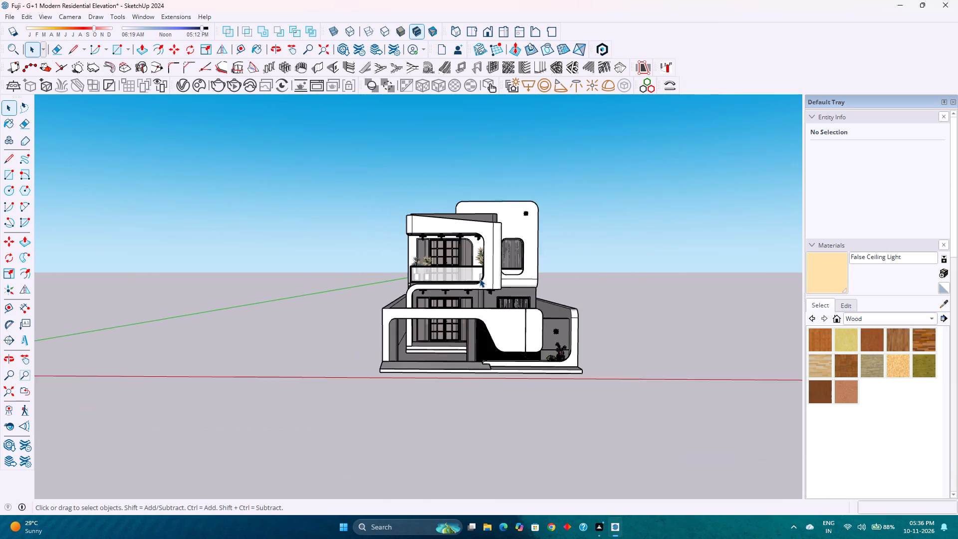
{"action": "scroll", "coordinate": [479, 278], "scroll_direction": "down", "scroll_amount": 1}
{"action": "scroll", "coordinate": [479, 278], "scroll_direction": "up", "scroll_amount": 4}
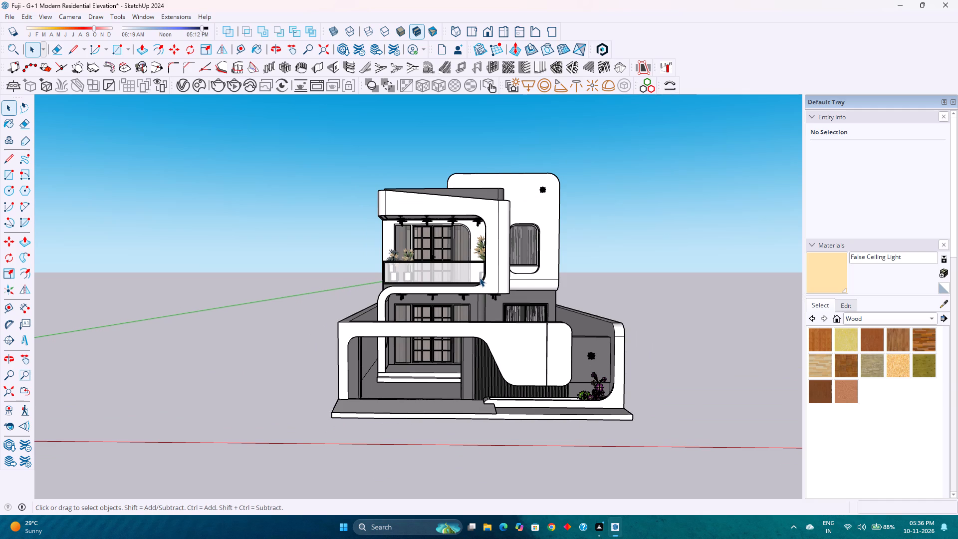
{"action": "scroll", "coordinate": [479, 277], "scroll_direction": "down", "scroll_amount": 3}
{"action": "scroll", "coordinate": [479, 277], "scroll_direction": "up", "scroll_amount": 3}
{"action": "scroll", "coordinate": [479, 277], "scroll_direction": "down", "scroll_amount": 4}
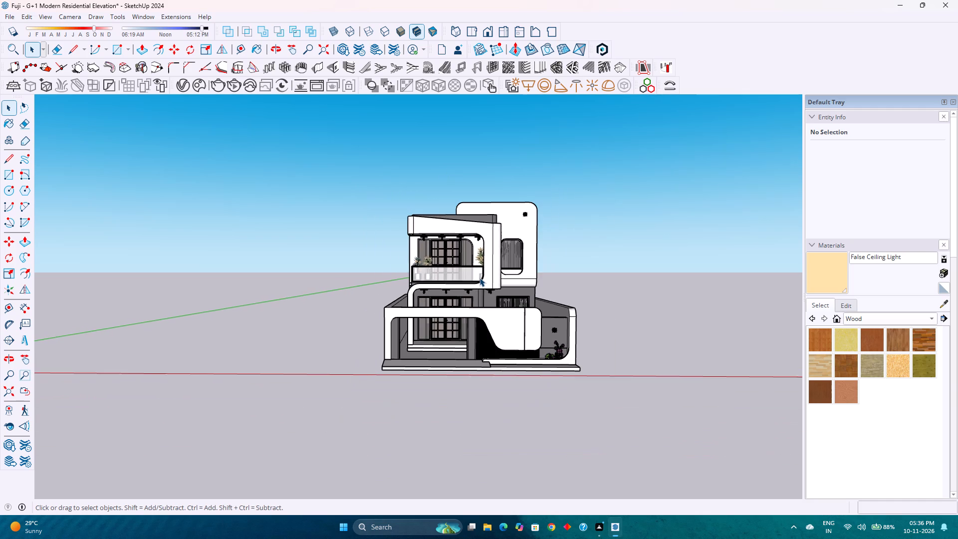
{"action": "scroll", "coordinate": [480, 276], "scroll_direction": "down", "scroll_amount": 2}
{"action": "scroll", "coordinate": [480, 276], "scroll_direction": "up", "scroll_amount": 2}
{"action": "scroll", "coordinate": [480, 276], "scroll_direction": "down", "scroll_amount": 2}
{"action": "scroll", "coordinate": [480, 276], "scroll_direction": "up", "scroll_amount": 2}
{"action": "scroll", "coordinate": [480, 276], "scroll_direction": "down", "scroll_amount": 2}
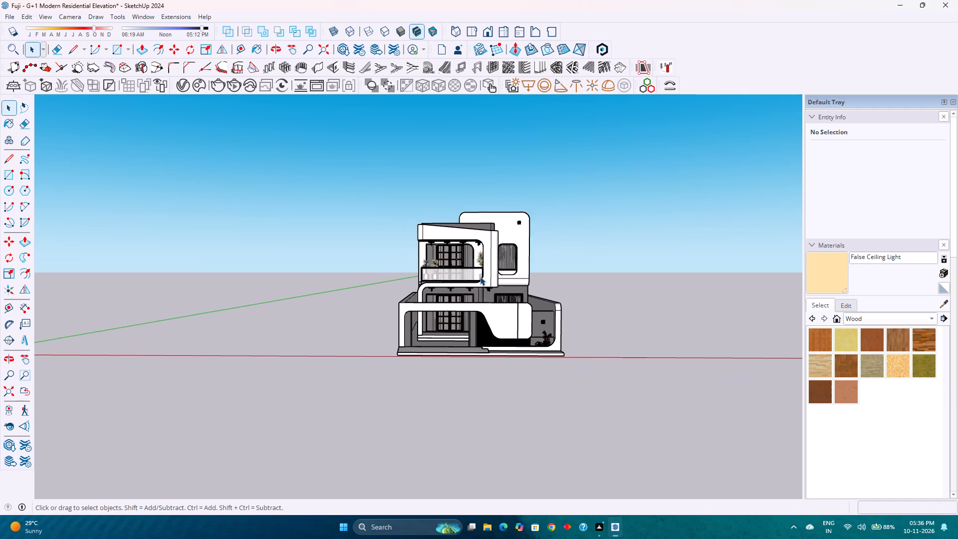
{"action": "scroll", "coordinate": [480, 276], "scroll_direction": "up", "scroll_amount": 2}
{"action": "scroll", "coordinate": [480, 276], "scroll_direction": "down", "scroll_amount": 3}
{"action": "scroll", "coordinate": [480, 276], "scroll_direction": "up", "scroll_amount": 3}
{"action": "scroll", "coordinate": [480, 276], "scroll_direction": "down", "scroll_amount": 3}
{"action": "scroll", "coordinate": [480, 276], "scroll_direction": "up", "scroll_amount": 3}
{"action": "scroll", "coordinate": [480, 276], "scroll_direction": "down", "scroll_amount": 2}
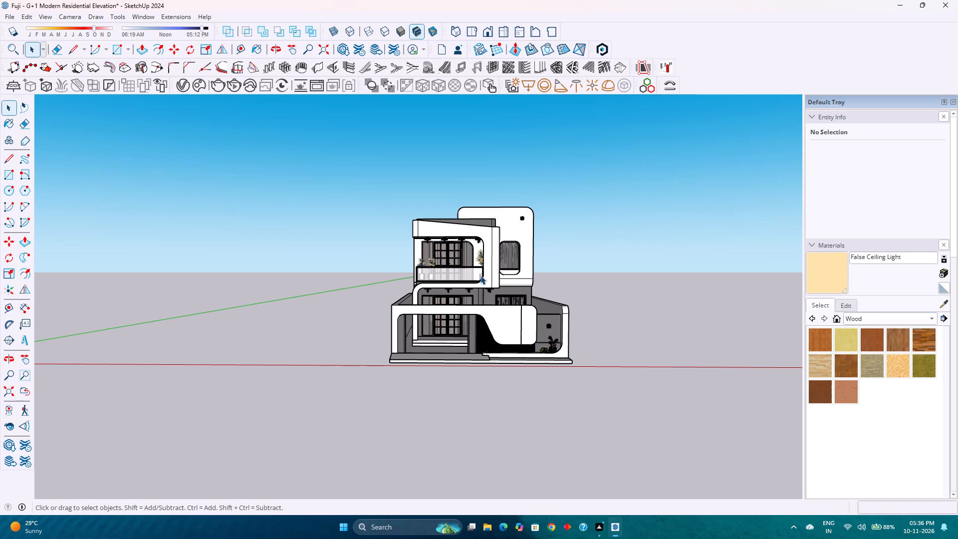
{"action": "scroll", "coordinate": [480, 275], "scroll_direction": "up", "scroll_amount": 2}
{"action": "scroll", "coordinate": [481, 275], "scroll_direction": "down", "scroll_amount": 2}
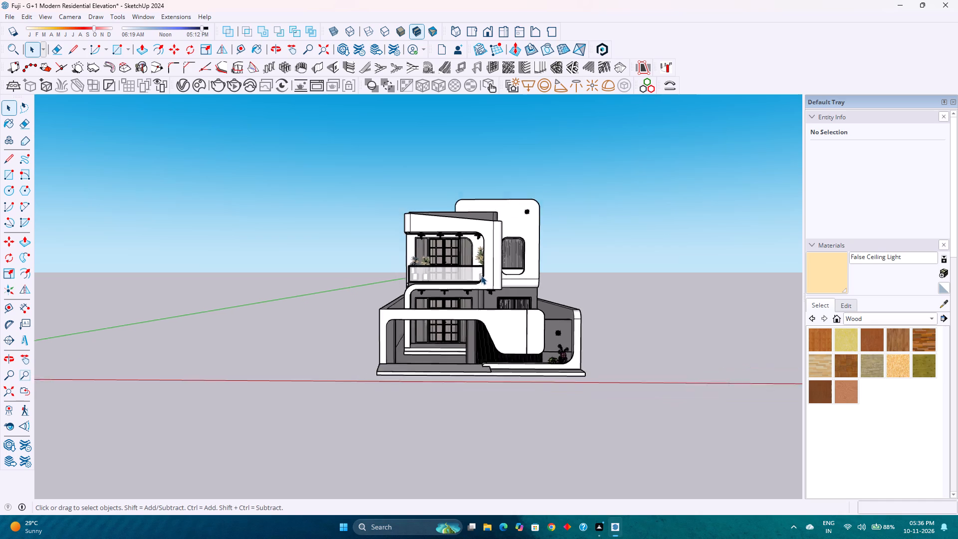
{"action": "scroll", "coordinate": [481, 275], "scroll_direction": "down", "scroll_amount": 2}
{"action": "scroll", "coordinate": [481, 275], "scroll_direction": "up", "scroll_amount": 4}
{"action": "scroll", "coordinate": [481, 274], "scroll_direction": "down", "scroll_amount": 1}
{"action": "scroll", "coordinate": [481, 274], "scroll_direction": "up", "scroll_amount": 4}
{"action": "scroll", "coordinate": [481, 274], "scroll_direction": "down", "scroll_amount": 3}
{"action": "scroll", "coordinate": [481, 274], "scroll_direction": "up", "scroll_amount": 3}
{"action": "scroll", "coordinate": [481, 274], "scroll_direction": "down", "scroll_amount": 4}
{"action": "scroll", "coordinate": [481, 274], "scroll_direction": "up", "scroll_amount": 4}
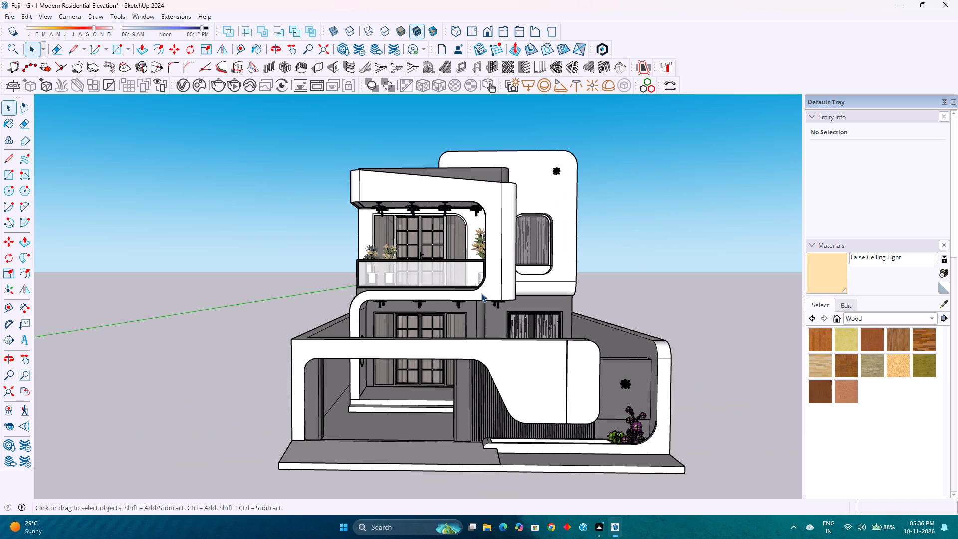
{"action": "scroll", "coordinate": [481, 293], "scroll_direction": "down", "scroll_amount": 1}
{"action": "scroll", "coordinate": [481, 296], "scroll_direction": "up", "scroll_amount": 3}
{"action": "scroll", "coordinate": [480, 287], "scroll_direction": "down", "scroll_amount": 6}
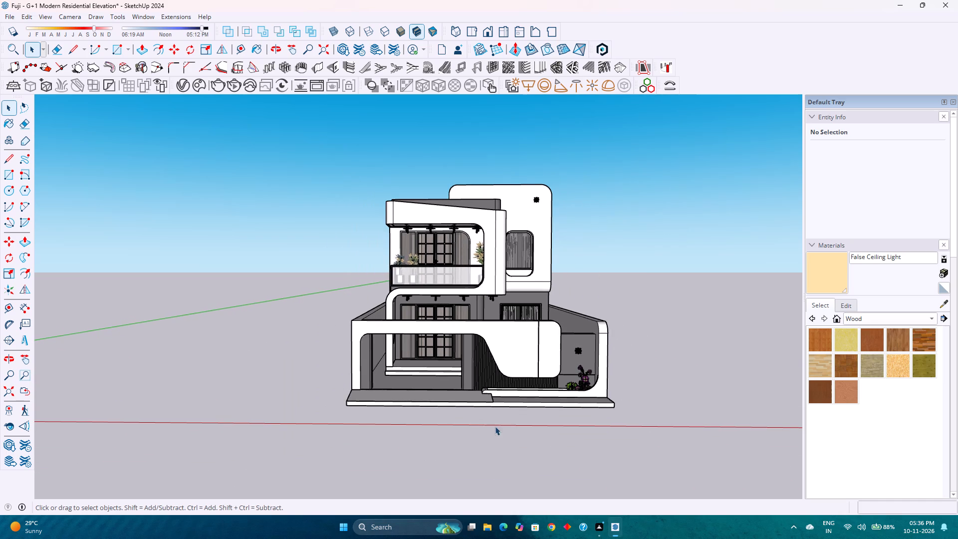
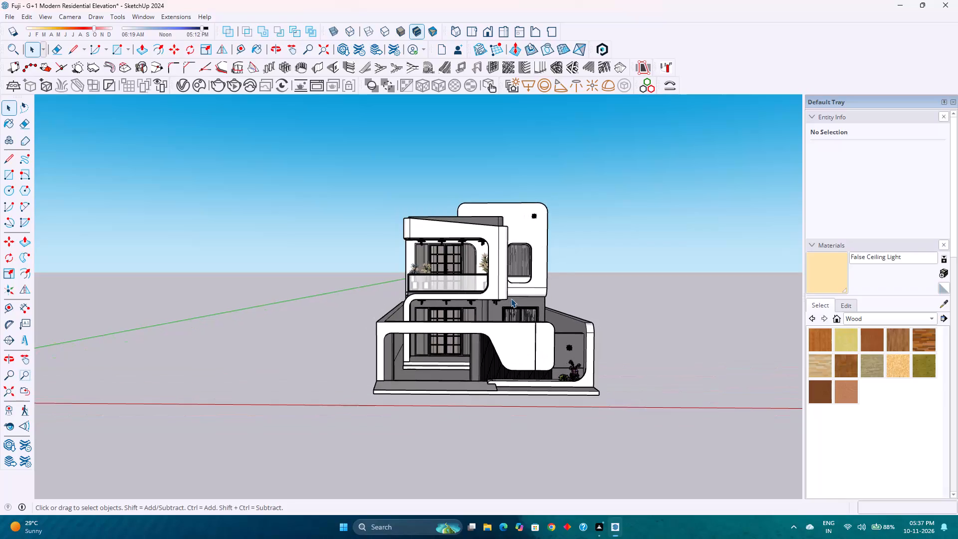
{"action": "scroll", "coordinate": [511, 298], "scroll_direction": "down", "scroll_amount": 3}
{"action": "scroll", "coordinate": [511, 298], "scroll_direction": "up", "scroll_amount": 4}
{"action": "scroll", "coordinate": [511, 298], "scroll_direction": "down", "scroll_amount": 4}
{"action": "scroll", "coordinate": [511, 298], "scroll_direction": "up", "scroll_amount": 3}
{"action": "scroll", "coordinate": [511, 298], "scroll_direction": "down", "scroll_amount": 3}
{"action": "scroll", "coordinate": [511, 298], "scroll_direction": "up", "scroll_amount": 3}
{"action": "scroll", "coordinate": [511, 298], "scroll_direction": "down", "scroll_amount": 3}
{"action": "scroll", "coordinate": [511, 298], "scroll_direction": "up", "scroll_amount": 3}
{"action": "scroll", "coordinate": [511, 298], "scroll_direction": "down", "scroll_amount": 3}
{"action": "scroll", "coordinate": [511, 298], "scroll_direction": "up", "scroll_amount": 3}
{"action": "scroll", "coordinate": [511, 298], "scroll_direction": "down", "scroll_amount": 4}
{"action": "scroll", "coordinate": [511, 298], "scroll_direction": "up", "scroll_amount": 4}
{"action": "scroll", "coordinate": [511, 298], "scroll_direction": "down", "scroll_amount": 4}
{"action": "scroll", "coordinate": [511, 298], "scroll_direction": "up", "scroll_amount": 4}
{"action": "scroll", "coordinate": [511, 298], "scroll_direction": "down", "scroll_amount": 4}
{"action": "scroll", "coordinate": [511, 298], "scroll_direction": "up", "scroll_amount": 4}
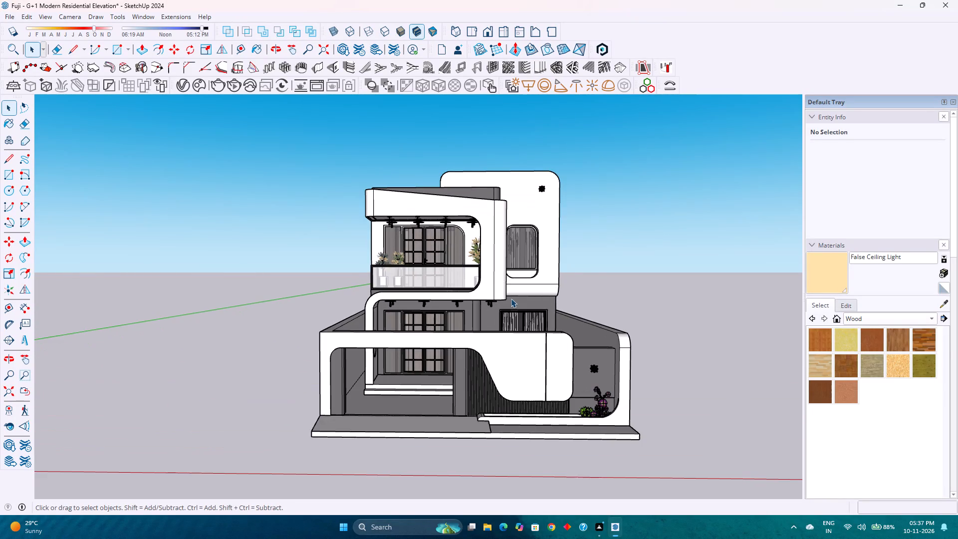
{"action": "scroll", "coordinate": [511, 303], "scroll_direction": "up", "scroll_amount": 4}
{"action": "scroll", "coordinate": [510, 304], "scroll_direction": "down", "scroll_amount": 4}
Examine the house from low and raised front-corner angles, covering the side walls, balcony, curved boundary wall and entrance plinth.
{"action": "middle_click_drag", "start_coordinate": [460, 298], "coordinate": [395, 265]}
{"action": "scroll", "coordinate": [398, 264], "scroll_direction": "down", "scroll_amount": 4}
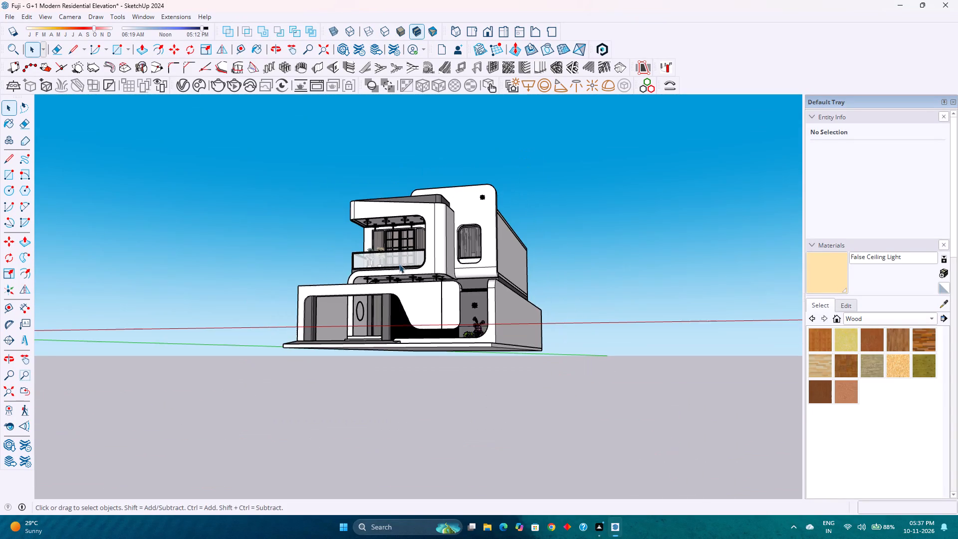
{"action": "scroll", "coordinate": [405, 298], "scroll_direction": "up", "scroll_amount": 6}
{"action": "middle_click_drag", "start_coordinate": [411, 311], "coordinate": [415, 316]}
{"action": "middle_click", "coordinate": [415, 316]}
{"action": "scroll", "coordinate": [415, 316], "scroll_direction": "down", "scroll_amount": 3}
{"action": "scroll", "coordinate": [415, 315], "scroll_direction": "up", "scroll_amount": 2}
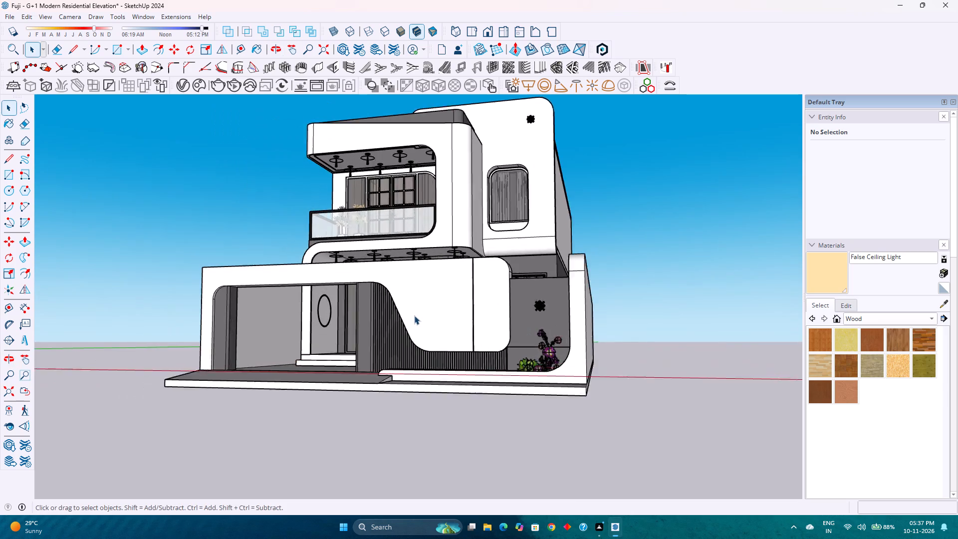
{"action": "scroll", "coordinate": [414, 315], "scroll_direction": "up", "scroll_amount": 2}
{"action": "scroll", "coordinate": [414, 313], "scroll_direction": "down", "scroll_amount": 4}
{"action": "scroll", "coordinate": [414, 313], "scroll_direction": "up", "scroll_amount": 4}
{"action": "scroll", "coordinate": [414, 312], "scroll_direction": "down", "scroll_amount": 4}
{"action": "scroll", "coordinate": [414, 312], "scroll_direction": "up", "scroll_amount": 4}
{"action": "scroll", "coordinate": [414, 312], "scroll_direction": "down", "scroll_amount": 4}
{"action": "scroll", "coordinate": [414, 312], "scroll_direction": "up", "scroll_amount": 3}
{"action": "middle_click_drag", "start_coordinate": [424, 316], "coordinate": [552, 371]}
{"action": "scroll", "coordinate": [552, 371], "scroll_direction": "down", "scroll_amount": 4}
{"action": "scroll", "coordinate": [551, 360], "scroll_direction": "up", "scroll_amount": 1}
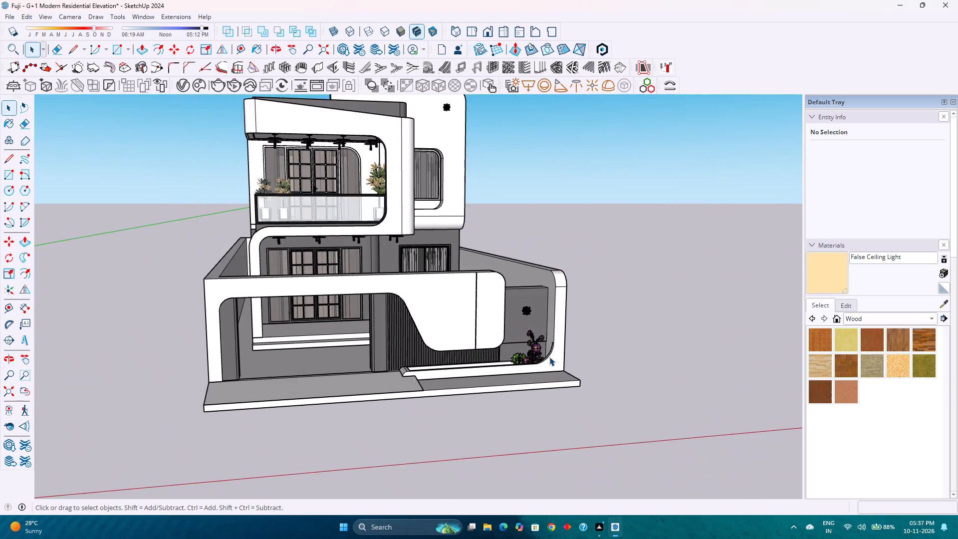
{"action": "scroll", "coordinate": [549, 355], "scroll_direction": "down", "scroll_amount": 8}
{"action": "middle_click_drag", "start_coordinate": [421, 342], "coordinate": [236, 322]}
{"action": "middle_click_drag", "start_coordinate": [234, 305], "coordinate": [251, 274]}
{"action": "scroll", "coordinate": [234, 305], "scroll_direction": "up", "scroll_amount": 1}
{"action": "middle_click_drag", "start_coordinate": [258, 276], "coordinate": [263, 278]}
{"action": "middle_click_drag", "start_coordinate": [317, 287], "coordinate": [428, 298]}
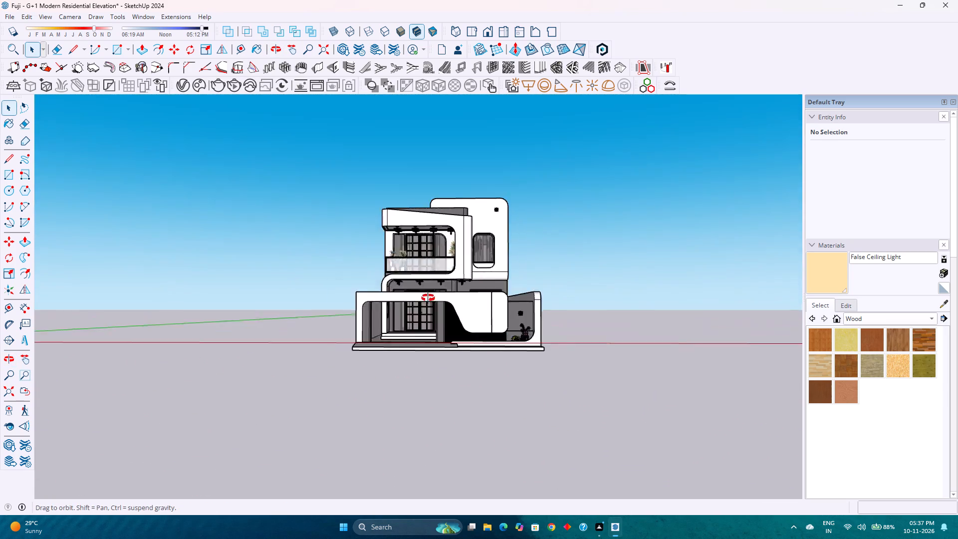
{"action": "middle_click_drag", "start_coordinate": [428, 298], "coordinate": [572, 308]}
{"action": "scroll", "coordinate": [572, 307], "scroll_direction": "down", "scroll_amount": 4}
{"action": "scroll", "coordinate": [319, 306], "scroll_direction": "up", "scroll_amount": 4}
{"action": "middle_click_drag", "start_coordinate": [513, 310], "coordinate": [257, 310]}
{"action": "middle_click", "coordinate": [257, 310]}
{"action": "scroll", "coordinate": [257, 310], "scroll_direction": "down", "scroll_amount": 4}
{"action": "scroll", "coordinate": [257, 310], "scroll_direction": "up", "scroll_amount": 3}
{"action": "middle_click_drag", "start_coordinate": [257, 310], "coordinate": [457, 320]}
{"action": "scroll", "coordinate": [477, 317], "scroll_direction": "down", "scroll_amount": 2}
{"action": "scroll", "coordinate": [477, 315], "scroll_direction": "up", "scroll_amount": 4}
{"action": "scroll", "coordinate": [477, 314], "scroll_direction": "down", "scroll_amount": 5}
{"action": "middle_click_drag", "start_coordinate": [490, 326], "coordinate": [391, 322]}
{"action": "scroll", "coordinate": [391, 322], "scroll_direction": "down", "scroll_amount": 1}
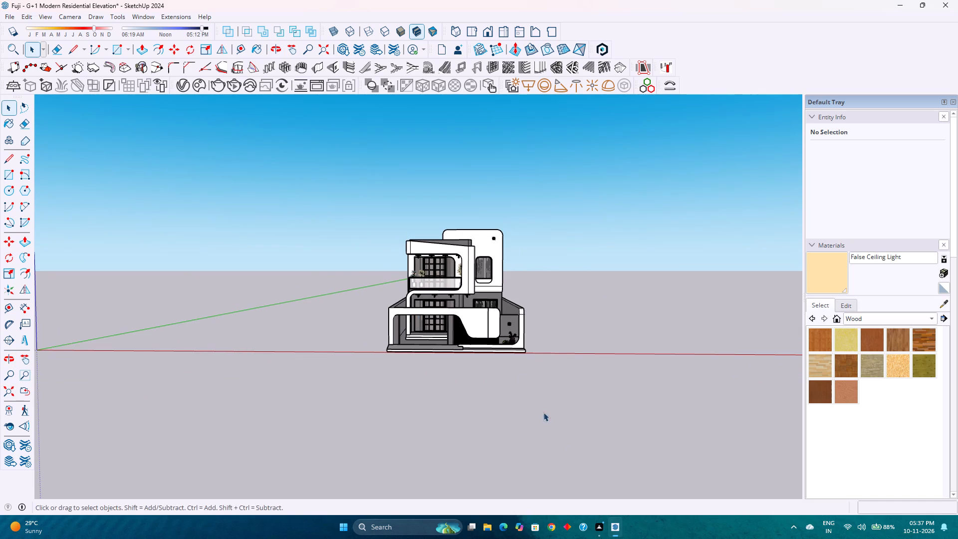
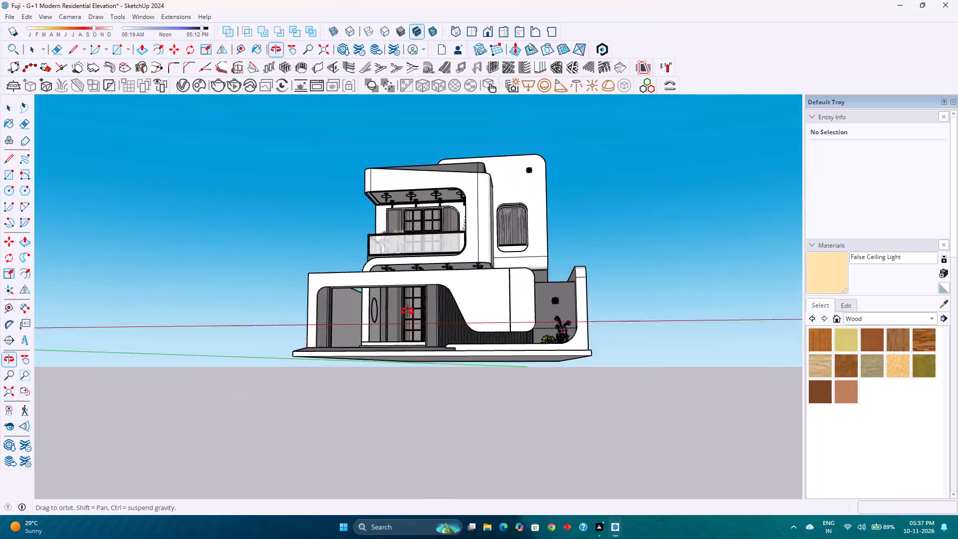
Examine the house from below, from the front and from the side corner, covering the plinth underside, boundary wall and upper-floor side walls.
{"action": "scroll", "coordinate": [428, 279], "scroll_direction": "up", "scroll_amount": 4}
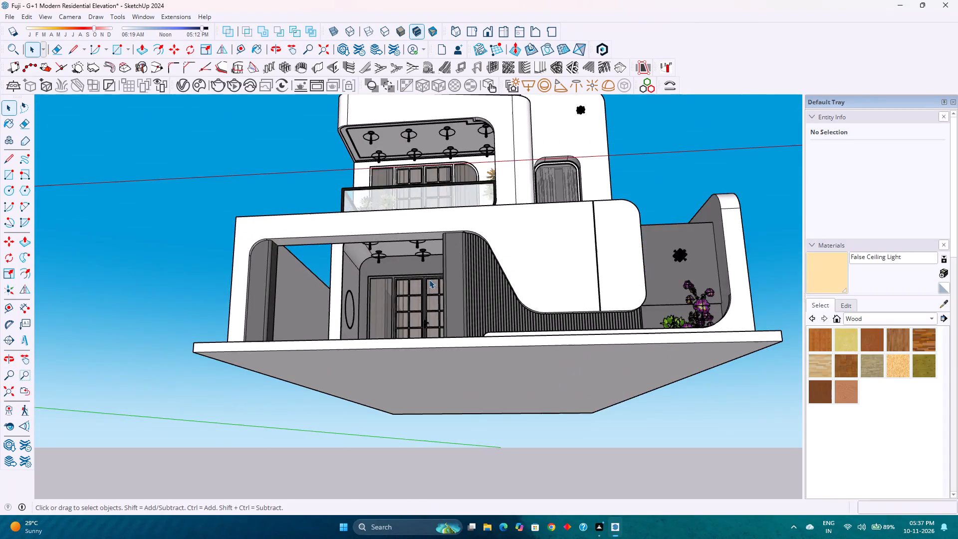
{"action": "middle_click_drag", "start_coordinate": [429, 279], "coordinate": [429, 329]}
{"action": "scroll", "coordinate": [429, 329], "scroll_direction": "down", "scroll_amount": 4}
{"action": "scroll", "coordinate": [429, 329], "scroll_direction": "up", "scroll_amount": 5}
{"action": "scroll", "coordinate": [429, 329], "scroll_direction": "down", "scroll_amount": 5}
{"action": "scroll", "coordinate": [429, 329], "scroll_direction": "up", "scroll_amount": 4}
{"action": "scroll", "coordinate": [429, 329], "scroll_direction": "down", "scroll_amount": 10}
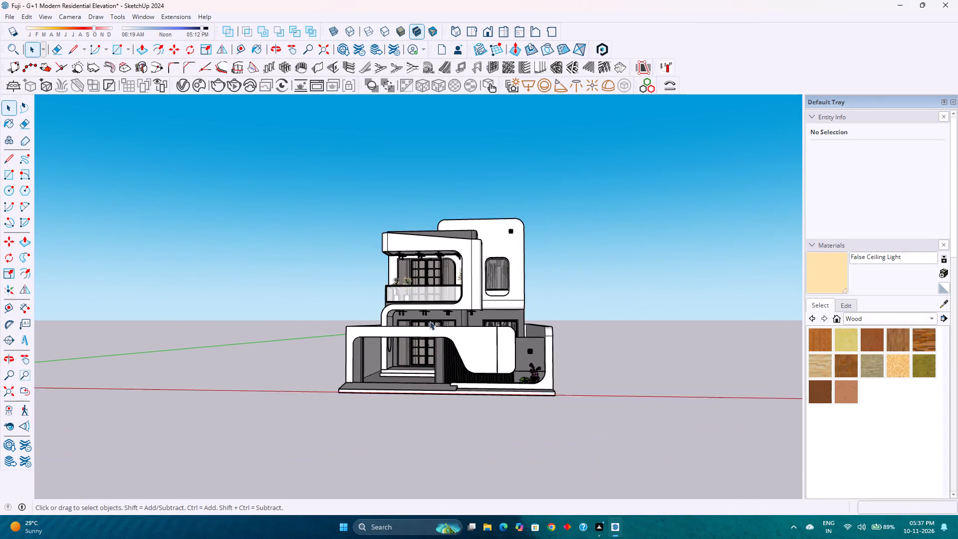
{"action": "scroll", "coordinate": [463, 356], "scroll_direction": "up", "scroll_amount": 5}
{"action": "middle_click_drag", "start_coordinate": [463, 356], "coordinate": [373, 305]}
{"action": "middle_click", "coordinate": [375, 305]}
{"action": "scroll", "coordinate": [383, 308], "scroll_direction": "down", "scroll_amount": 2}
{"action": "scroll", "coordinate": [383, 308], "scroll_direction": "up", "scroll_amount": 2}
{"action": "middle_click_drag", "start_coordinate": [384, 309], "coordinate": [532, 368]}
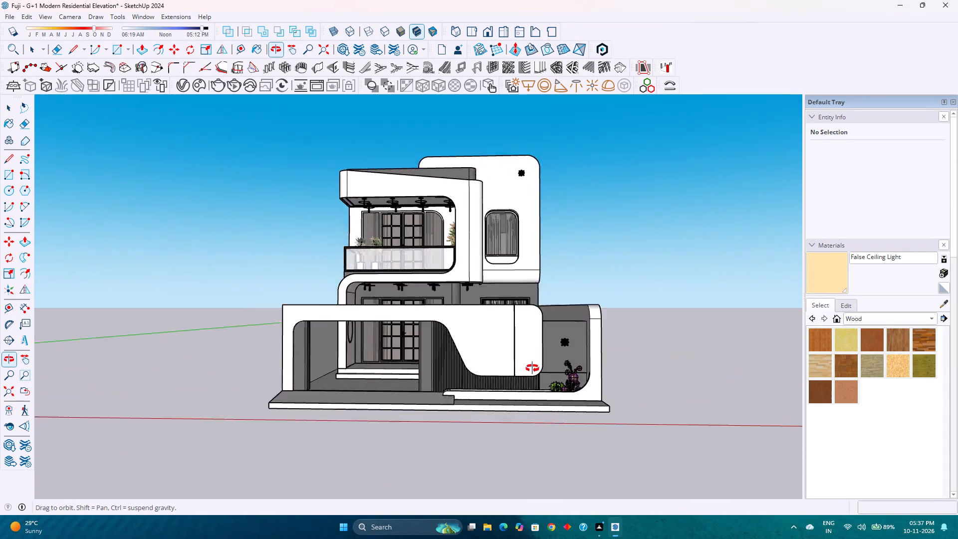
{"action": "middle_click_drag", "start_coordinate": [532, 368], "coordinate": [636, 370]}
{"action": "scroll", "coordinate": [632, 368], "scroll_direction": "down", "scroll_amount": 5}
{"action": "scroll", "coordinate": [601, 345], "scroll_direction": "up", "scroll_amount": 7}
{"action": "middle_click_drag", "start_coordinate": [600, 344], "coordinate": [448, 377]}
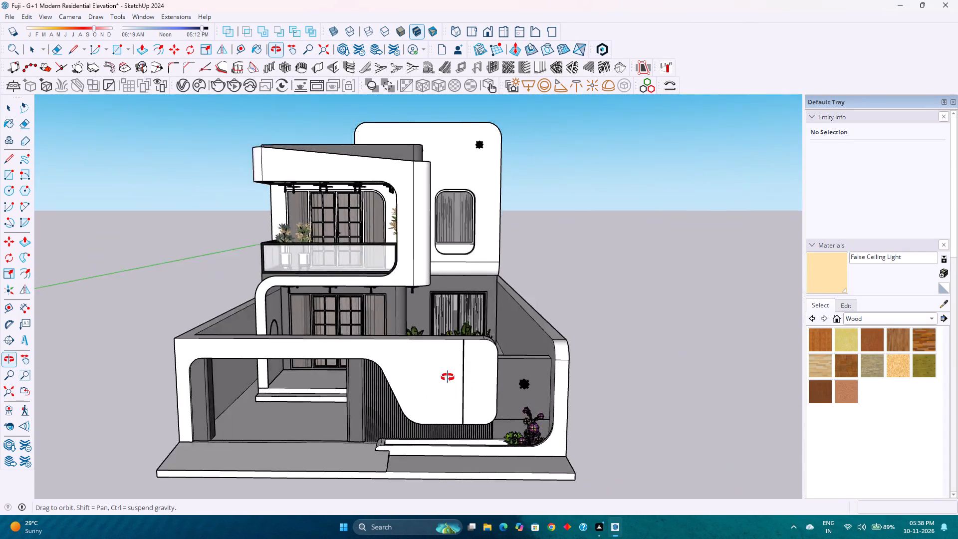
{"action": "middle_click_drag", "start_coordinate": [448, 377], "coordinate": [324, 331]}
{"action": "scroll", "coordinate": [324, 331], "scroll_direction": "down", "scroll_amount": 3}
{"action": "scroll", "coordinate": [324, 329], "scroll_direction": "up", "scroll_amount": 4}
{"action": "scroll", "coordinate": [324, 324], "scroll_direction": "down", "scroll_amount": 2}
{"action": "scroll", "coordinate": [323, 319], "scroll_direction": "up", "scroll_amount": 4}
{"action": "scroll", "coordinate": [322, 311], "scroll_direction": "down", "scroll_amount": 2}
{"action": "scroll", "coordinate": [322, 308], "scroll_direction": "up", "scroll_amount": 3}
{"action": "scroll", "coordinate": [322, 308], "scroll_direction": "down", "scroll_amount": 3}
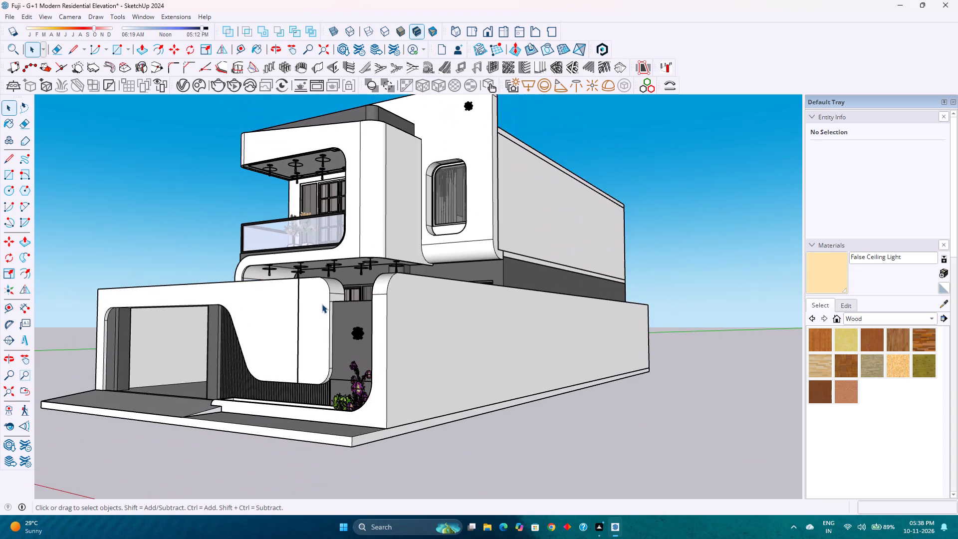
{"action": "scroll", "coordinate": [322, 301], "scroll_direction": "up", "scroll_amount": 3}
{"action": "scroll", "coordinate": [323, 301], "scroll_direction": "down", "scroll_amount": 4}
{"action": "scroll", "coordinate": [323, 301], "scroll_direction": "up", "scroll_amount": 4}
{"action": "scroll", "coordinate": [323, 301], "scroll_direction": "down", "scroll_amount": 3}
{"action": "scroll", "coordinate": [323, 301], "scroll_direction": "up", "scroll_amount": 4}
{"action": "scroll", "coordinate": [340, 292], "scroll_direction": "down", "scroll_amount": 4}
{"action": "scroll", "coordinate": [340, 292], "scroll_direction": "up", "scroll_amount": 4}
{"action": "scroll", "coordinate": [340, 292], "scroll_direction": "down", "scroll_amount": 4}
{"action": "middle_click_drag", "start_coordinate": [341, 296], "coordinate": [456, 317]}
{"action": "scroll", "coordinate": [457, 317], "scroll_direction": "down", "scroll_amount": 9}
{"action": "scroll", "coordinate": [298, 265], "scroll_direction": "up", "scroll_amount": 2}
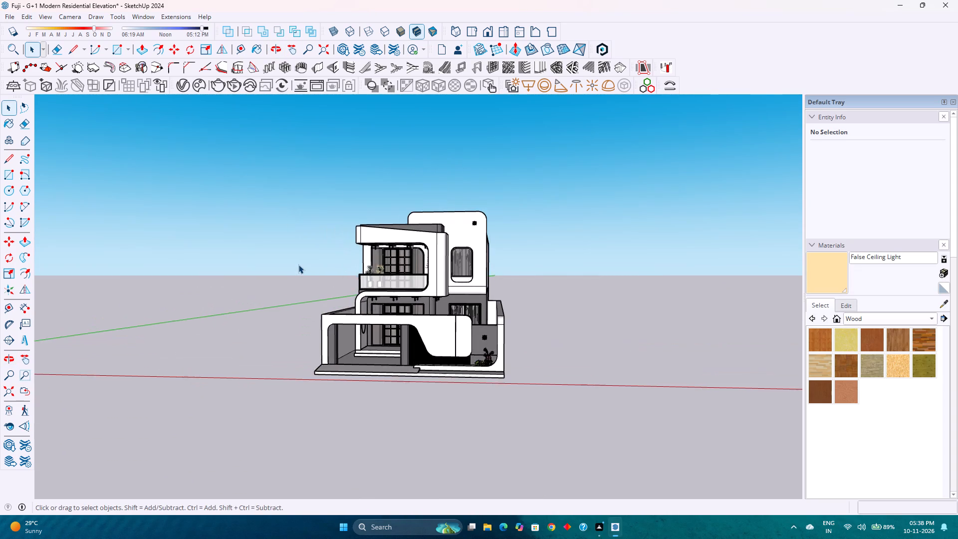
Examine the front facade near and far, covering the balcony, upper window, curved boundary wall and entrance.
{"action": "scroll", "coordinate": [298, 265], "scroll_direction": "up", "scroll_amount": 5}
{"action": "scroll", "coordinate": [390, 288], "scroll_direction": "up", "scroll_amount": 2}
{"action": "scroll", "coordinate": [525, 312], "scroll_direction": "up", "scroll_amount": 4}
{"action": "scroll", "coordinate": [523, 307], "scroll_direction": "down", "scroll_amount": 4}
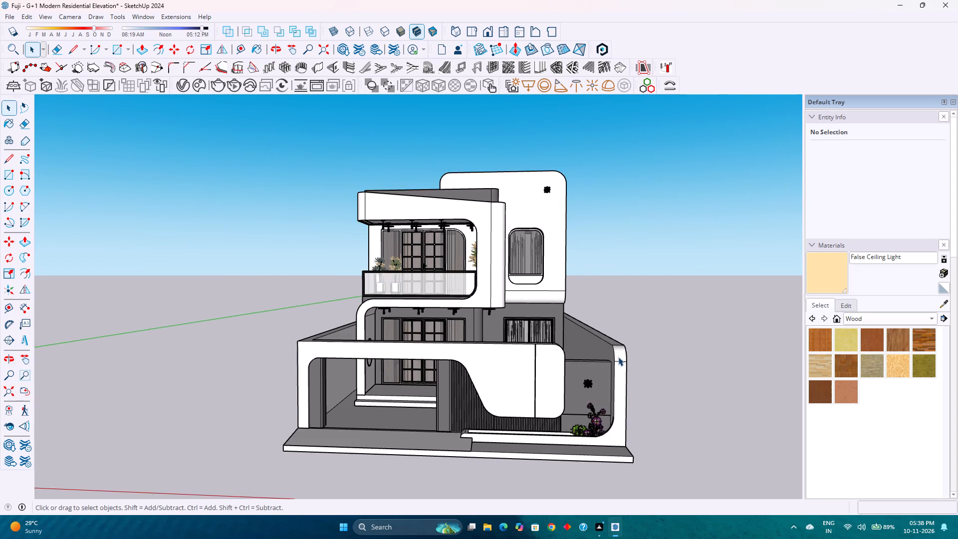
{"action": "scroll", "coordinate": [670, 350], "scroll_direction": "up", "scroll_amount": 3}
{"action": "scroll", "coordinate": [421, 284], "scroll_direction": "down", "scroll_amount": 4}
{"action": "scroll", "coordinate": [432, 259], "scroll_direction": "up", "scroll_amount": 4}
{"action": "scroll", "coordinate": [432, 259], "scroll_direction": "down", "scroll_amount": 3}
{"action": "scroll", "coordinate": [432, 259], "scroll_direction": "up", "scroll_amount": 4}
{"action": "scroll", "coordinate": [432, 259], "scroll_direction": "down", "scroll_amount": 4}
{"action": "scroll", "coordinate": [432, 259], "scroll_direction": "up", "scroll_amount": 4}
{"action": "scroll", "coordinate": [432, 259], "scroll_direction": "down", "scroll_amount": 2}
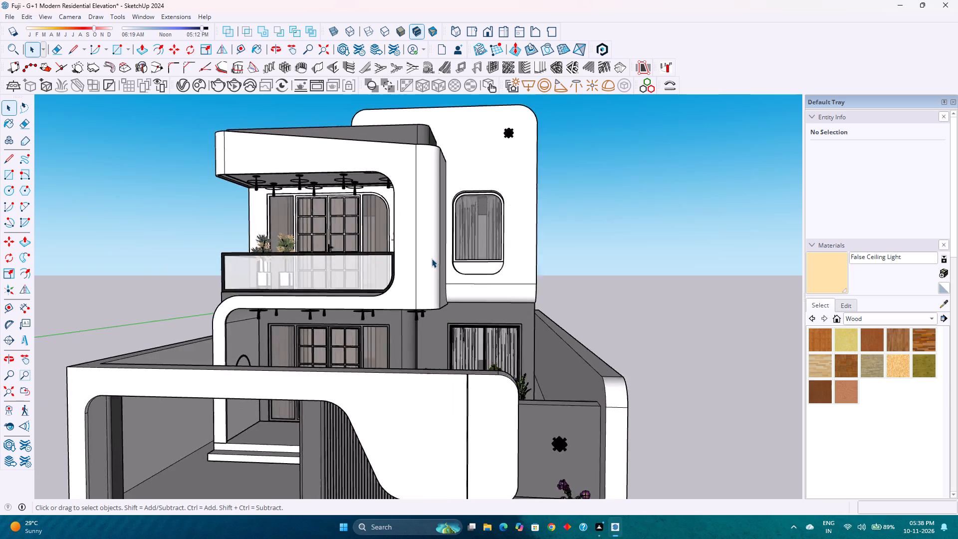
{"action": "scroll", "coordinate": [432, 259], "scroll_direction": "down", "scroll_amount": 2}
{"action": "scroll", "coordinate": [432, 259], "scroll_direction": "up", "scroll_amount": 3}
{"action": "scroll", "coordinate": [431, 257], "scroll_direction": "down", "scroll_amount": 4}
{"action": "scroll", "coordinate": [431, 257], "scroll_direction": "up", "scroll_amount": 4}
{"action": "scroll", "coordinate": [431, 257], "scroll_direction": "down", "scroll_amount": 4}
{"action": "scroll", "coordinate": [431, 257], "scroll_direction": "up", "scroll_amount": 3}
{"action": "scroll", "coordinate": [431, 257], "scroll_direction": "down", "scroll_amount": 3}
{"action": "scroll", "coordinate": [431, 257], "scroll_direction": "up", "scroll_amount": 4}
{"action": "scroll", "coordinate": [431, 257], "scroll_direction": "down", "scroll_amount": 8}
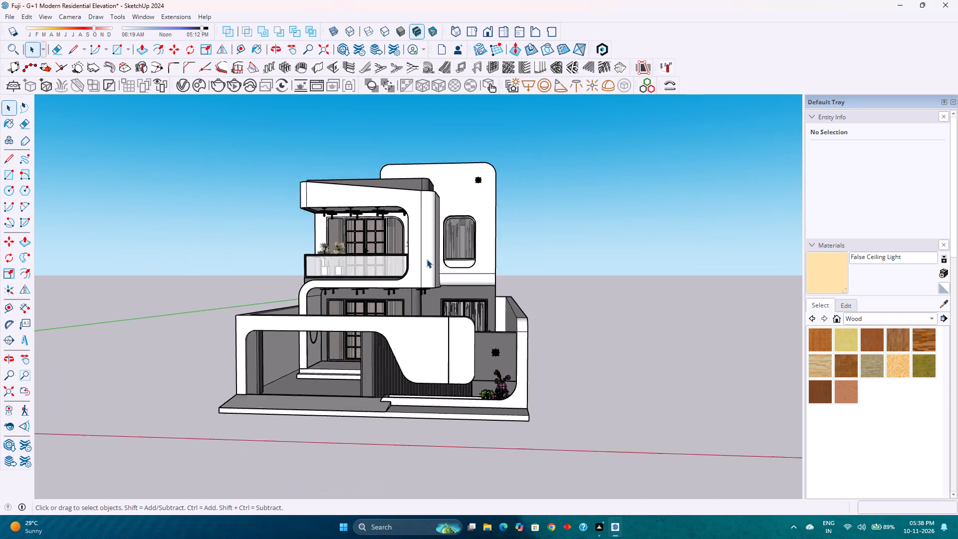
{"action": "middle_click_drag", "start_coordinate": [422, 270], "coordinate": [453, 237]}
{"action": "scroll", "coordinate": [457, 239], "scroll_direction": "down", "scroll_amount": 1}
{"action": "scroll", "coordinate": [435, 255], "scroll_direction": "up", "scroll_amount": 4}
{"action": "scroll", "coordinate": [435, 255], "scroll_direction": "down", "scroll_amount": 3}
{"action": "middle_click_drag", "start_coordinate": [437, 263], "coordinate": [423, 306]}
{"action": "middle_click", "coordinate": [422, 306]}
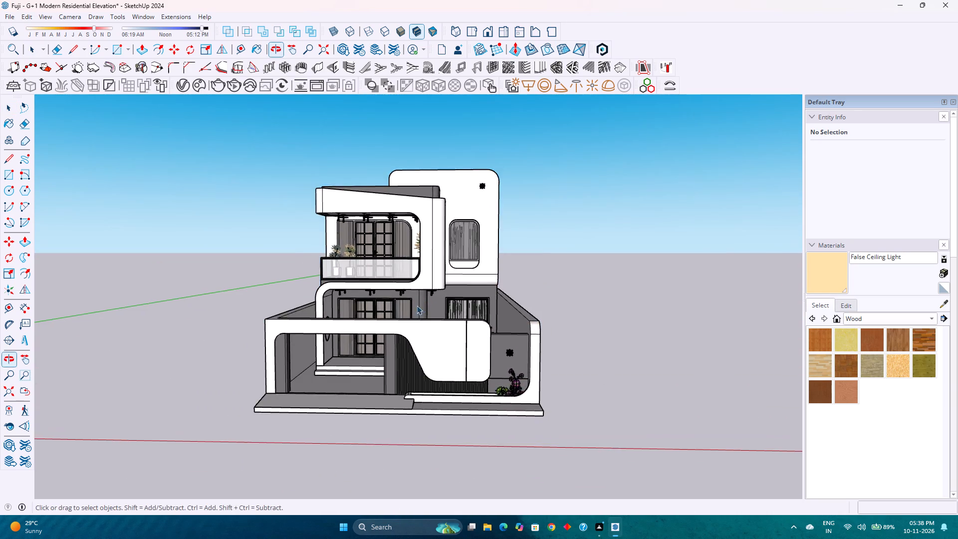
{"action": "scroll", "coordinate": [414, 302], "scroll_direction": "up", "scroll_amount": 1}
{"action": "scroll", "coordinate": [411, 296], "scroll_direction": "down", "scroll_amount": 5}
{"action": "scroll", "coordinate": [411, 296], "scroll_direction": "up", "scroll_amount": 6}
{"action": "scroll", "coordinate": [416, 302], "scroll_direction": "down", "scroll_amount": 3}
{"action": "scroll", "coordinate": [415, 300], "scroll_direction": "up", "scroll_amount": 2}
{"action": "scroll", "coordinate": [412, 296], "scroll_direction": "down", "scroll_amount": 4}
{"action": "scroll", "coordinate": [412, 296], "scroll_direction": "up", "scroll_amount": 2}
{"action": "scroll", "coordinate": [411, 295], "scroll_direction": "down", "scroll_amount": 3}
{"action": "scroll", "coordinate": [411, 295], "scroll_direction": "up", "scroll_amount": 3}
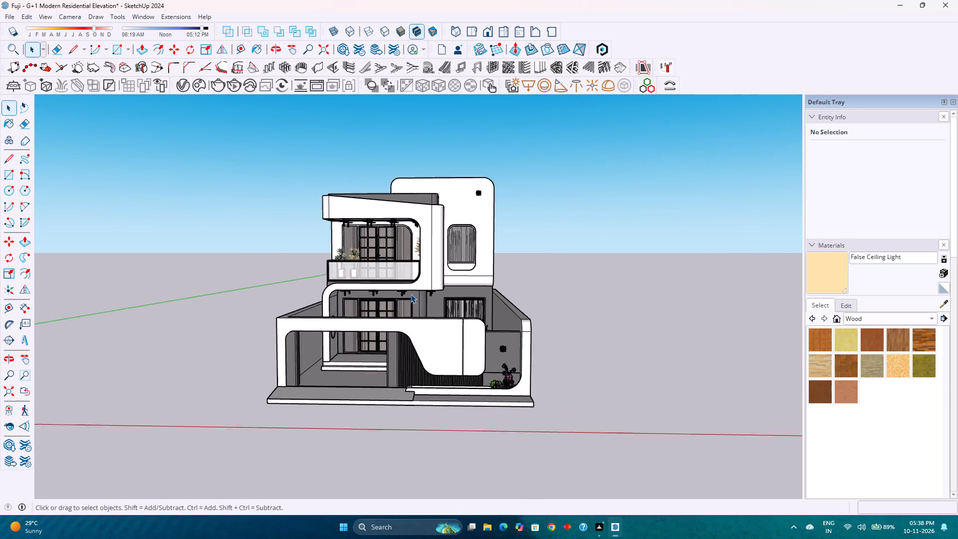
{"action": "scroll", "coordinate": [410, 293], "scroll_direction": "down", "scroll_amount": 3}
{"action": "scroll", "coordinate": [410, 293], "scroll_direction": "up", "scroll_amount": 1}
{"action": "scroll", "coordinate": [410, 293], "scroll_direction": "down", "scroll_amount": 3}
{"action": "scroll", "coordinate": [410, 293], "scroll_direction": "up", "scroll_amount": 3}
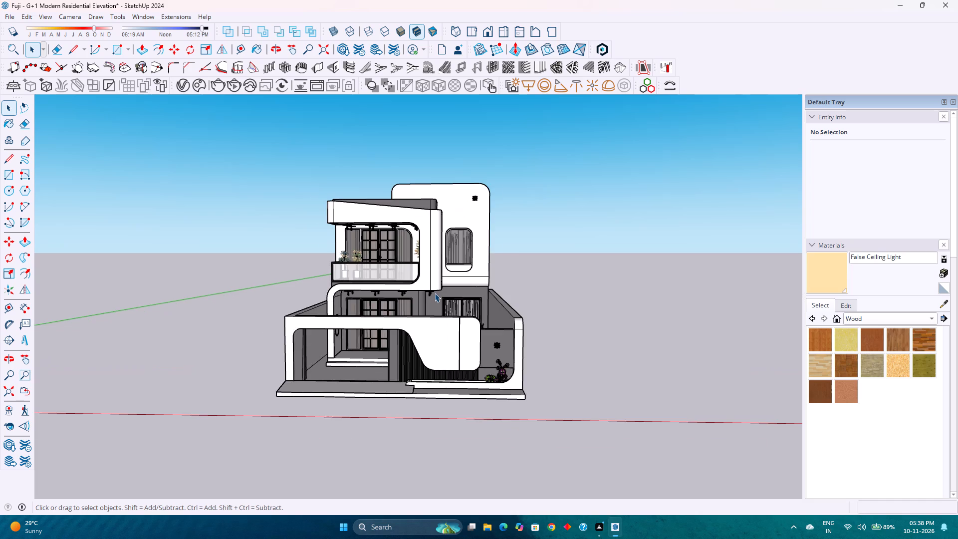
{"action": "scroll", "coordinate": [435, 293], "scroll_direction": "up", "scroll_amount": 3}
{"action": "scroll", "coordinate": [435, 293], "scroll_direction": "down", "scroll_amount": 4}
{"action": "scroll", "coordinate": [435, 293], "scroll_direction": "up", "scroll_amount": 4}
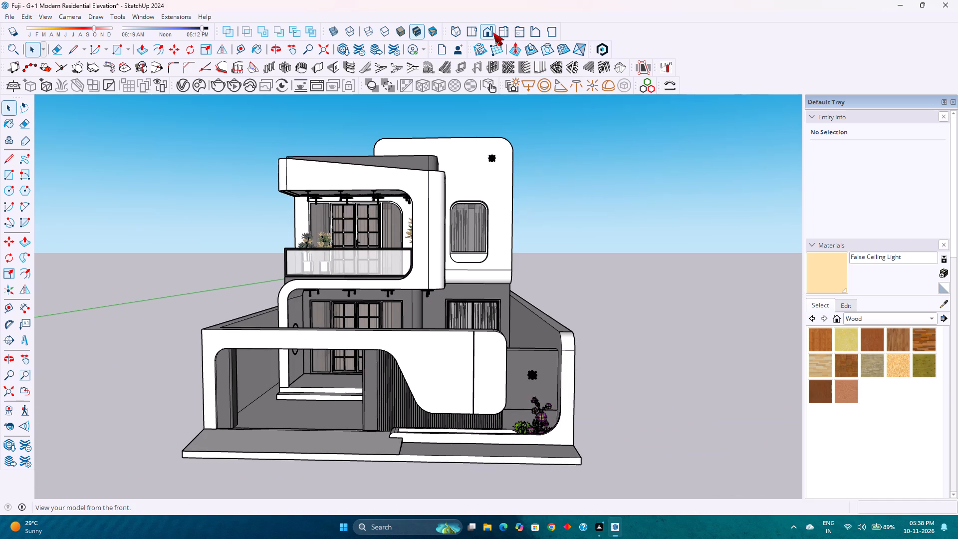
Render the house with V-Ray from the standard front view, framed to fill the viewport, and open the Display Correction layer's properties.
{"action": "left_click", "coordinate": [493, 32]}
{"action": "scroll", "coordinate": [412, 494], "scroll_direction": "up", "scroll_amount": 1}
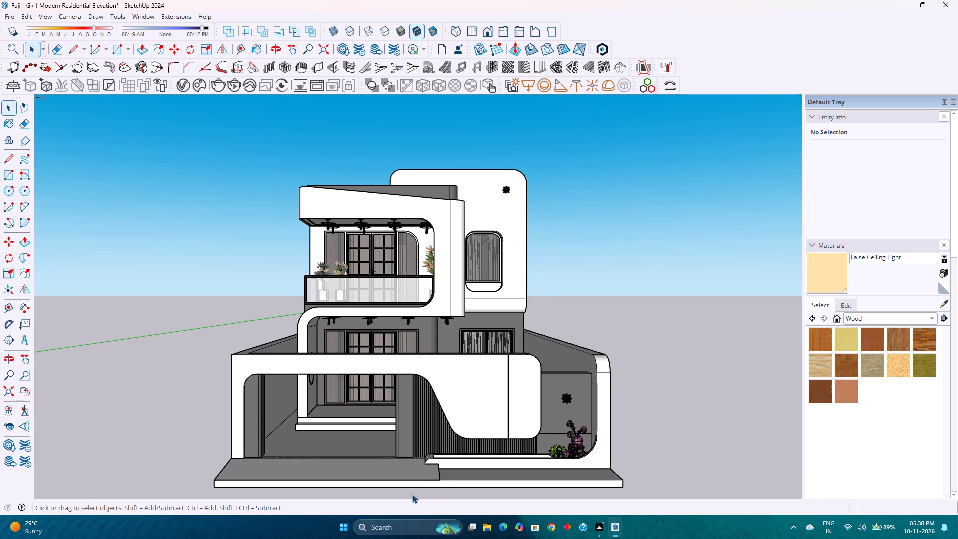
{"action": "scroll", "coordinate": [413, 487], "scroll_direction": "up", "scroll_amount": 1}
{"action": "scroll", "coordinate": [406, 446], "scroll_direction": "up", "scroll_amount": 1}
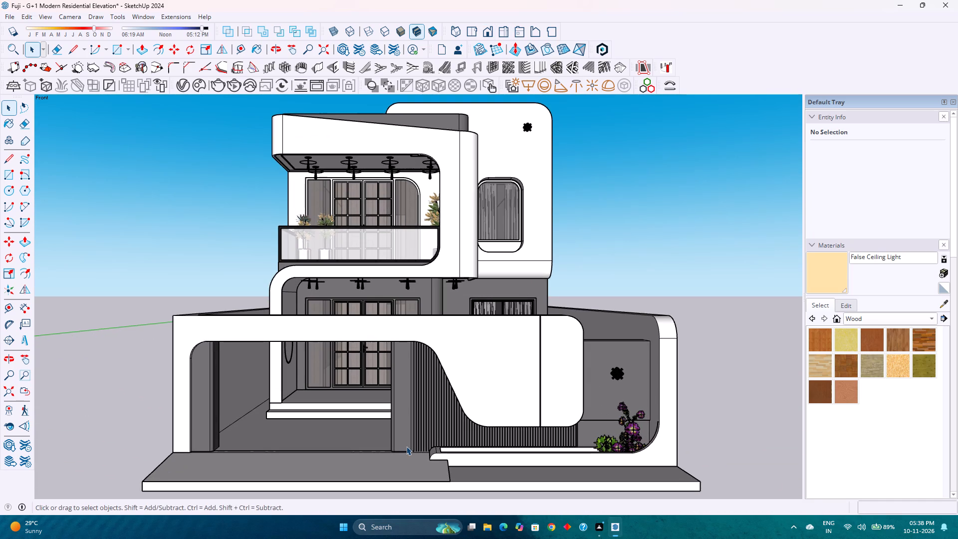
{"action": "left_click", "coordinate": [234, 87]}
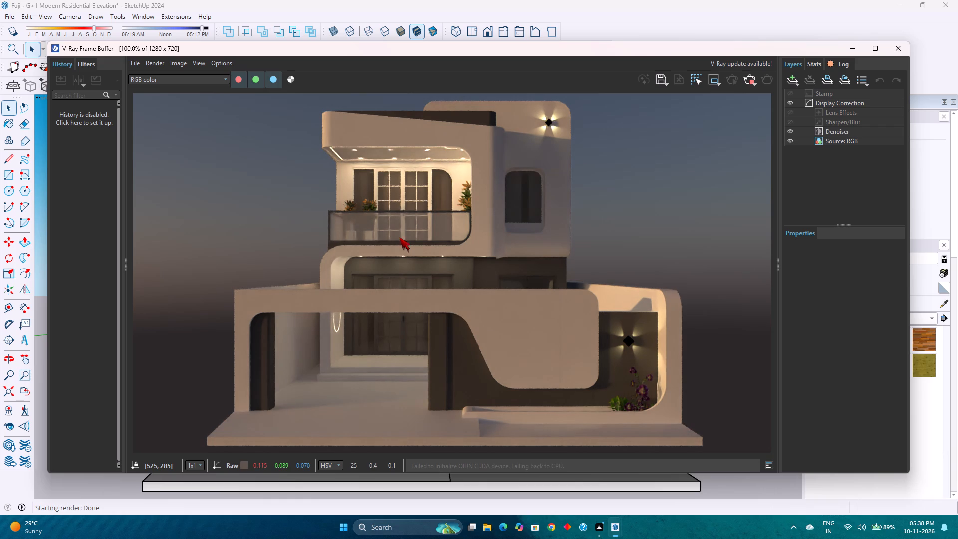
{"action": "left_click", "coordinate": [751, 82]}
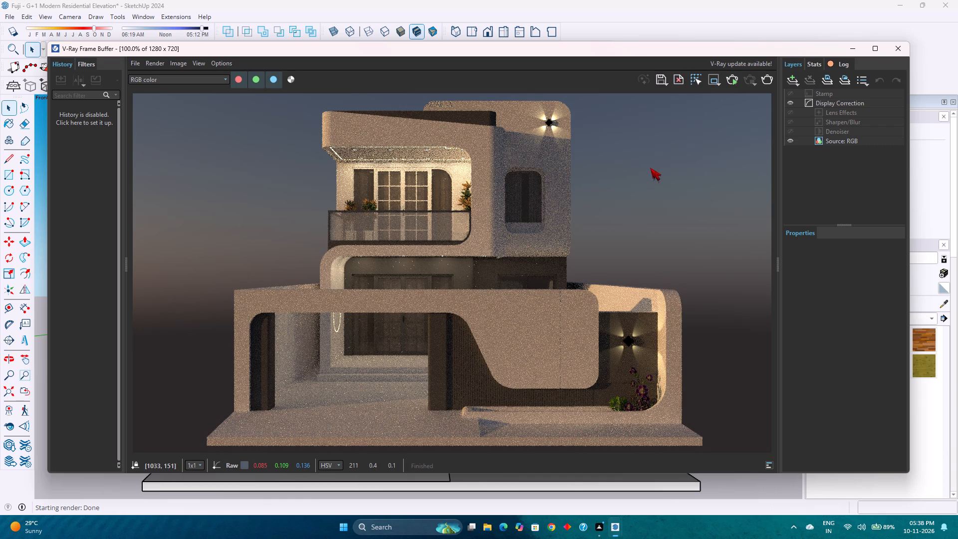
{"action": "left_click", "coordinate": [768, 83]}
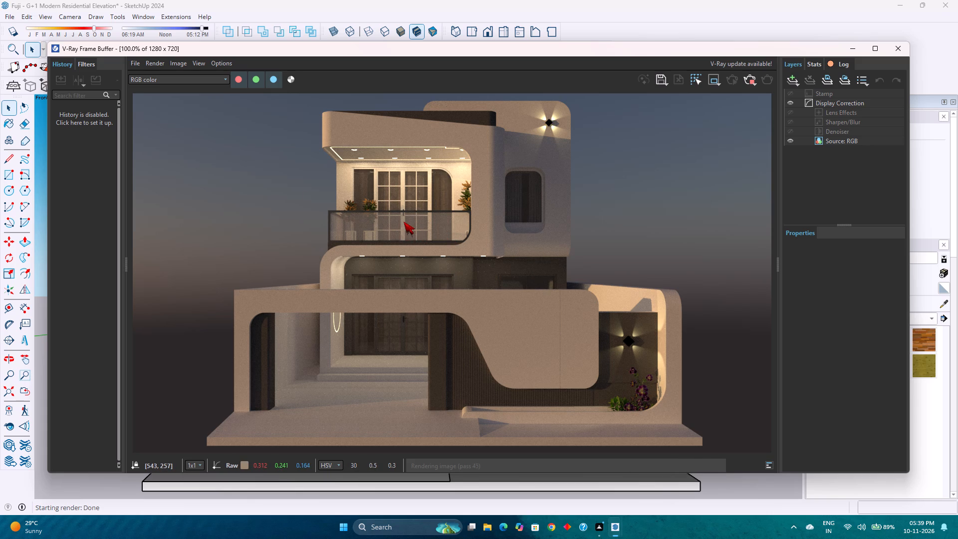
{"action": "left_click", "coordinate": [845, 101]}
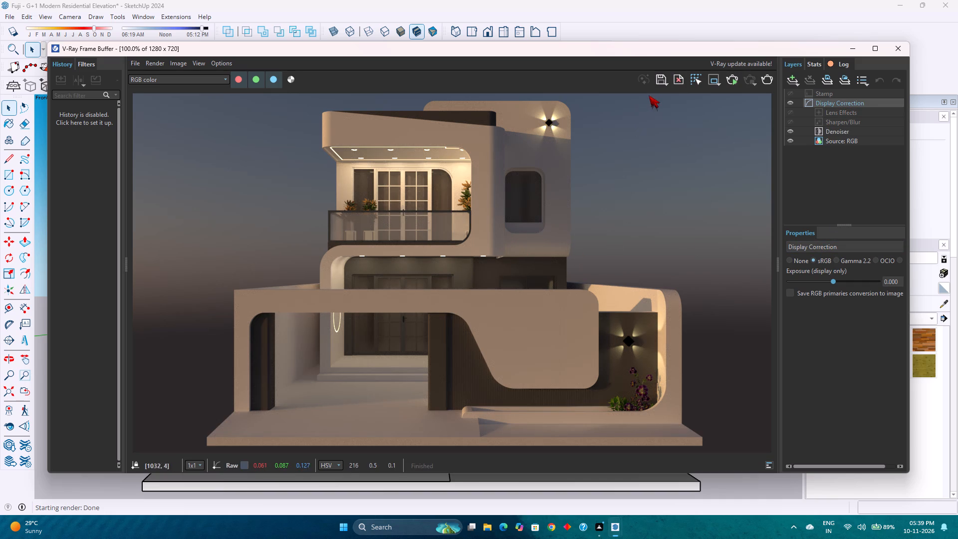
Save the front render as a JPEG named 1 in the Downloads folder and close the frame buffer.
{"action": "left_click", "coordinate": [666, 79]}
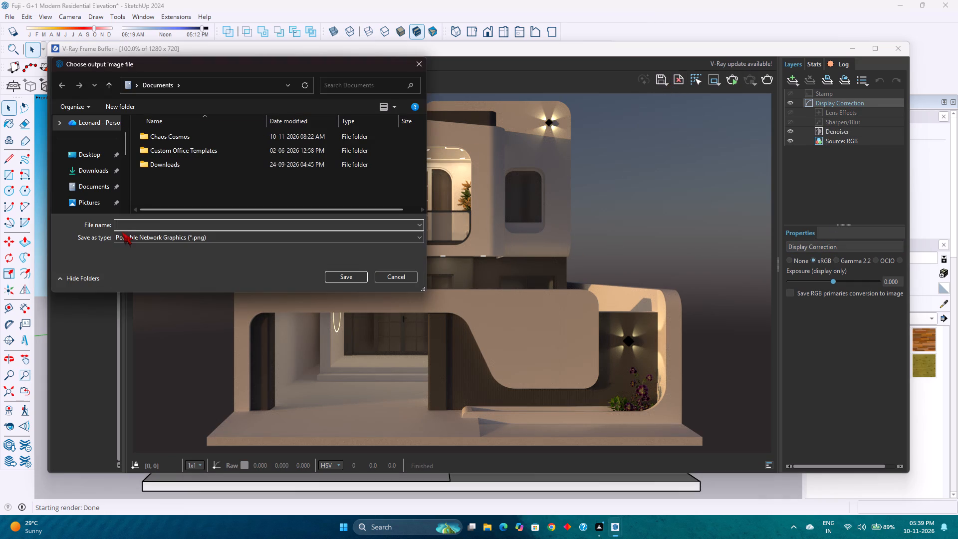
{"action": "left_click", "coordinate": [120, 237]}
{"action": "left_click", "coordinate": [149, 285]}
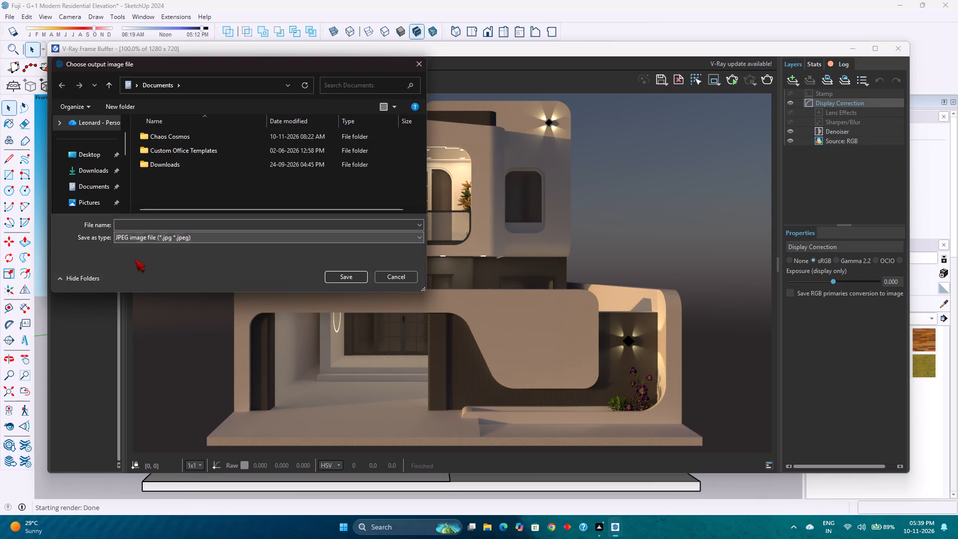
{"action": "left_click", "coordinate": [108, 174]}
{"action": "left_click", "coordinate": [153, 241]}
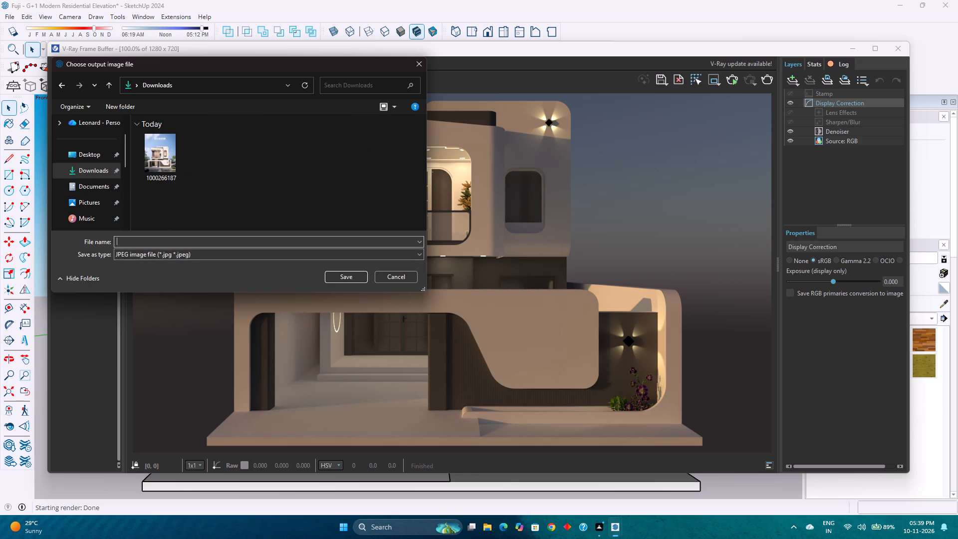
{"action": "key", "text": "1"}
{"action": "key", "text": "Return"}
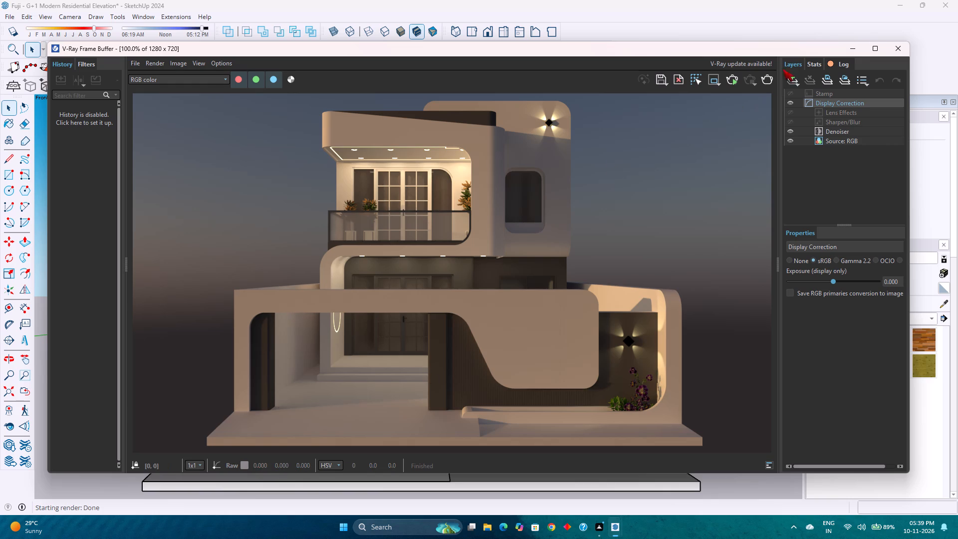
{"action": "left_click", "coordinate": [899, 48]}
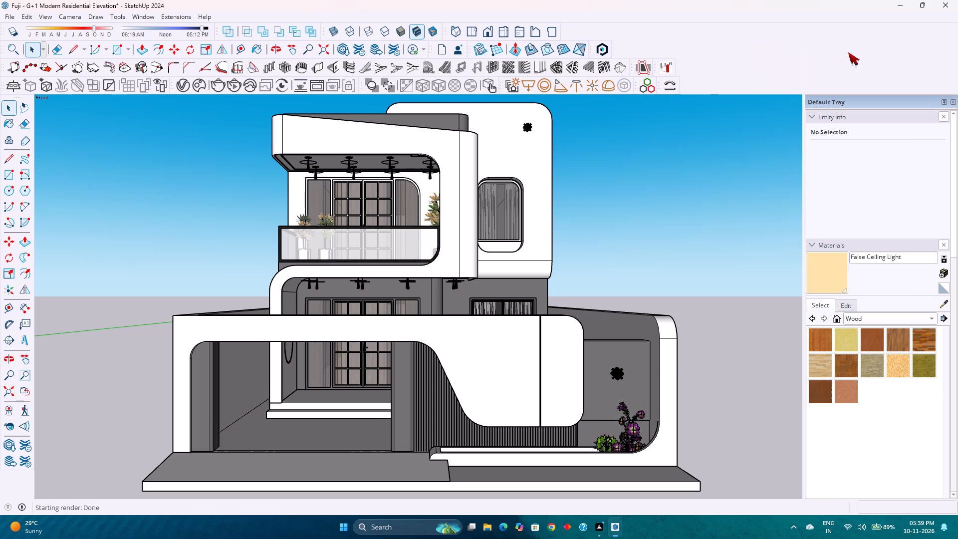
Set the sun to an earlier time of day and render the front view again.
{"action": "left_click", "coordinate": [238, 80]}
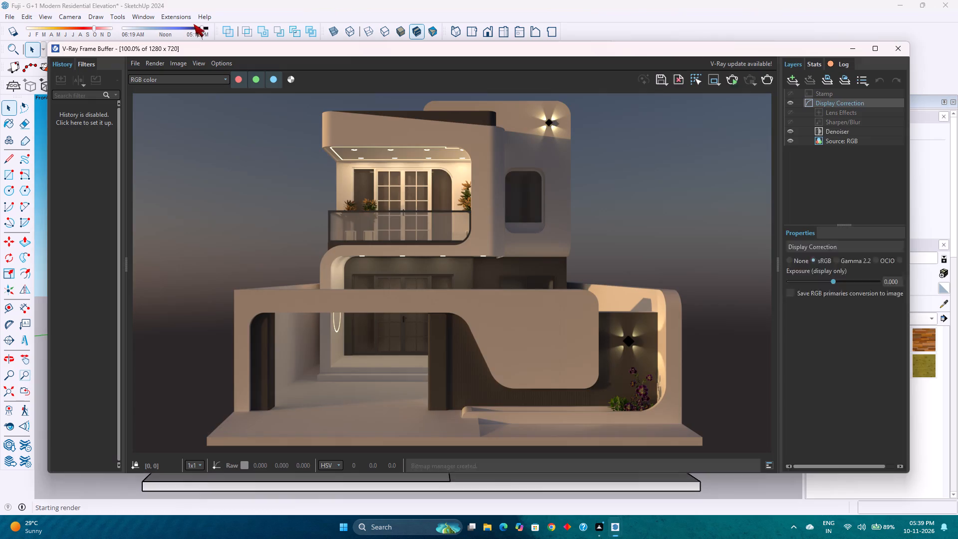
{"action": "left_click", "coordinate": [191, 26]}
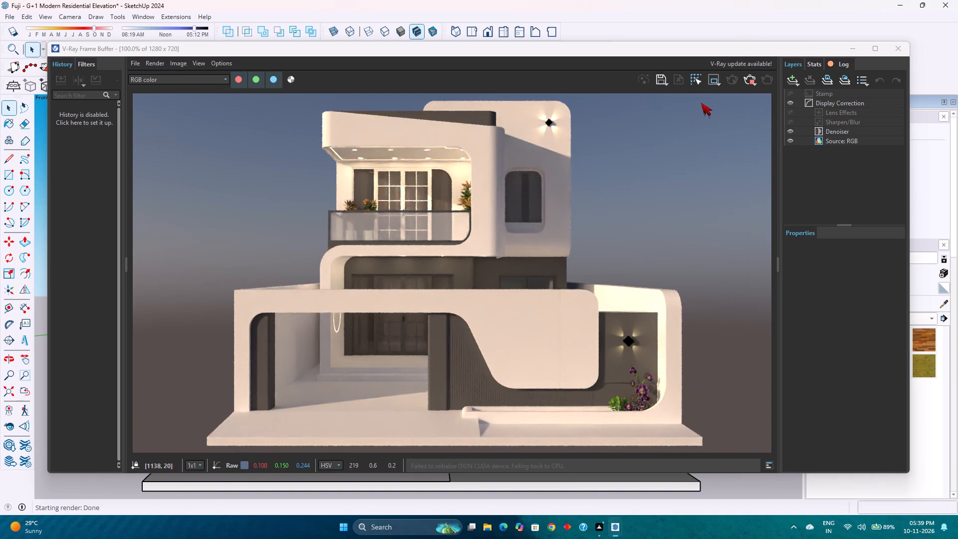
{"action": "left_click", "coordinate": [745, 80]}
{"action": "left_click", "coordinate": [767, 81]}
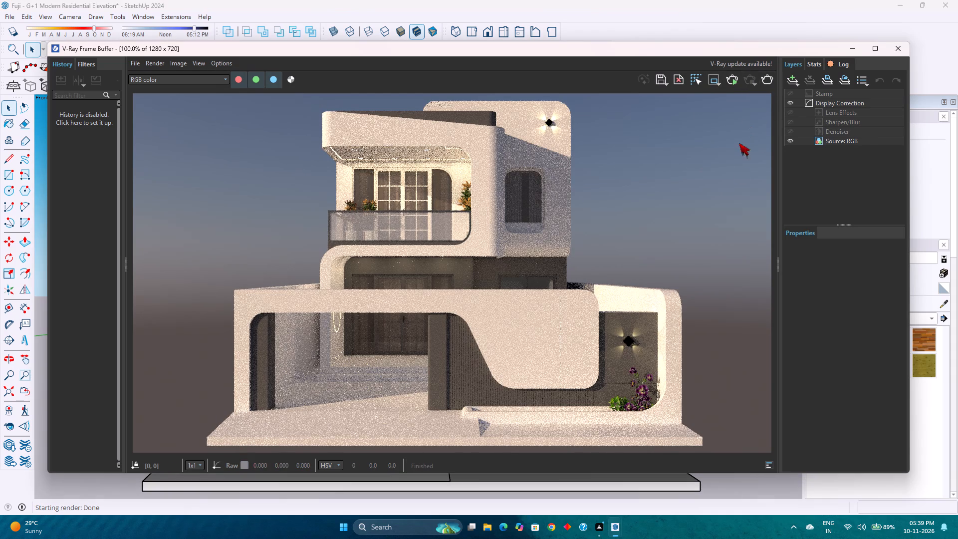
Switch to Chrome and open the AI render prompt writing conversation in ChatGPT.
{"action": "left_click", "coordinate": [555, 530]}
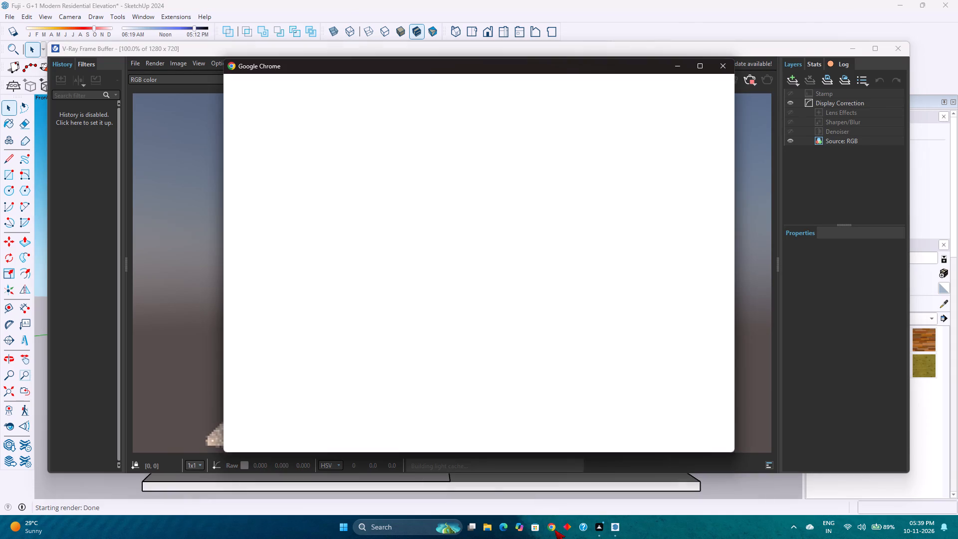
{"action": "left_click", "coordinate": [524, 285]}
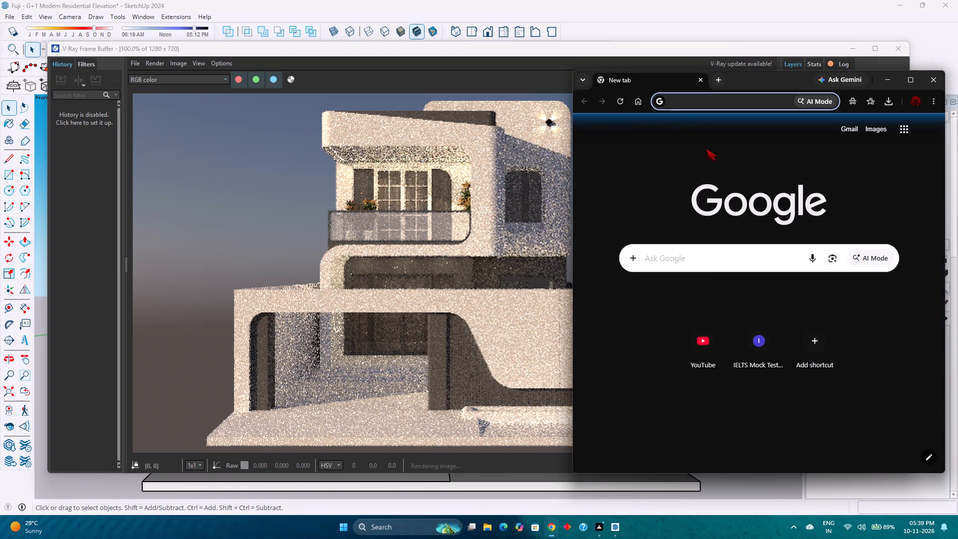
{"action": "key", "text": "c"}
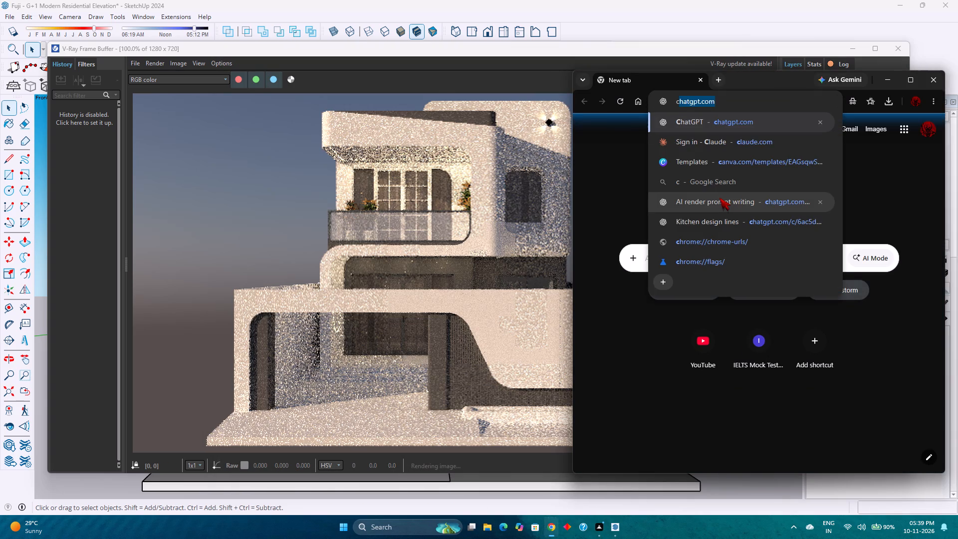
{"action": "key", "text": "Return"}
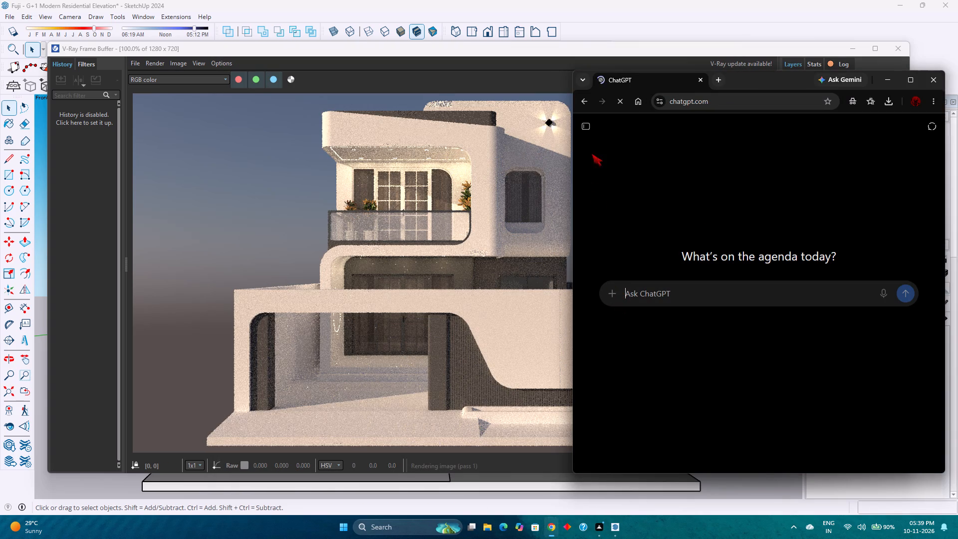
{"action": "left_click", "coordinate": [585, 126]}
{"action": "left_click", "coordinate": [584, 124]}
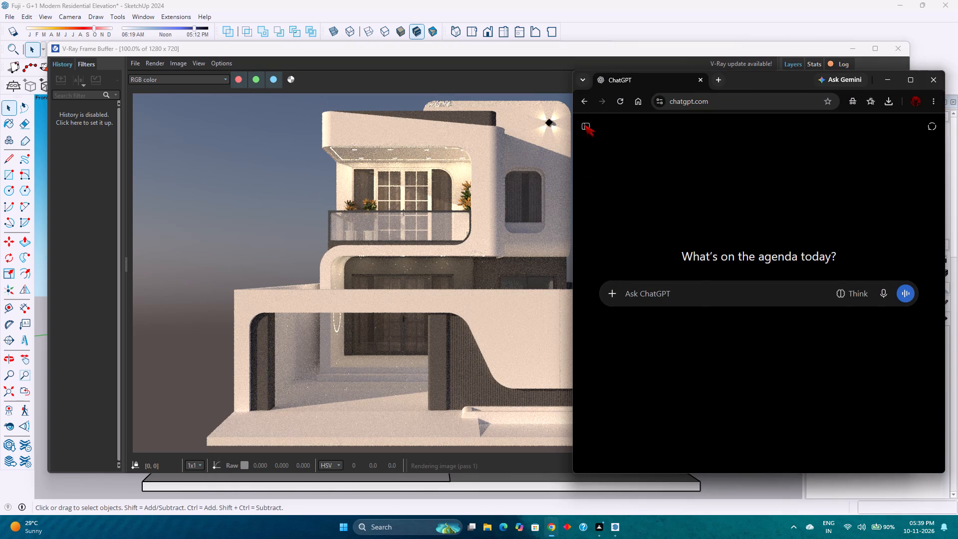
{"action": "left_click", "coordinate": [639, 341]}
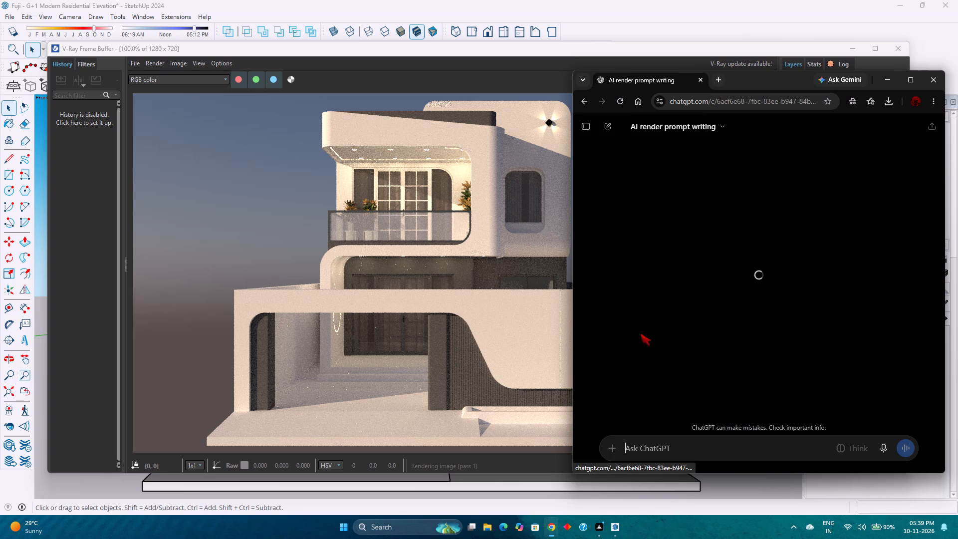
Attach the image 1 from the Downloads folder to the ChatGPT conversation and send it.
{"action": "left_click", "coordinate": [614, 448]}
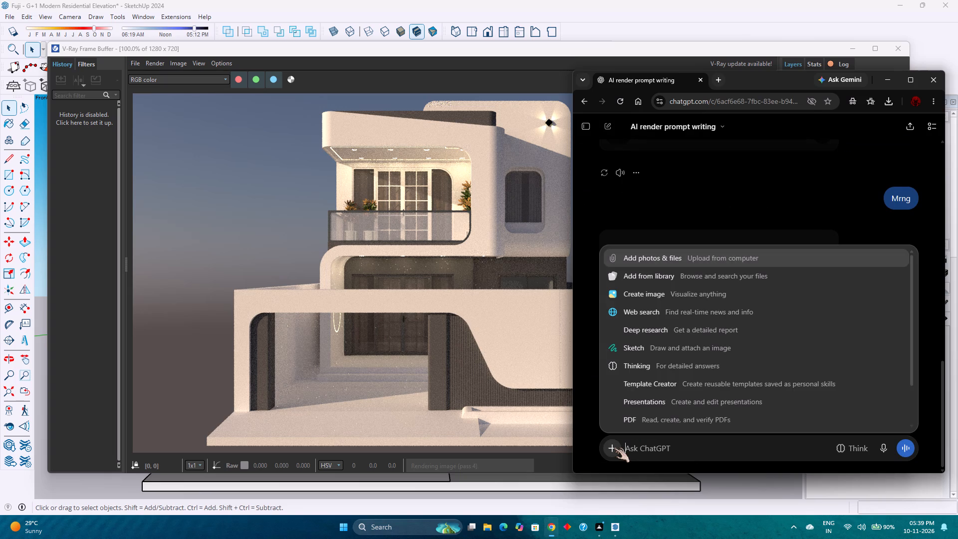
{"action": "left_click", "coordinate": [657, 258]}
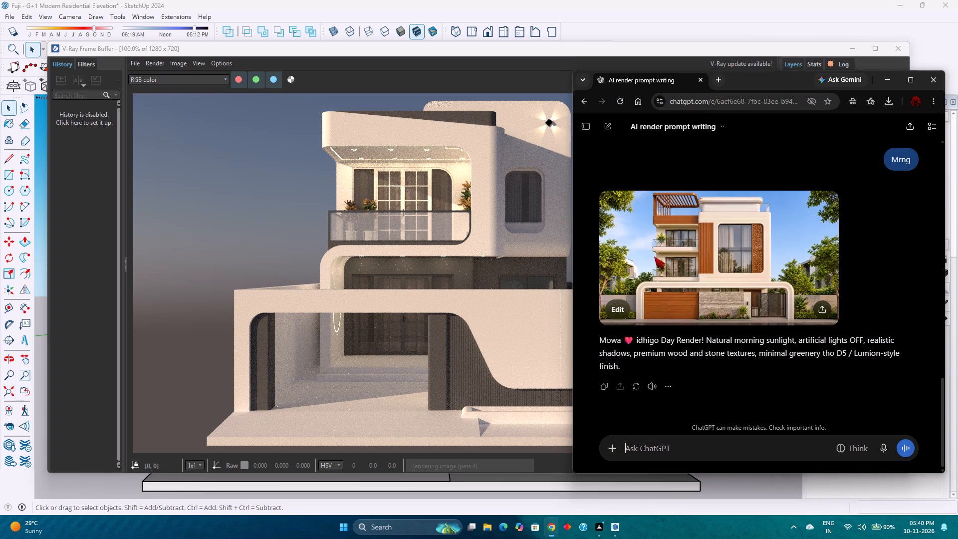
{"action": "left_click", "coordinate": [679, 179]}
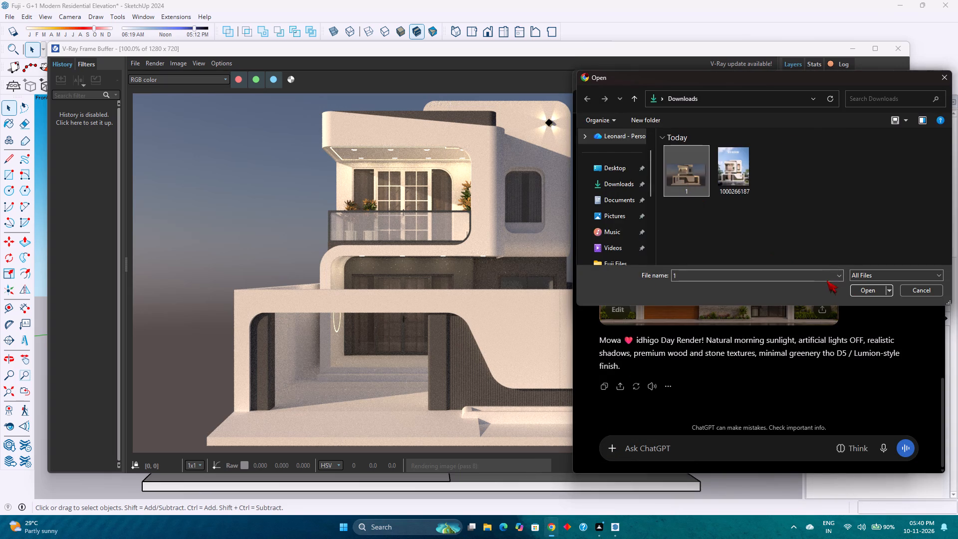
{"action": "left_click", "coordinate": [863, 290]}
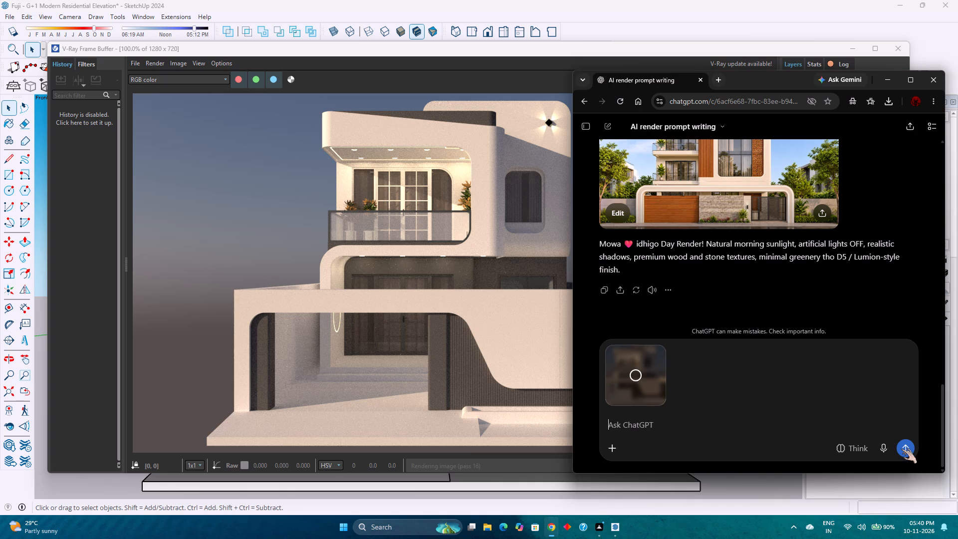
{"action": "left_click", "coordinate": [901, 449]}
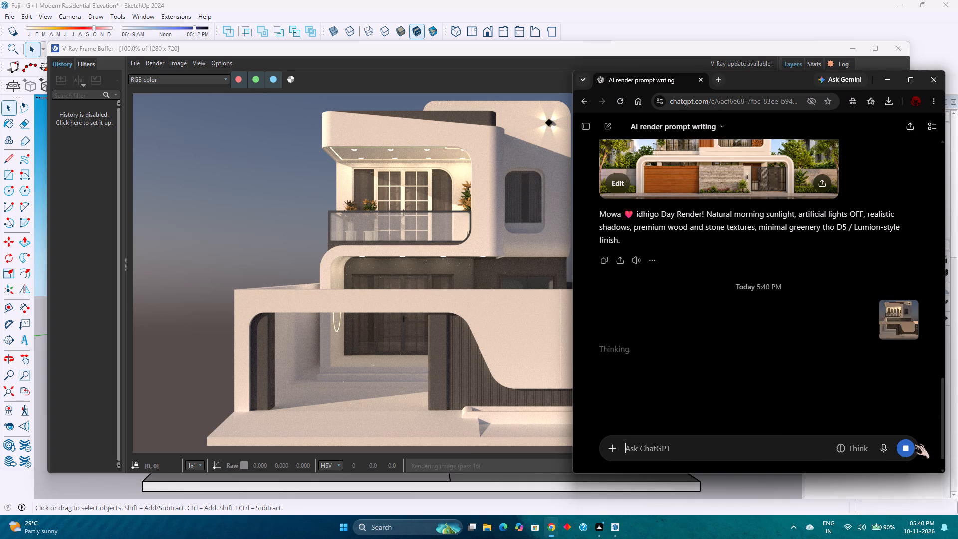
Return to the V-Ray frame buffer and examine the front render in progress.
{"action": "left_click", "coordinate": [883, 84]}
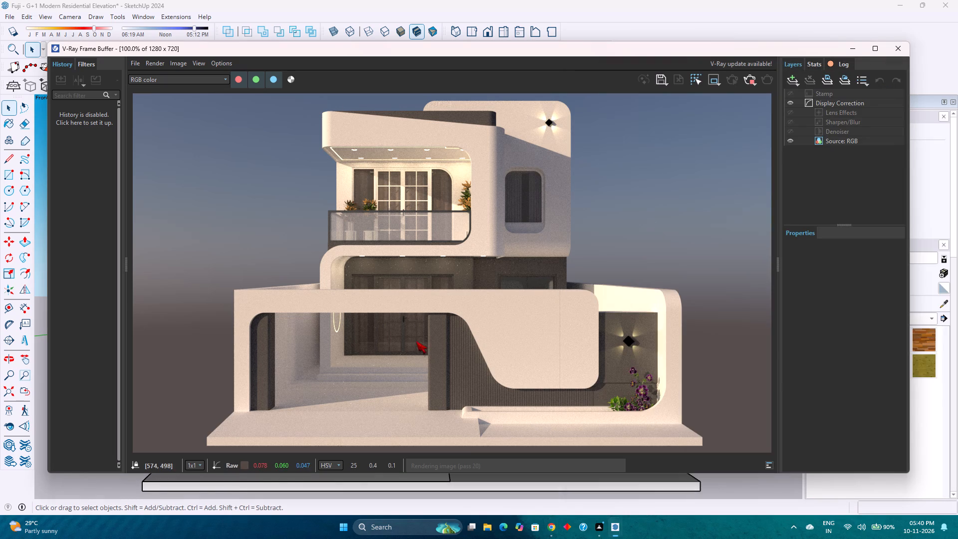
{"action": "scroll", "coordinate": [421, 340], "scroll_direction": "down", "scroll_amount": 1}
{"action": "scroll", "coordinate": [421, 340], "scroll_direction": "up", "scroll_amount": 1}
{"action": "scroll", "coordinate": [421, 340], "scroll_direction": "down", "scroll_amount": 1}
{"action": "scroll", "coordinate": [421, 340], "scroll_direction": "up", "scroll_amount": 1}
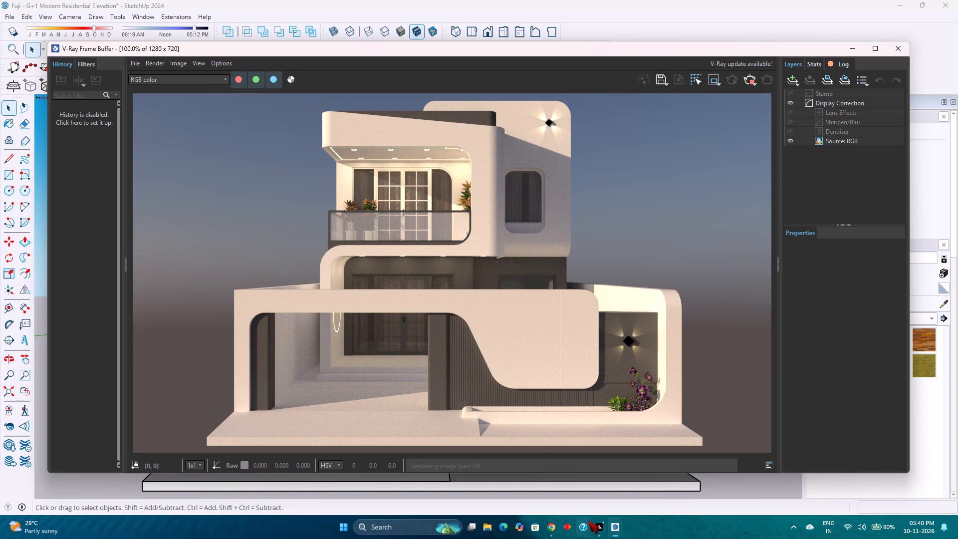
Go back to the ChatGPT conversation in Chrome and answer the day-or-night render question with "bay".
{"action": "left_click", "coordinate": [556, 528]}
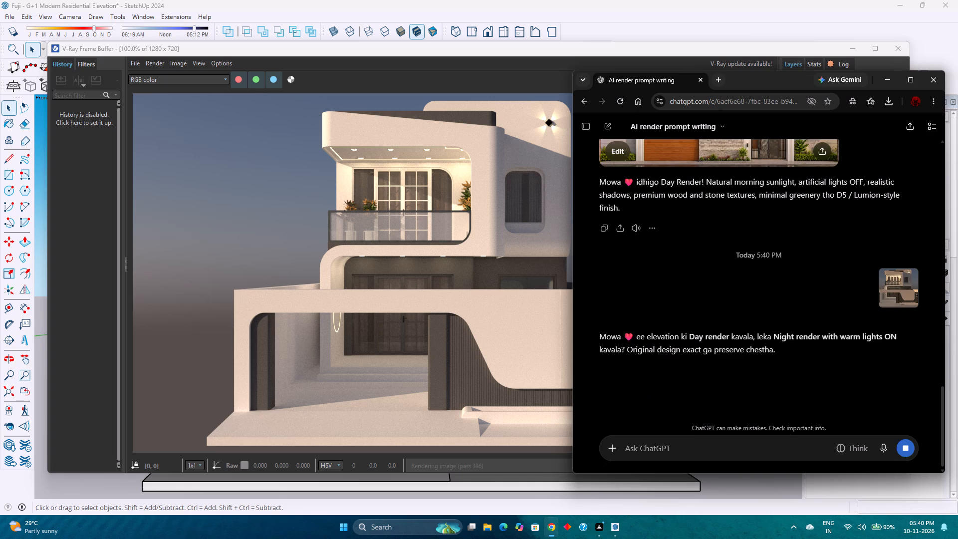
{"action": "scroll", "coordinate": [677, 336], "scroll_direction": "down", "scroll_amount": 2}
{"action": "scroll", "coordinate": [688, 416], "scroll_direction": "down", "scroll_amount": 2}
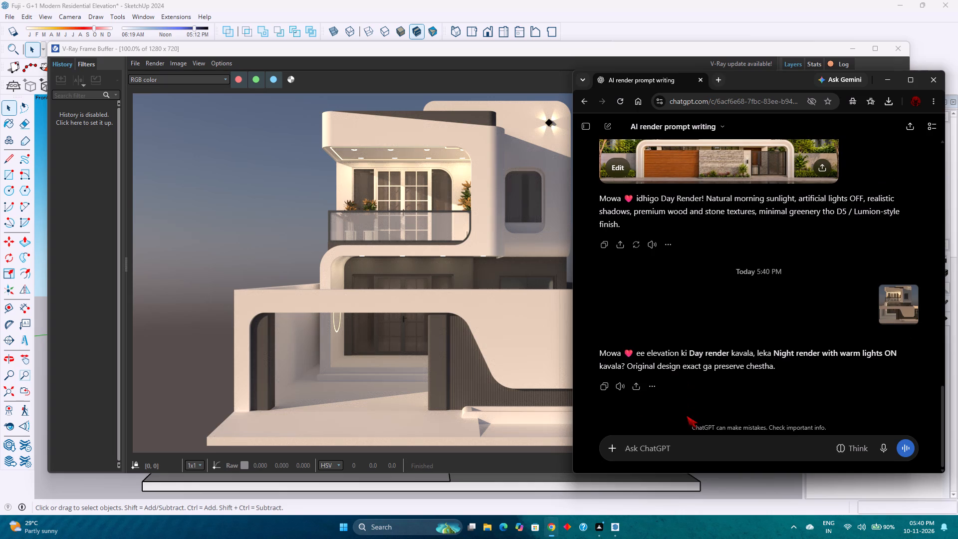
{"action": "key", "text": "b"}
{"action": "key", "text": "a"}
{"action": "key", "text": "y"}
{"action": "key", "text": "Return"}
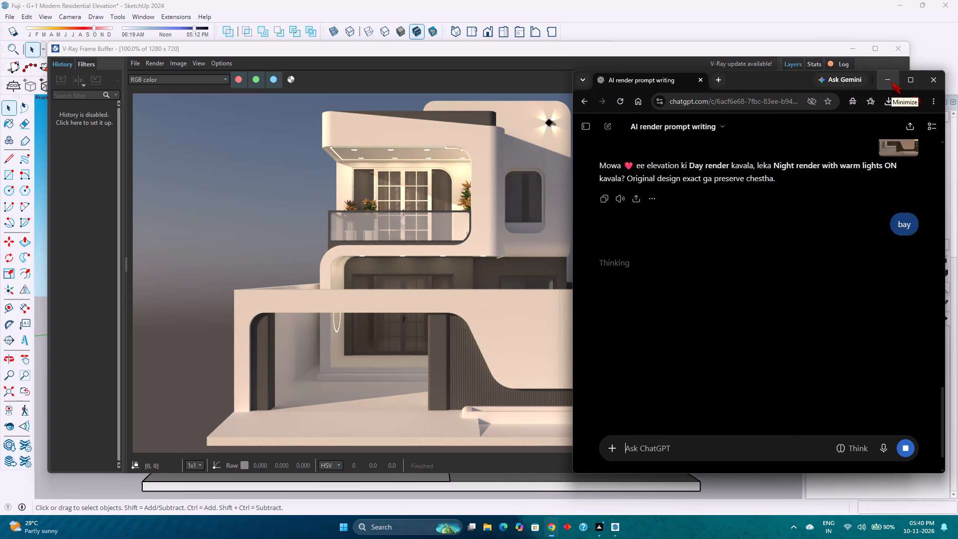
Return to the SketchUp model and paint the entrance ramp inside its group with Granite Tile from the Tile collection.
{"action": "left_click", "coordinate": [889, 81]}
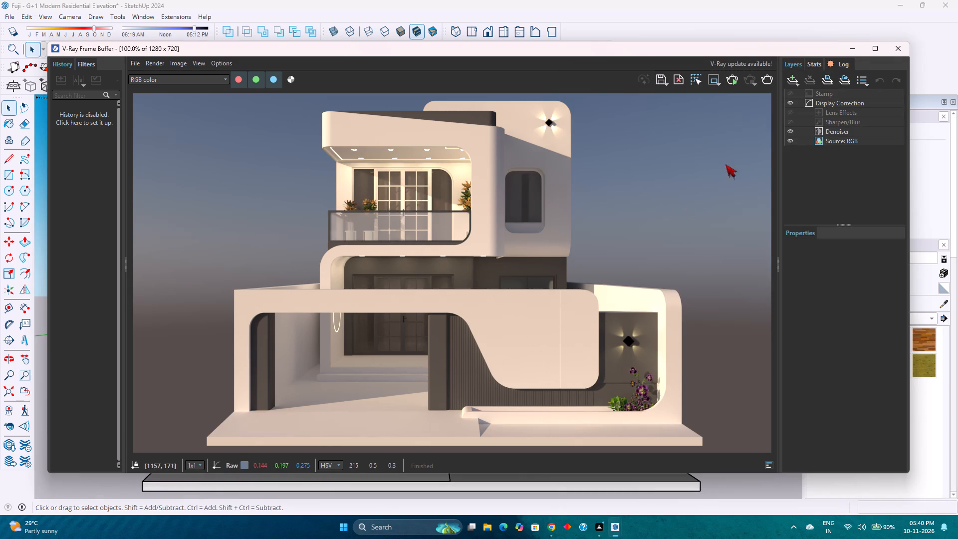
{"action": "left_click", "coordinate": [849, 53]}
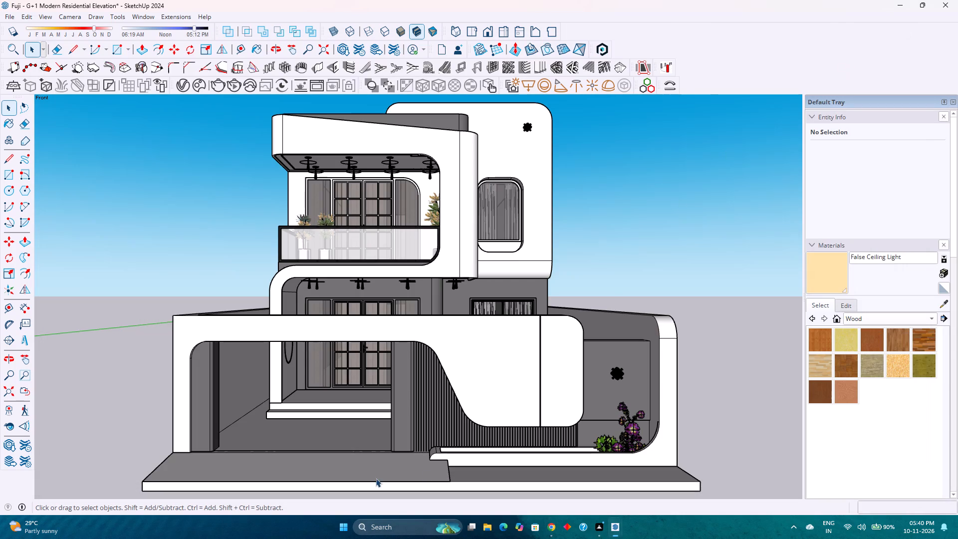
{"action": "double_click", "coordinate": [376, 468]}
{"action": "scroll", "coordinate": [376, 468], "scroll_direction": "up", "scroll_amount": 2}
{"action": "left_click", "coordinate": [376, 468]}
{"action": "left_click", "coordinate": [376, 468]}
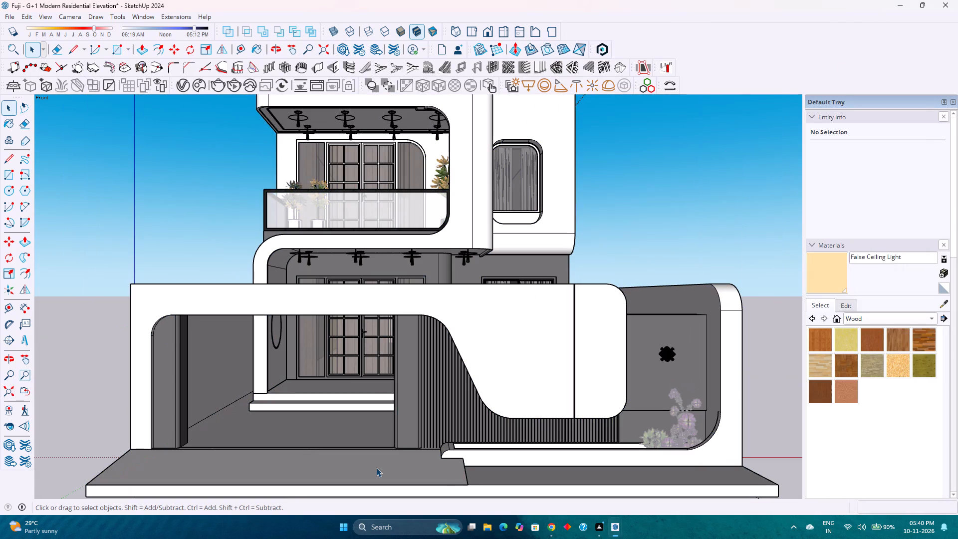
{"action": "left_click", "coordinate": [376, 468]}
{"action": "left_click", "coordinate": [376, 468]}
{"action": "left_click", "coordinate": [376, 468]}
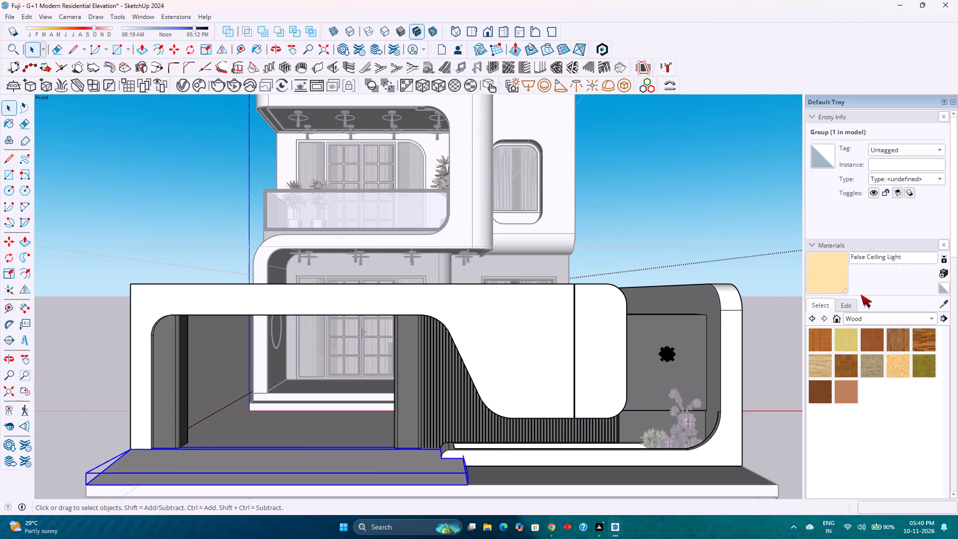
{"action": "left_click", "coordinate": [855, 319]}
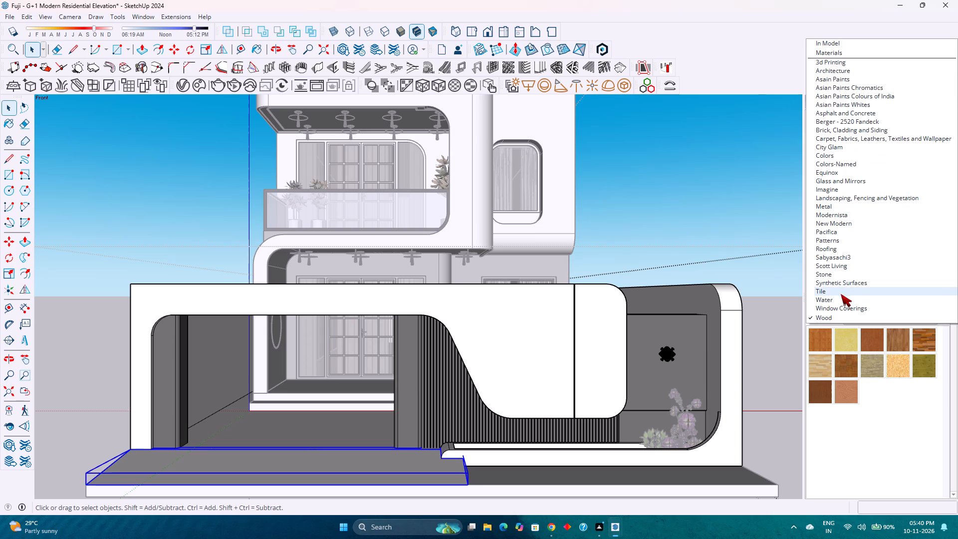
{"action": "left_click", "coordinate": [841, 294]}
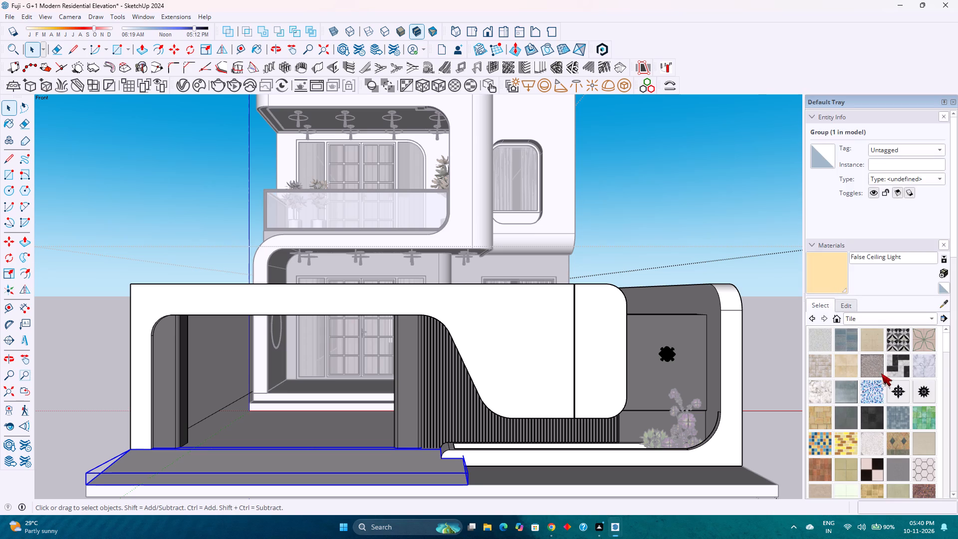
{"action": "left_click", "coordinate": [865, 363]}
{"action": "left_click", "coordinate": [322, 466]}
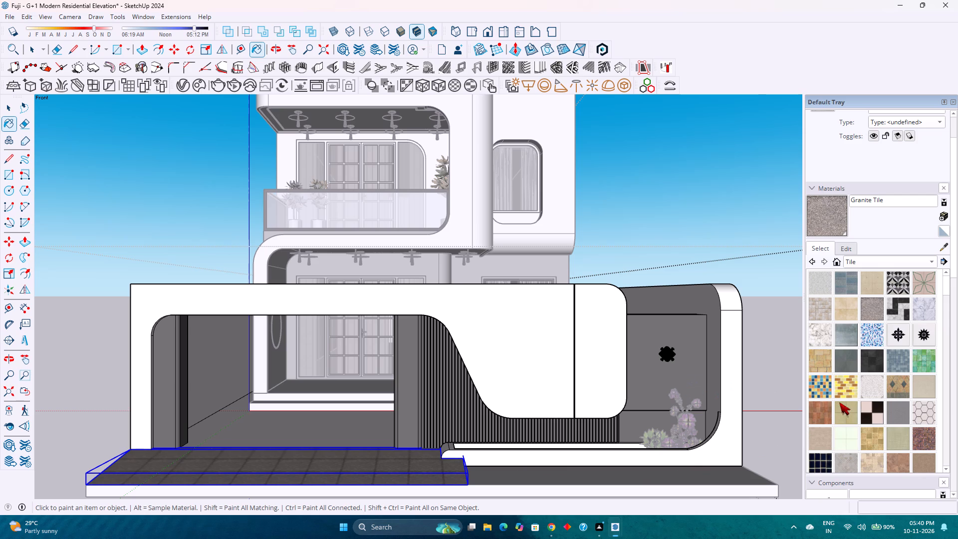
Unlock the aspect ratio of the ramp's Granite Tile texture and set its width to 2'.
{"action": "scroll", "coordinate": [840, 403], "scroll_direction": "down", "scroll_amount": 5}
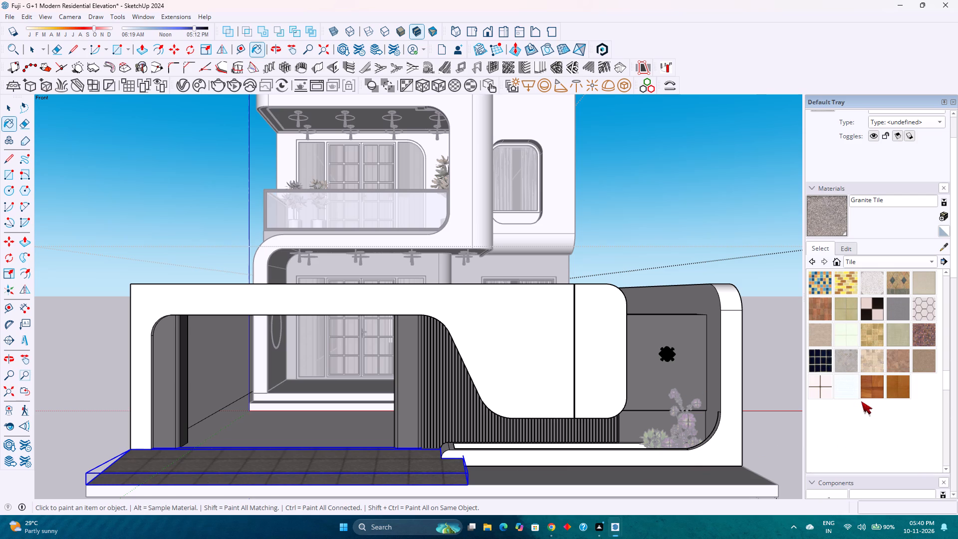
{"action": "scroll", "coordinate": [863, 400], "scroll_direction": "up", "scroll_amount": 8}
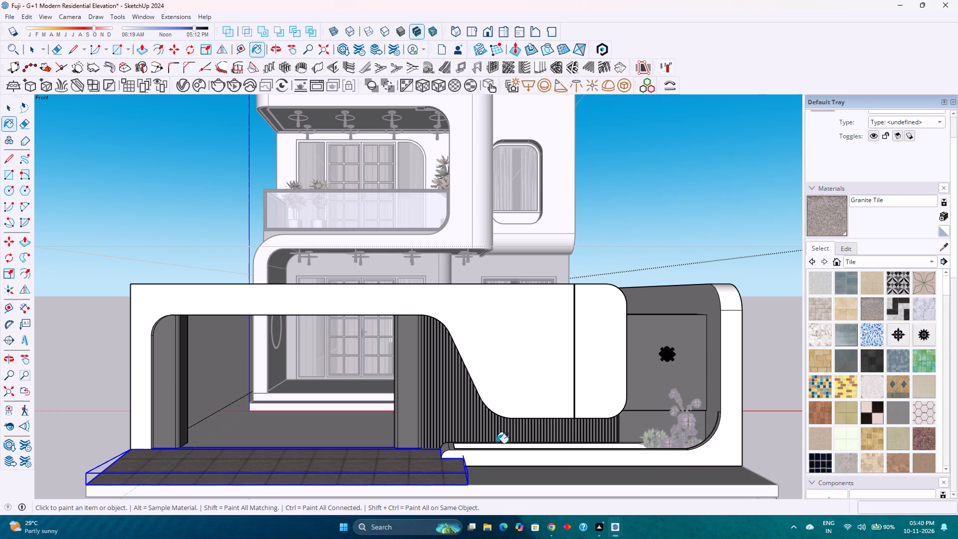
{"action": "left_click", "coordinate": [399, 467]}
{"action": "left_click", "coordinate": [842, 248]}
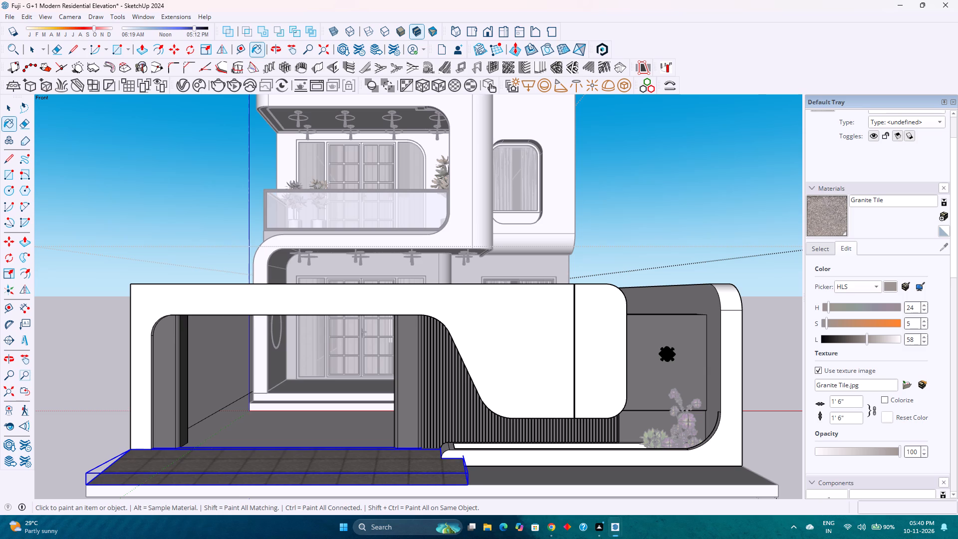
{"action": "left_click", "coordinate": [871, 410]}
{"action": "left_click_drag", "start_coordinate": [850, 402], "coordinate": [803, 394]}
{"action": "key", "text": "2"}
{"action": "key", "text": "apostrophe"}
{"action": "key", "text": "Return"}
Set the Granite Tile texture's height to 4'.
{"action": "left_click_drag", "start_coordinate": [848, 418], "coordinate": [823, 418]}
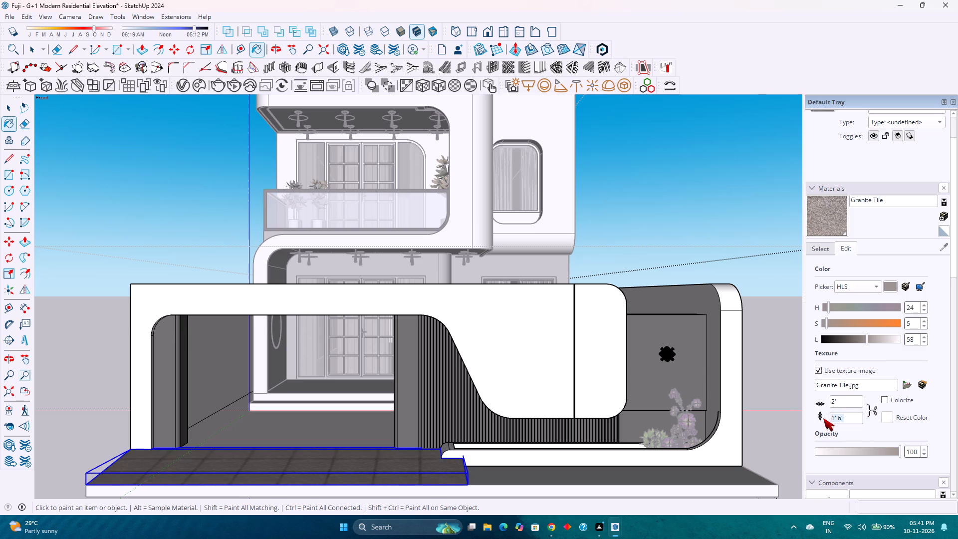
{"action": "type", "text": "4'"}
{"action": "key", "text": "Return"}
Set the Granite Tile texture's height to 1' 6" and reapply the material to the ramp.
{"action": "left_click_drag", "start_coordinate": [840, 419], "coordinate": [824, 419]}
{"action": "type", "text": "1'"}
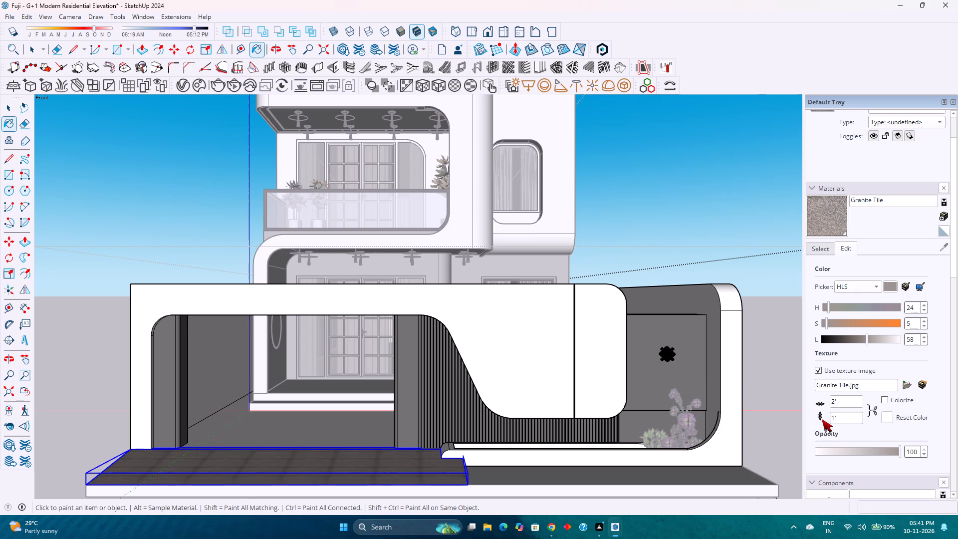
{"action": "key", "text": "Return"}
{"action": "key", "text": "space"}
{"action": "key", "text": "6"}
{"action": "key", "text": "shift+quotedbl"}
{"action": "key", "text": "Return"}
{"action": "left_click", "coordinate": [368, 465]}
{"action": "key", "text": "space"}
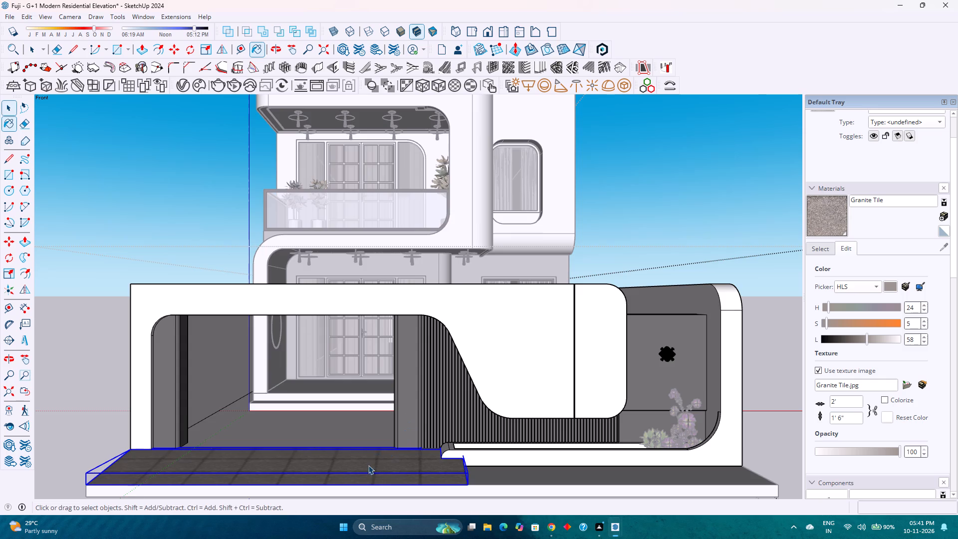
Leave the ramp's group and select the planter's front face in the surrounding boundary wall.
{"action": "scroll", "coordinate": [399, 468], "scroll_direction": "up", "scroll_amount": 3}
{"action": "left_click", "coordinate": [499, 465]}
{"action": "scroll", "coordinate": [481, 447], "scroll_direction": "down", "scroll_amount": 5}
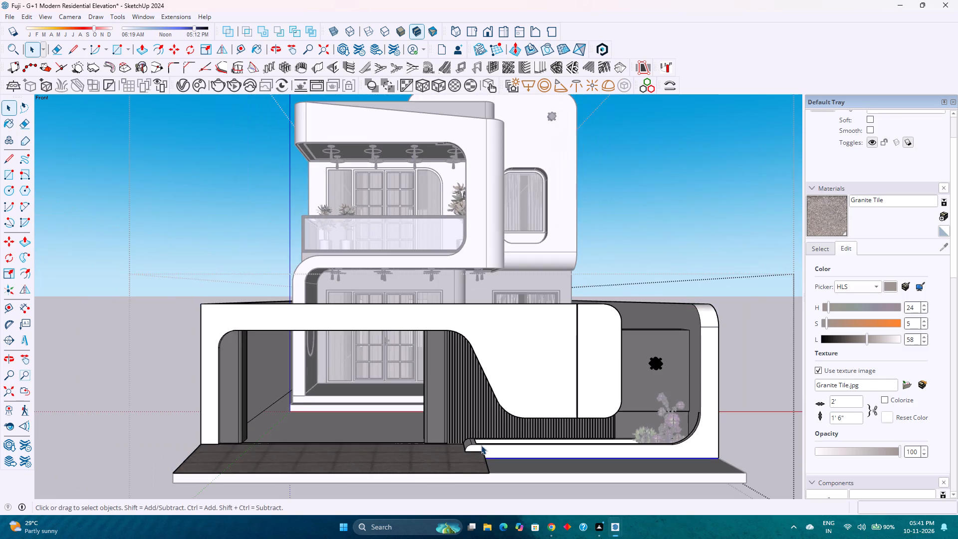
{"action": "middle_click_drag", "start_coordinate": [482, 447], "coordinate": [477, 537]}
{"action": "middle_click", "coordinate": [477, 537]}
{"action": "scroll", "coordinate": [411, 418], "scroll_direction": "up", "scroll_amount": 4}
{"action": "middle_click_drag", "start_coordinate": [411, 418], "coordinate": [410, 482]}
{"action": "scroll", "coordinate": [407, 471], "scroll_direction": "down", "scroll_amount": 1}
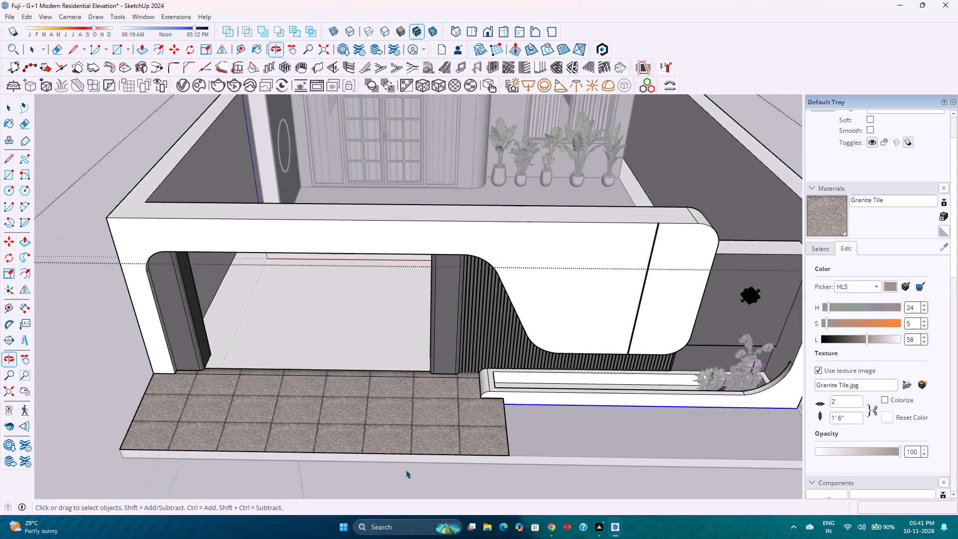
{"action": "scroll", "coordinate": [406, 470], "scroll_direction": "down", "scroll_amount": 1}
{"action": "scroll", "coordinate": [533, 416], "scroll_direction": "up", "scroll_amount": 1}
{"action": "left_click", "coordinate": [545, 400]}
{"action": "scroll", "coordinate": [544, 401], "scroll_direction": "up", "scroll_amount": 3}
{"action": "scroll", "coordinate": [544, 401], "scroll_direction": "down", "scroll_amount": 2}
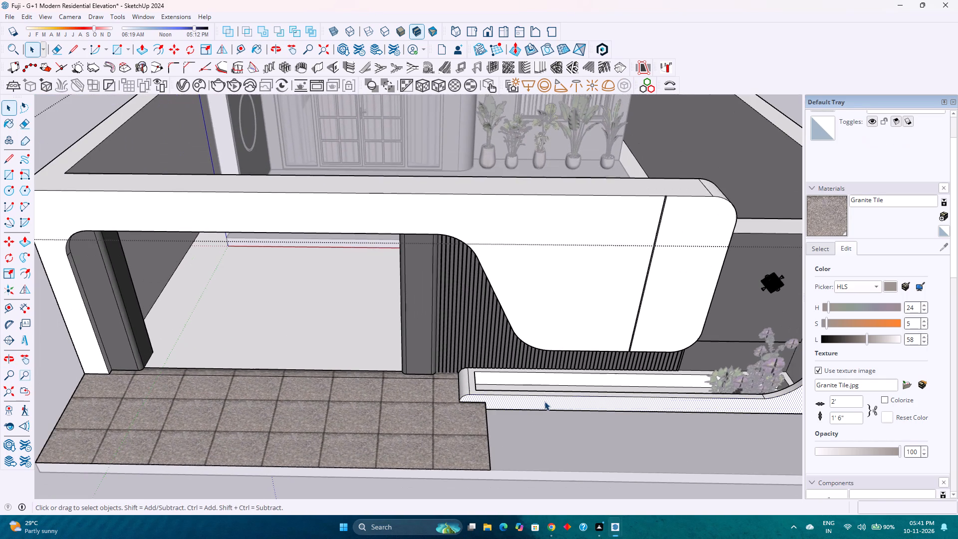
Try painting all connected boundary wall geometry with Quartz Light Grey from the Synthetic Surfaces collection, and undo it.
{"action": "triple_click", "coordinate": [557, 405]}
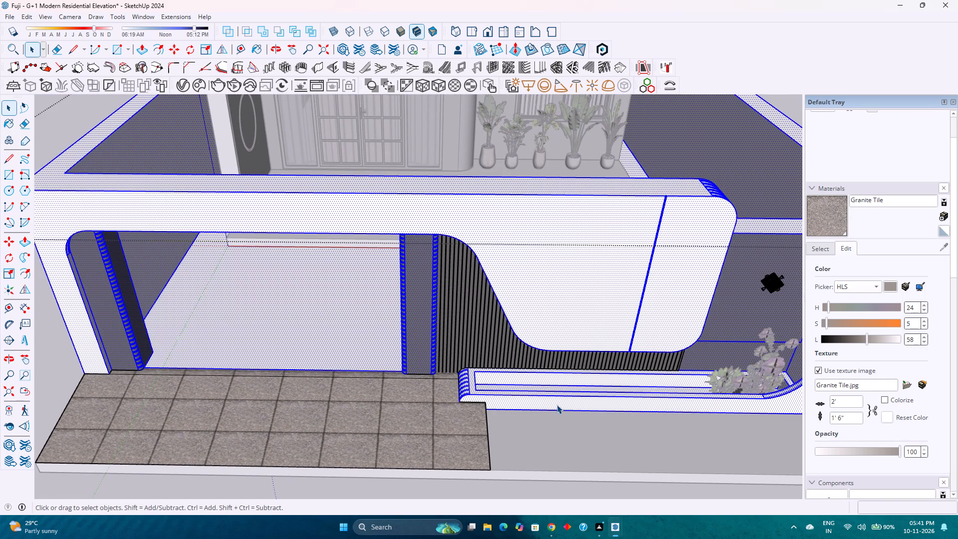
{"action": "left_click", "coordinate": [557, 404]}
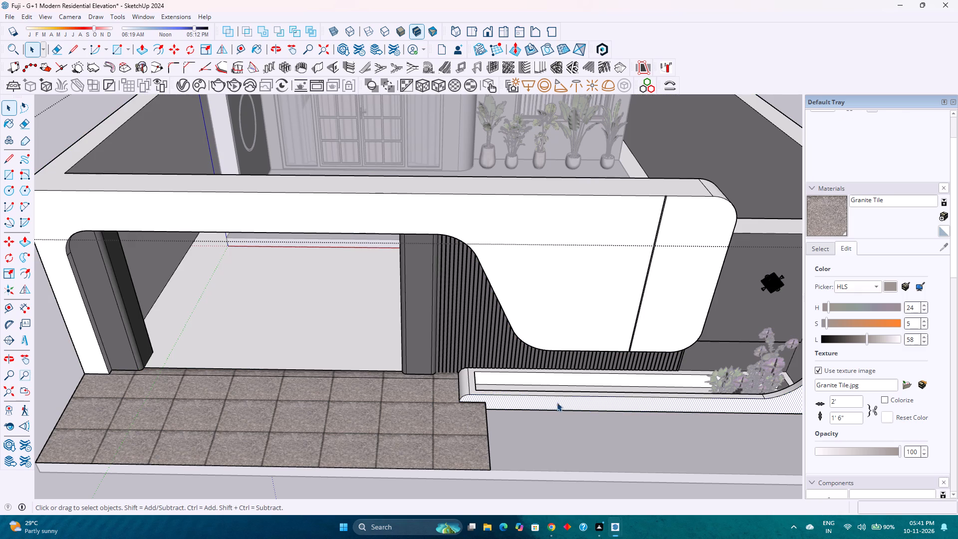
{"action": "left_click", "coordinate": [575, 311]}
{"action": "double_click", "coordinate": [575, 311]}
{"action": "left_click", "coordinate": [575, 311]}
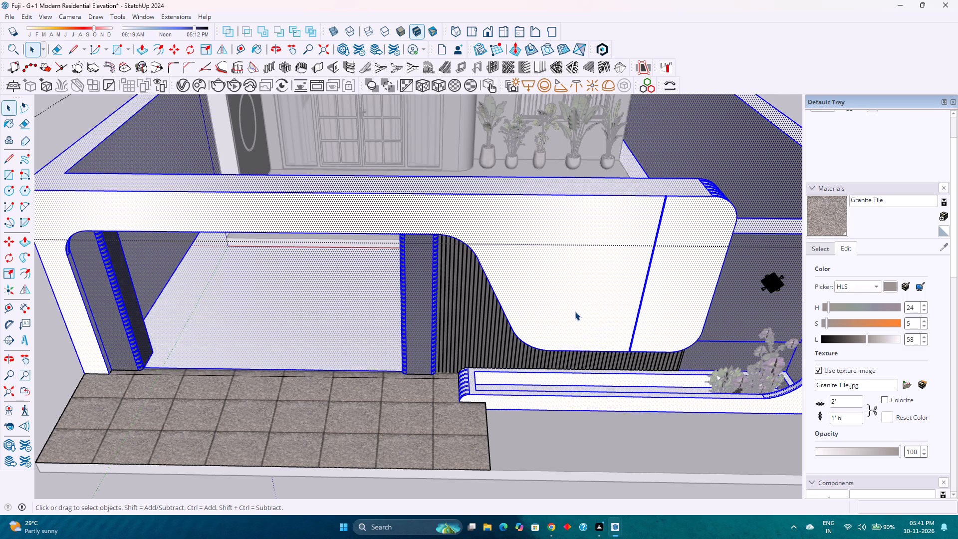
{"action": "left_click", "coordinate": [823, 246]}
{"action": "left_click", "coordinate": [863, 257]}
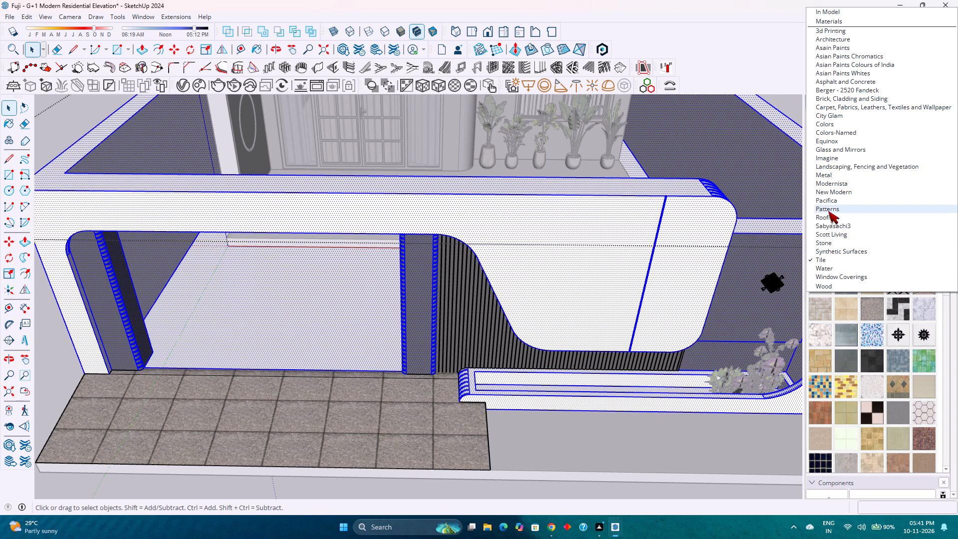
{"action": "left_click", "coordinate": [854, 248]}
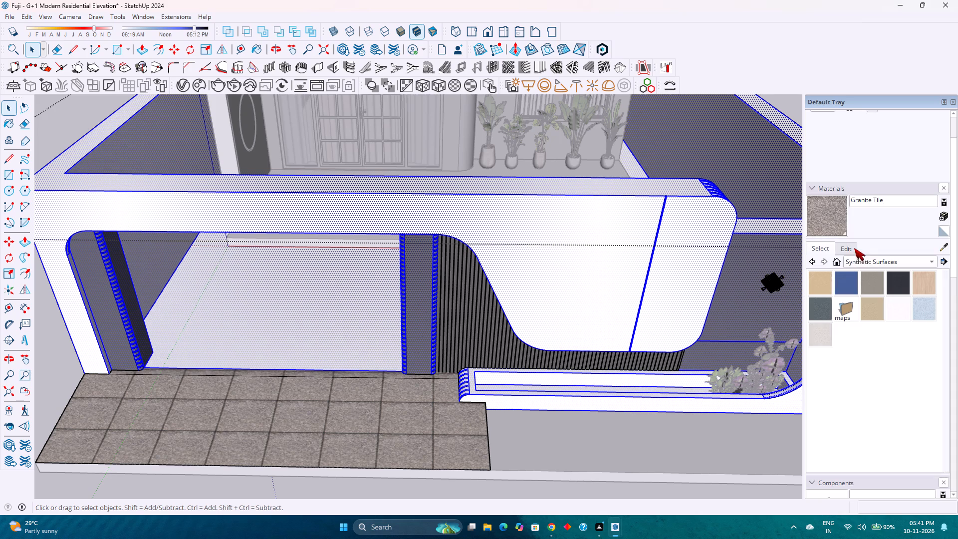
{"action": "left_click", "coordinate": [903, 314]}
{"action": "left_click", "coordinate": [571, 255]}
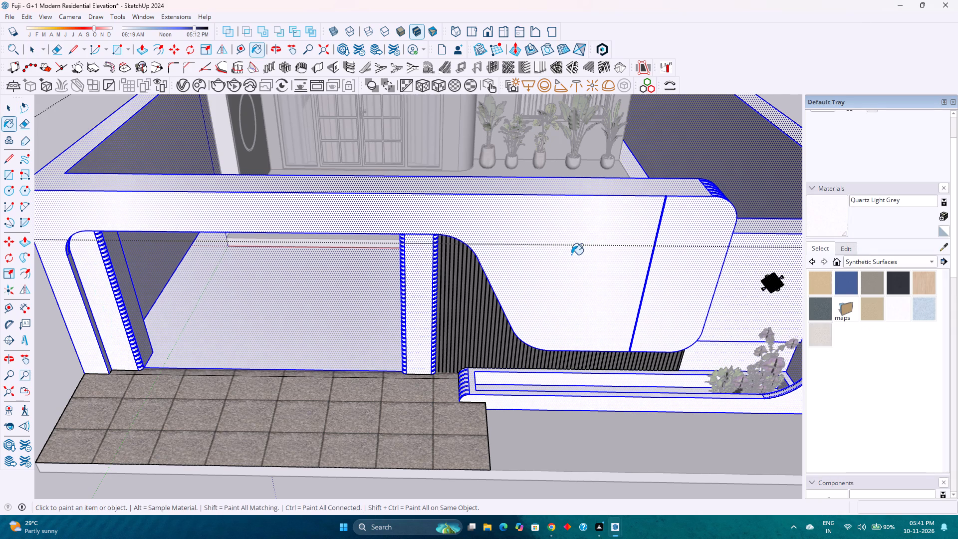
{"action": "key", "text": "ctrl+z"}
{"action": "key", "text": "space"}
Paint the front boundary wall's main face, rounded end panel, top face and planter front with Quartz Light Grey from Synthetic Surfaces.
{"action": "left_click", "coordinate": [571, 256]}
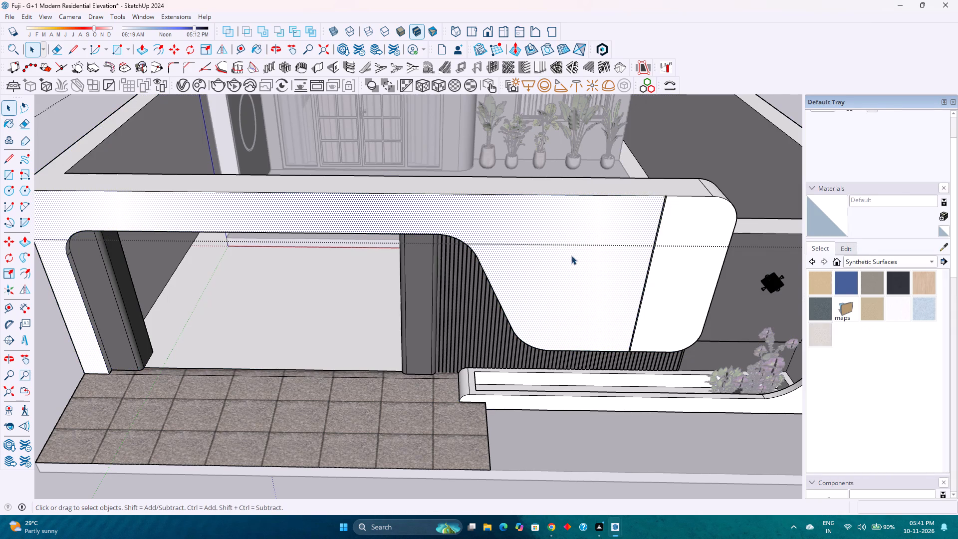
{"action": "left_click", "coordinate": [893, 309]}
{"action": "left_click", "coordinate": [582, 295]}
{"action": "left_click", "coordinate": [678, 294]}
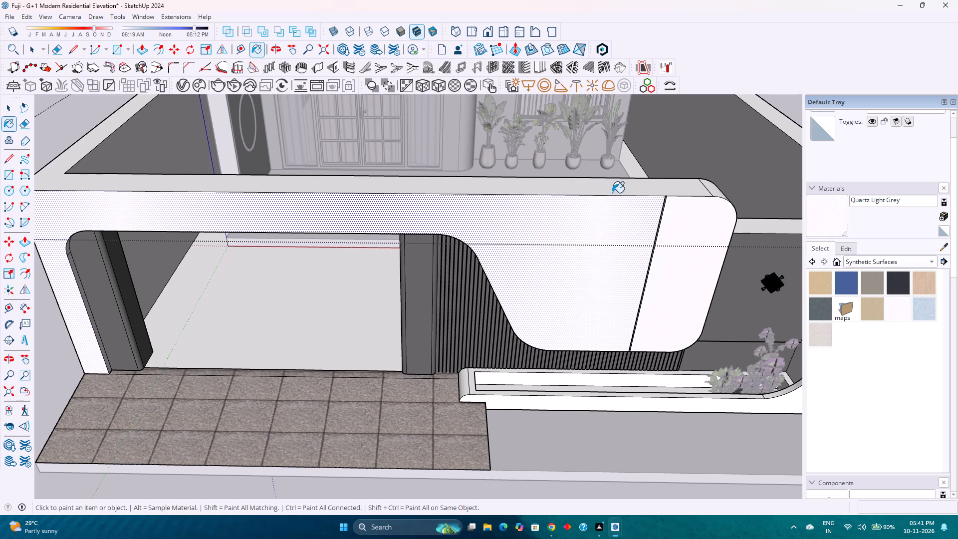
{"action": "left_click", "coordinate": [612, 189]}
{"action": "left_click", "coordinate": [565, 401]}
Paint the planter trough's rim, end and visible inside faces beside the ramp with Quartz Light Grey.
{"action": "scroll", "coordinate": [484, 392], "scroll_direction": "up", "scroll_amount": 7}
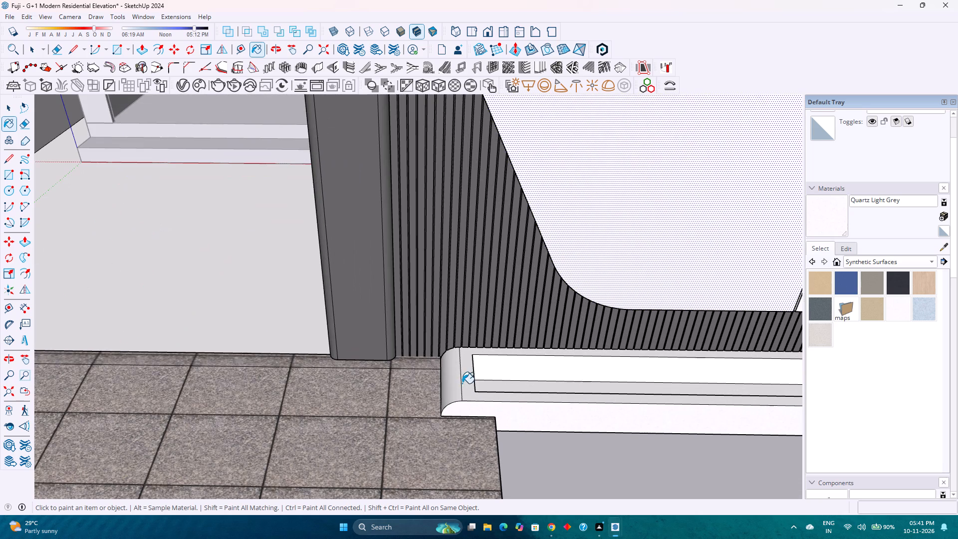
{"action": "left_click", "coordinate": [467, 382]}
{"action": "left_click", "coordinate": [501, 367]}
{"action": "scroll", "coordinate": [506, 385], "scroll_direction": "up", "scroll_amount": 3}
{"action": "middle_click_drag", "start_coordinate": [500, 385], "coordinate": [336, 391]}
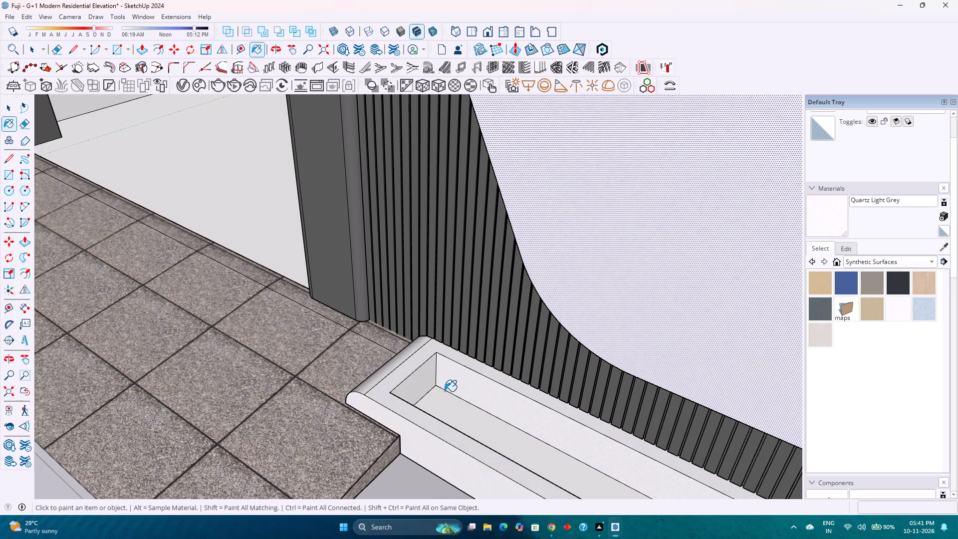
{"action": "left_click", "coordinate": [458, 401]}
{"action": "left_click", "coordinate": [420, 387]}
{"action": "left_click", "coordinate": [388, 365]}
Paint the planter trough's remaining hidden inner side with Quartz Light Grey.
{"action": "scroll", "coordinate": [430, 394], "scroll_direction": "down", "scroll_amount": 3}
{"action": "middle_click_drag", "start_coordinate": [435, 402], "coordinate": [265, 402]}
{"action": "scroll", "coordinate": [349, 405], "scroll_direction": "up", "scroll_amount": 14}
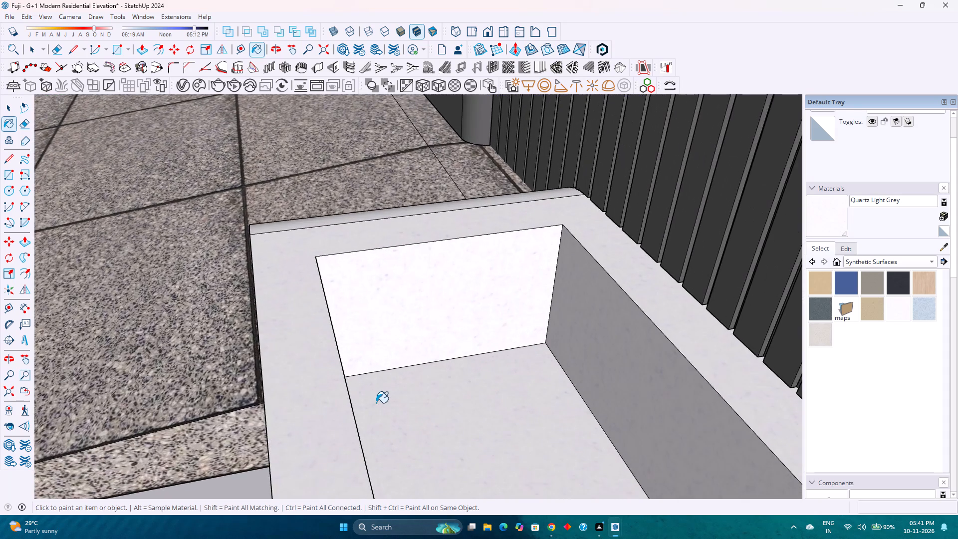
{"action": "scroll", "coordinate": [376, 403], "scroll_direction": "up", "scroll_amount": 3}
{"action": "middle_click_drag", "start_coordinate": [376, 402], "coordinate": [309, 389]}
{"action": "left_click", "coordinate": [301, 371]}
{"action": "scroll", "coordinate": [337, 382], "scroll_direction": "down", "scroll_amount": 5}
{"action": "middle_click_drag", "start_coordinate": [337, 382], "coordinate": [534, 401]}
{"action": "scroll", "coordinate": [506, 388], "scroll_direction": "down", "scroll_amount": 3}
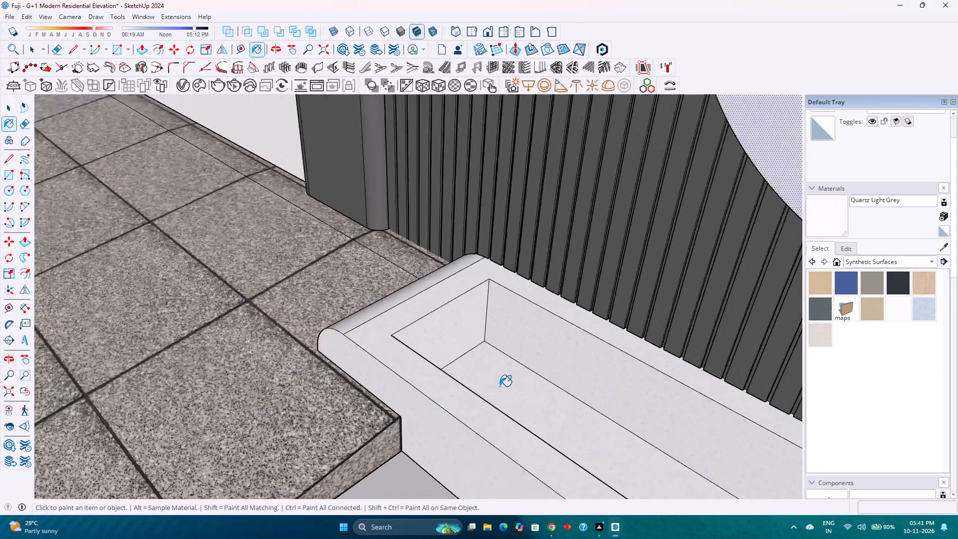
Paint the front wall's top, rounded end and adjoining wall top, plus the side wall at the ramp end, with Quartz Light Grey.
{"action": "scroll", "coordinate": [499, 386], "scroll_direction": "down", "scroll_amount": 19}
{"action": "middle_click_drag", "start_coordinate": [445, 364], "coordinate": [502, 383]}
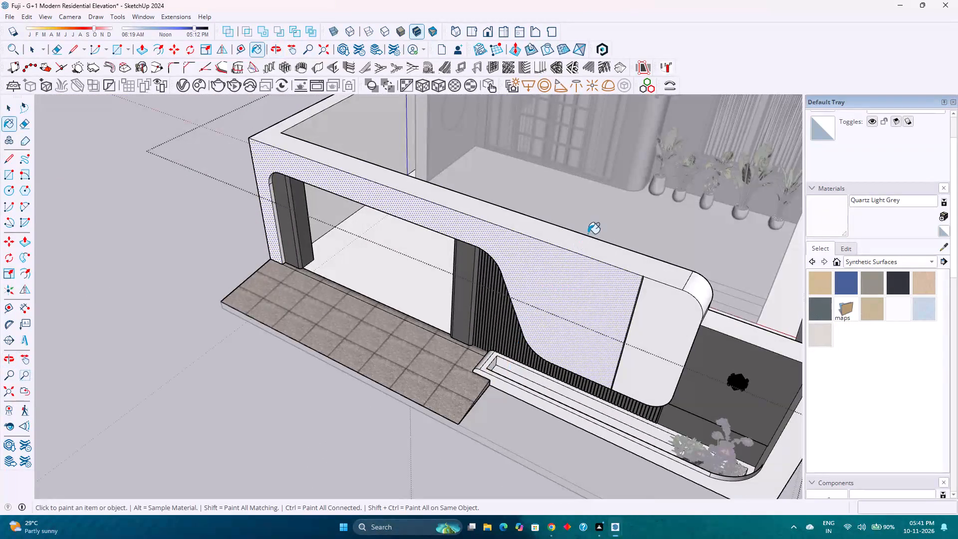
{"action": "left_click", "coordinate": [586, 242]}
{"action": "left_click", "coordinate": [685, 324]}
{"action": "left_click", "coordinate": [698, 294]}
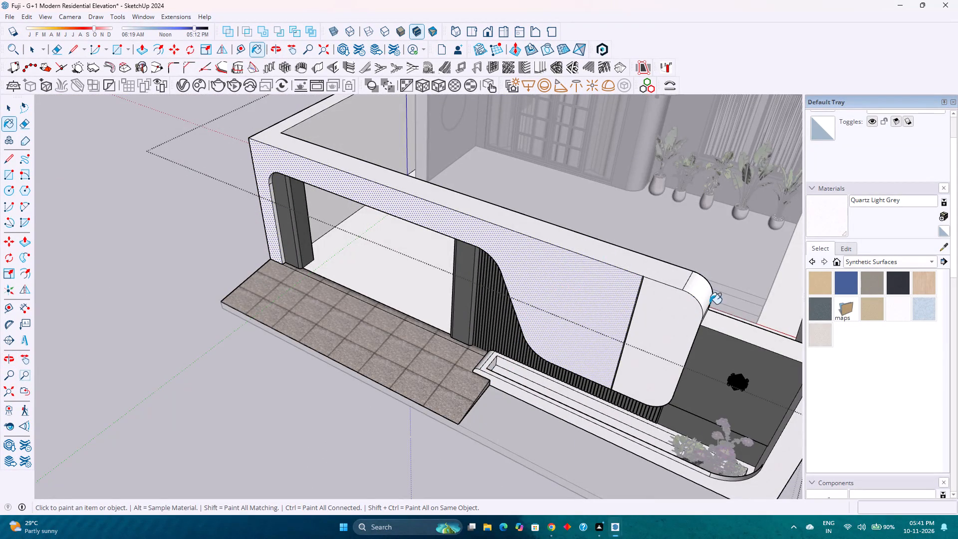
{"action": "left_click", "coordinate": [734, 327]}
{"action": "middle_click_drag", "start_coordinate": [359, 289], "coordinate": [650, 291]}
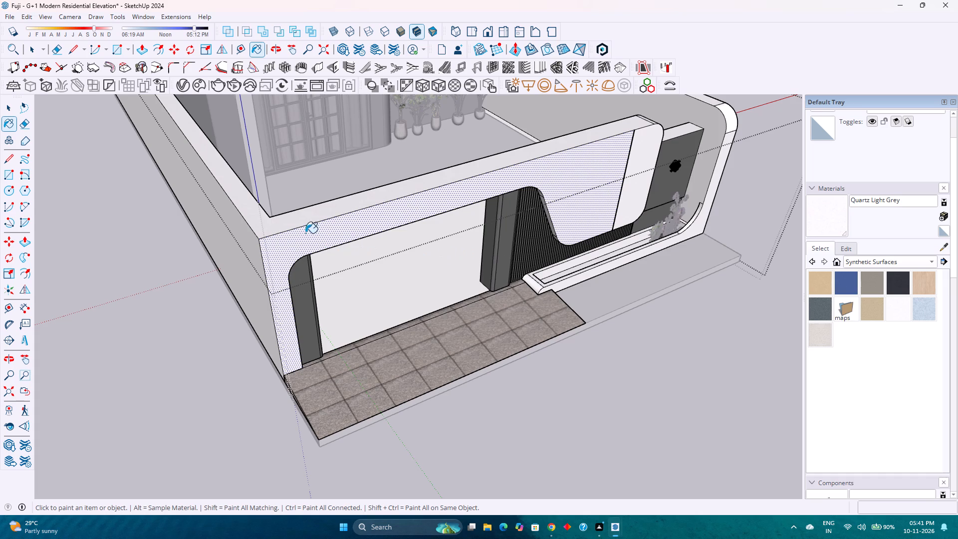
{"action": "left_click", "coordinate": [293, 222]}
{"action": "left_click", "coordinate": [257, 264]}
Paint the boundary wall's planter-end front face, rounded corner, side wall top and outer face with Quartz Light Grey, and close the group.
{"action": "scroll", "coordinate": [397, 330], "scroll_direction": "down", "scroll_amount": 1}
{"action": "middle_click_drag", "start_coordinate": [438, 334], "coordinate": [196, 334]}
{"action": "middle_click", "coordinate": [196, 334]}
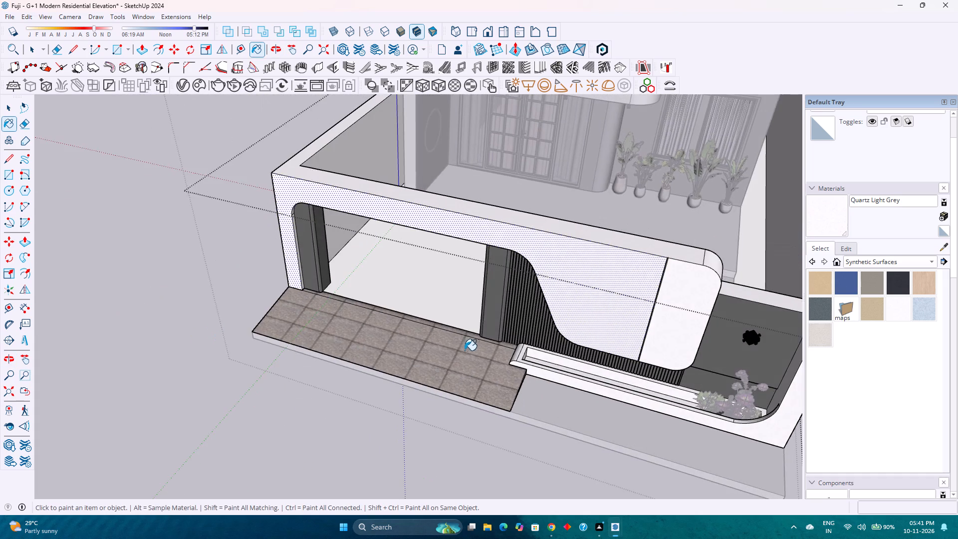
{"action": "scroll", "coordinate": [458, 348], "scroll_direction": "down", "scroll_amount": 2}
{"action": "scroll", "coordinate": [677, 387], "scroll_direction": "up", "scroll_amount": 7}
{"action": "left_click", "coordinate": [749, 329]}
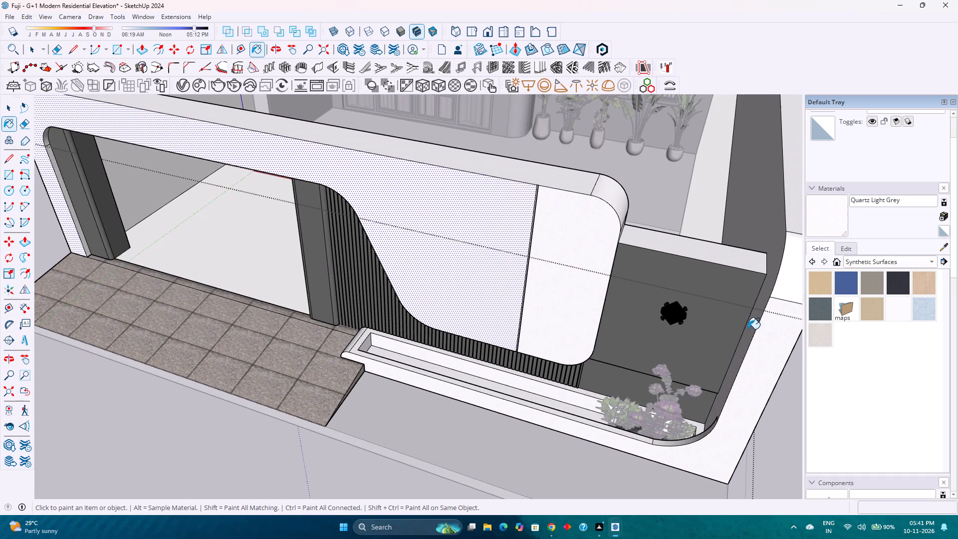
{"action": "middle_click_drag", "start_coordinate": [658, 342], "coordinate": [485, 311]}
{"action": "scroll", "coordinate": [485, 311], "scroll_direction": "down", "scroll_amount": 4}
{"action": "left_click", "coordinate": [612, 339]}
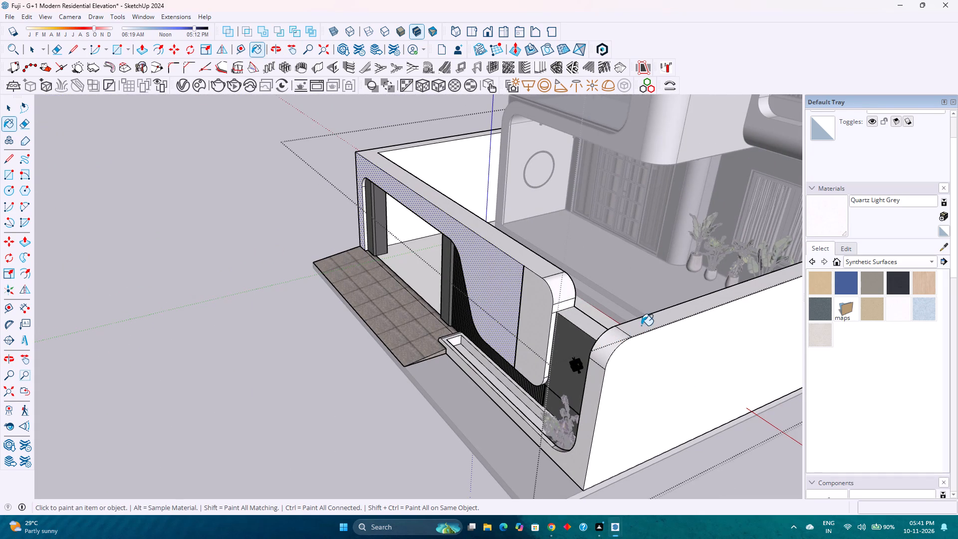
{"action": "left_click", "coordinate": [641, 325]}
{"action": "left_click", "coordinate": [652, 365]}
{"action": "scroll", "coordinate": [636, 364], "scroll_direction": "down", "scroll_amount": 4}
{"action": "key", "text": "space"}
{"action": "key", "text": "Escape"}
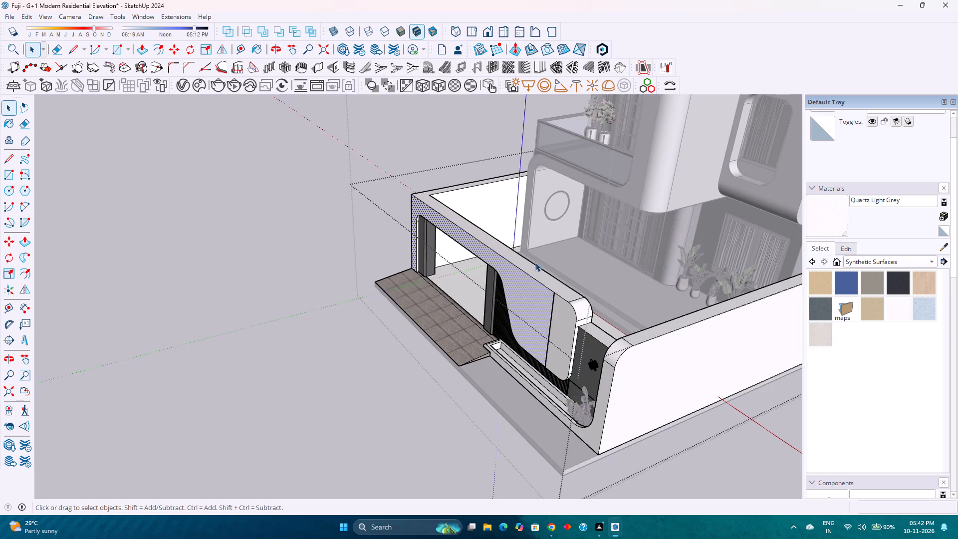
Open the main building's facade group for editing.
{"action": "middle_click_drag", "start_coordinate": [485, 302], "coordinate": [387, 359], "text": "shift"}
{"action": "scroll", "coordinate": [372, 365], "scroll_direction": "down", "scroll_amount": 1, "text": "shift"}
{"action": "middle_click_drag", "start_coordinate": [362, 366], "coordinate": [524, 381]}
{"action": "middle_click", "coordinate": [524, 381]}
{"action": "scroll", "coordinate": [515, 259], "scroll_direction": "up", "scroll_amount": 3}
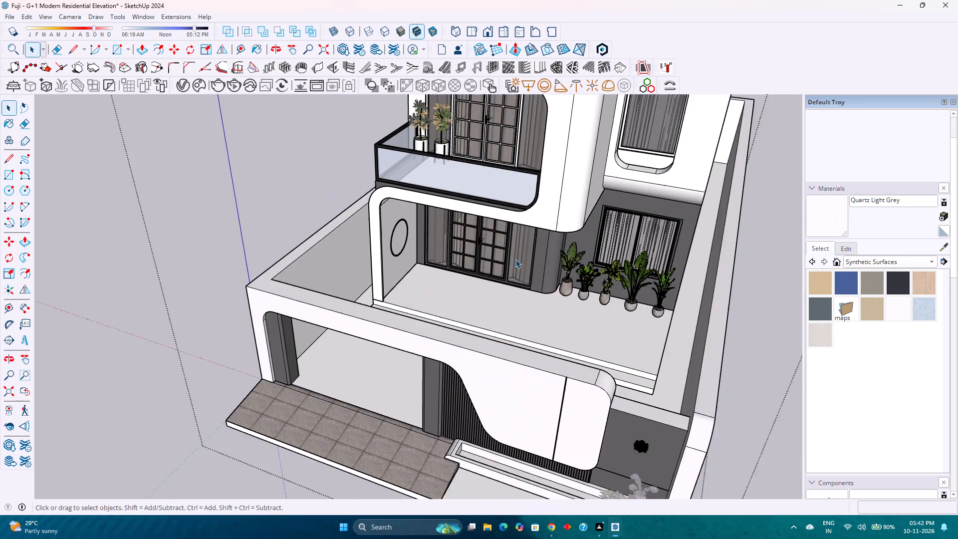
{"action": "middle_click_drag", "start_coordinate": [515, 264], "coordinate": [486, 347], "text": "shift"}
{"action": "middle_click", "coordinate": [486, 347], "text": "shift"}
{"action": "double_click", "coordinate": [546, 283]}
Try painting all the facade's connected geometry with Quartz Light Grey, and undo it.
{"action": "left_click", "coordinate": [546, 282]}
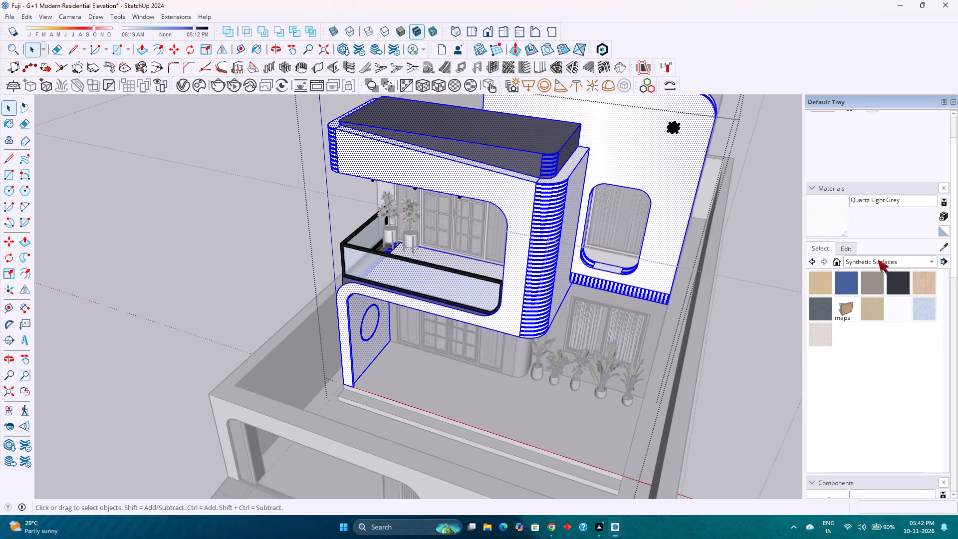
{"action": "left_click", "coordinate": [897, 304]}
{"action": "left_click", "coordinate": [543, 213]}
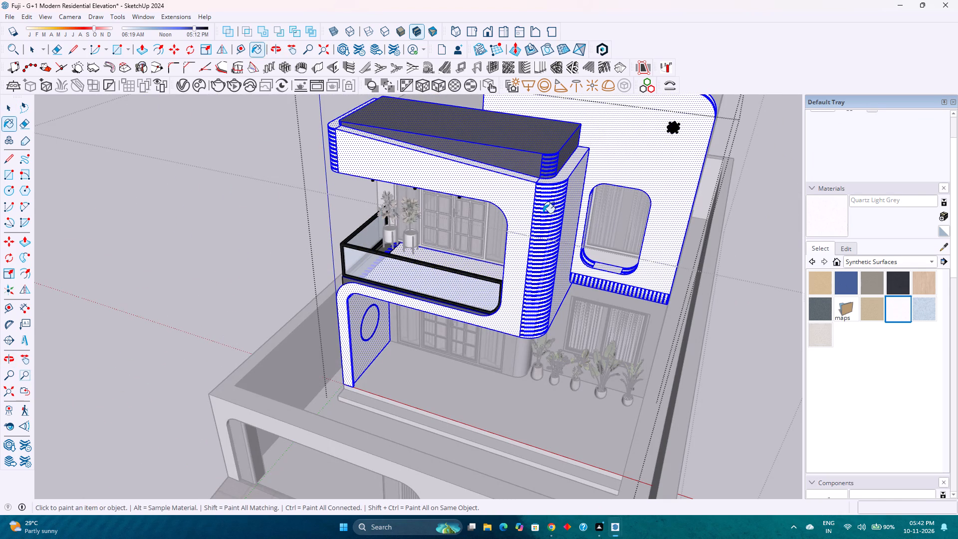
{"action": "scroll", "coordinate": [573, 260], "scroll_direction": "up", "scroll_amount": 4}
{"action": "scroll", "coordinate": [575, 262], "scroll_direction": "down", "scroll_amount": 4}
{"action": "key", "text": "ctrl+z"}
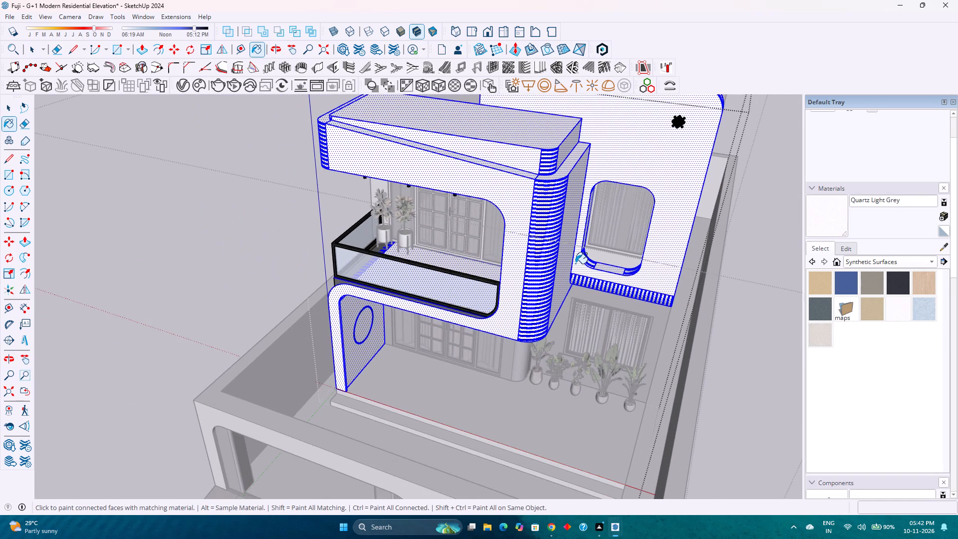
Paint the building frame's front face, rounded corner column, entrance side wall, top edge and window-side face with Quartz Light Grey.
{"action": "scroll", "coordinate": [530, 247], "scroll_direction": "up", "scroll_amount": 1}
{"action": "key", "text": "space"}
{"action": "left_click", "coordinate": [516, 243]}
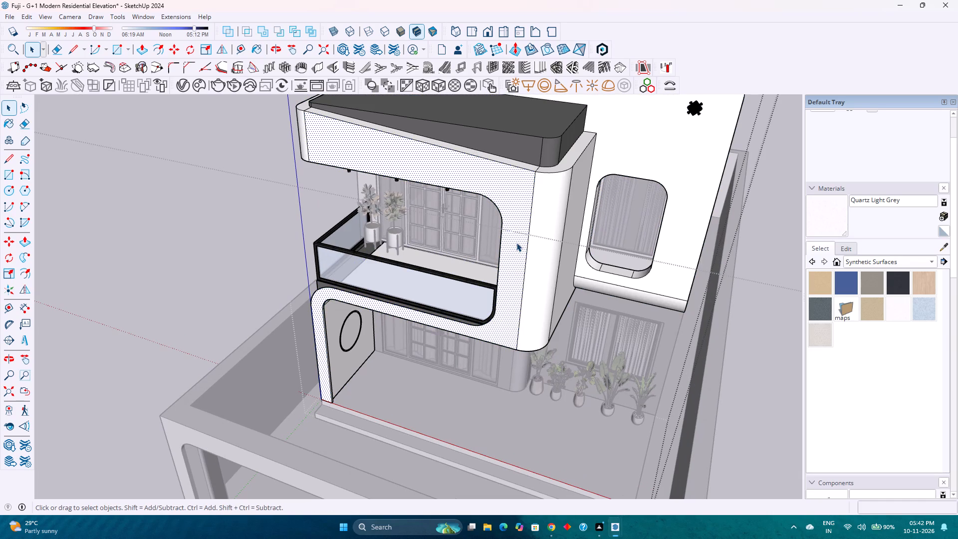
{"action": "left_click", "coordinate": [901, 314]}
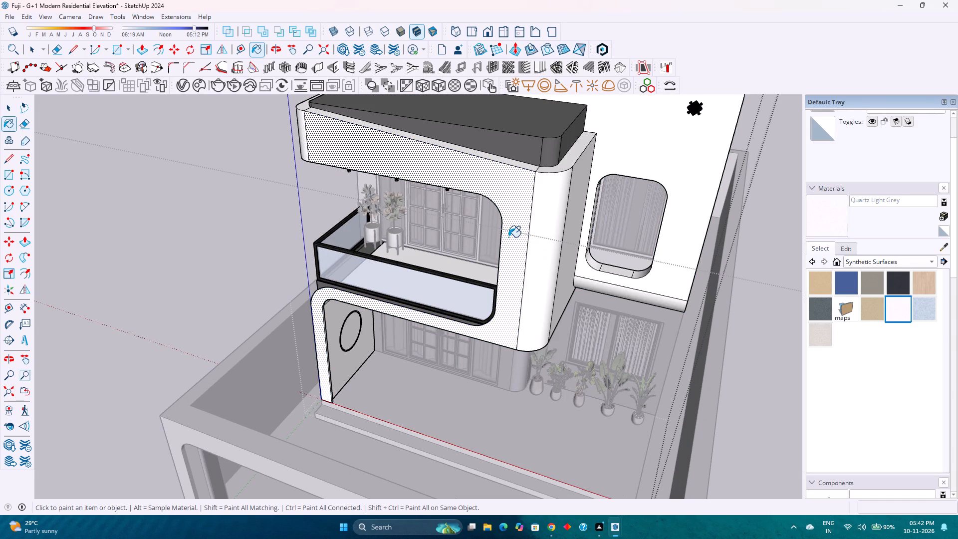
{"action": "left_click", "coordinate": [510, 236]}
{"action": "left_click", "coordinate": [556, 255]}
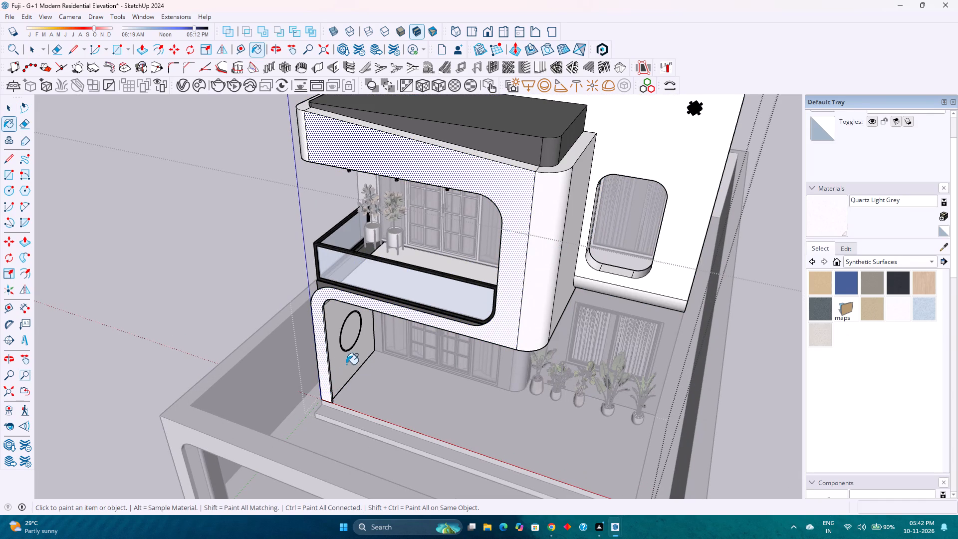
{"action": "left_click", "coordinate": [346, 364]}
{"action": "left_click", "coordinate": [558, 304]}
{"action": "left_click", "coordinate": [545, 301]}
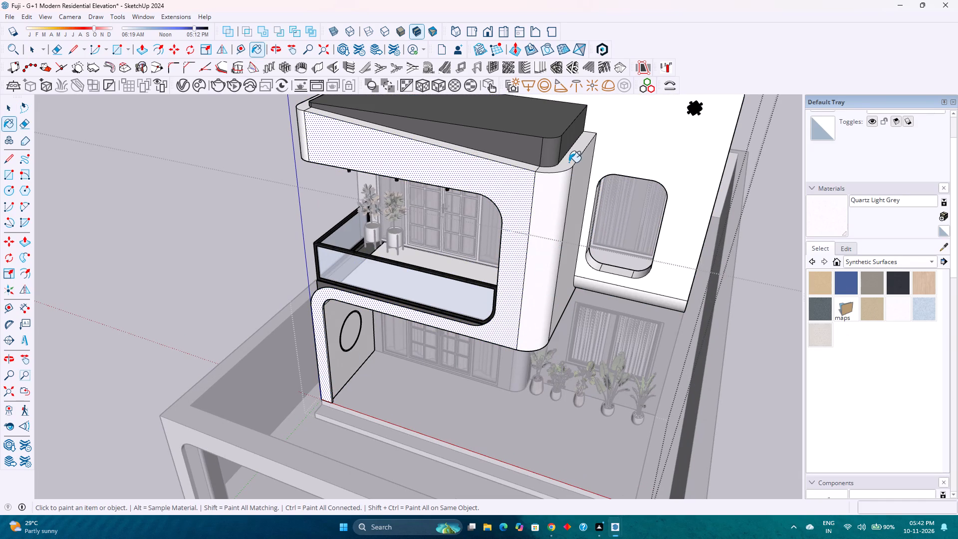
{"action": "left_click", "coordinate": [569, 160]}
{"action": "left_click", "coordinate": [582, 178]}
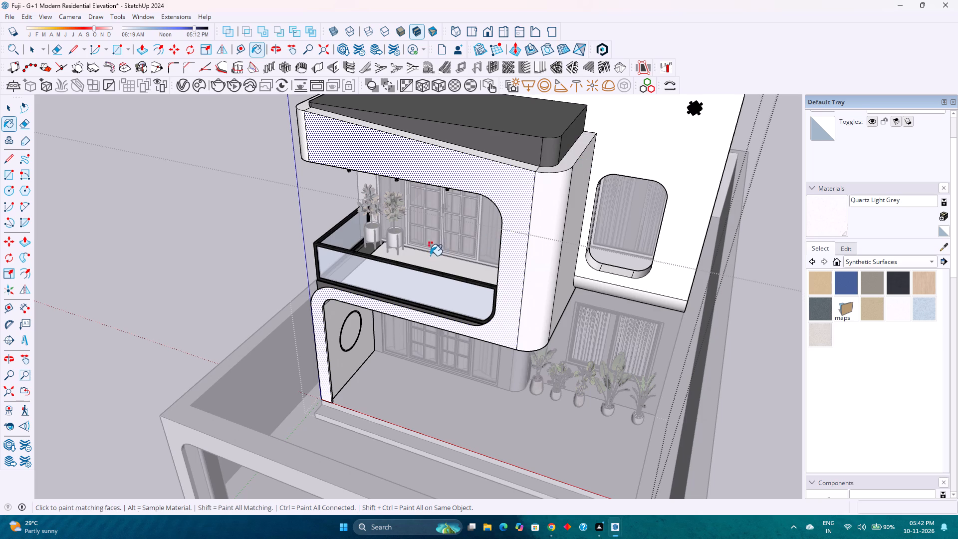
Paint the balcony frame's opposite rounded corner, its side face and the curved shoulder below the railing with Quartz Light Grey.
{"action": "middle_click_drag", "start_coordinate": [430, 256], "coordinate": [466, 430], "text": "shift"}
{"action": "middle_click", "coordinate": [466, 430], "text": "shift"}
{"action": "scroll", "coordinate": [392, 353], "scroll_direction": "up", "scroll_amount": 6}
{"action": "middle_click_drag", "start_coordinate": [338, 353], "coordinate": [542, 359]}
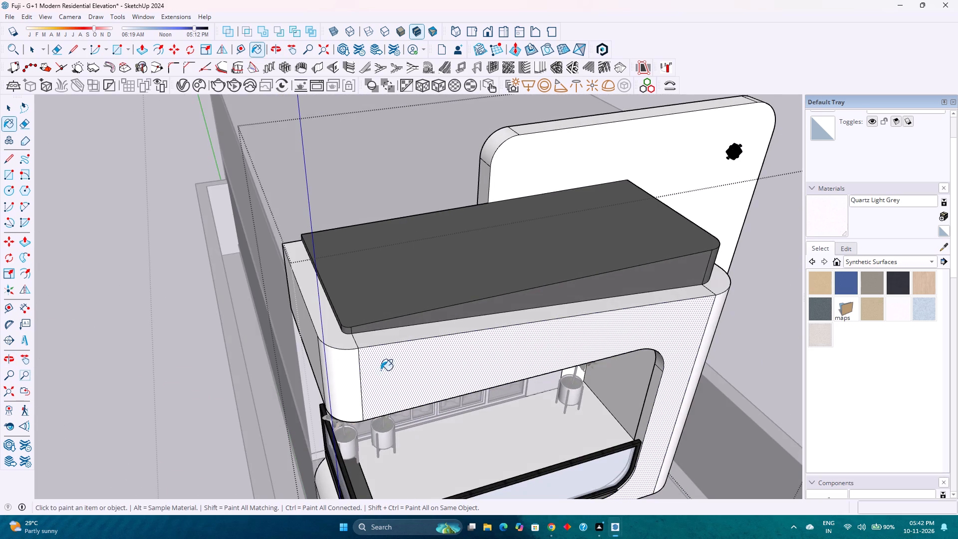
{"action": "left_click", "coordinate": [337, 377]}
{"action": "left_click", "coordinate": [308, 338]}
{"action": "middle_click_drag", "start_coordinate": [318, 362], "coordinate": [429, 318]}
{"action": "scroll", "coordinate": [432, 316], "scroll_direction": "down", "scroll_amount": 5}
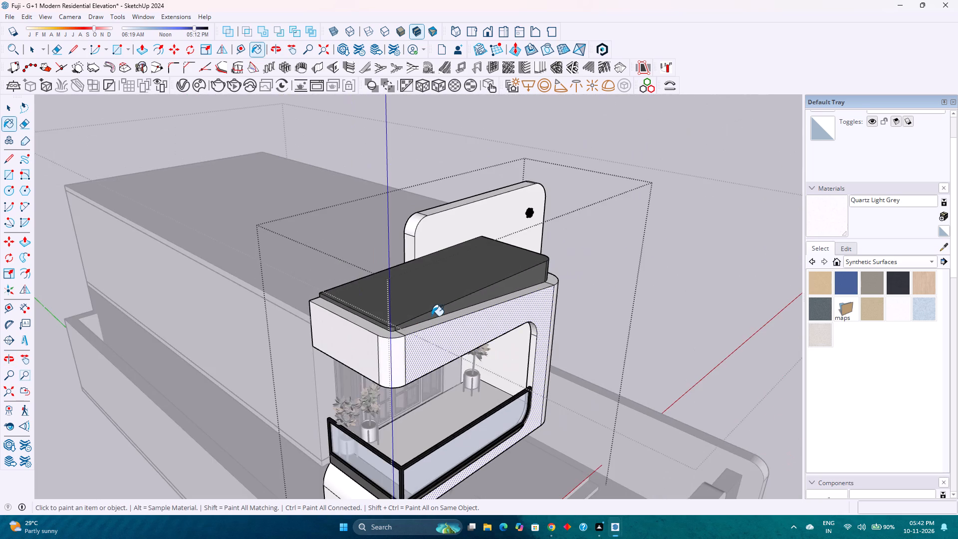
{"action": "scroll", "coordinate": [466, 476], "scroll_direction": "up", "scroll_amount": 3}
{"action": "middle_click_drag", "start_coordinate": [448, 453], "coordinate": [470, 374], "text": "shift"}
{"action": "middle_click_drag", "start_coordinate": [470, 374], "coordinate": [489, 338], "text": "shift"}
{"action": "left_click", "coordinate": [380, 413]}
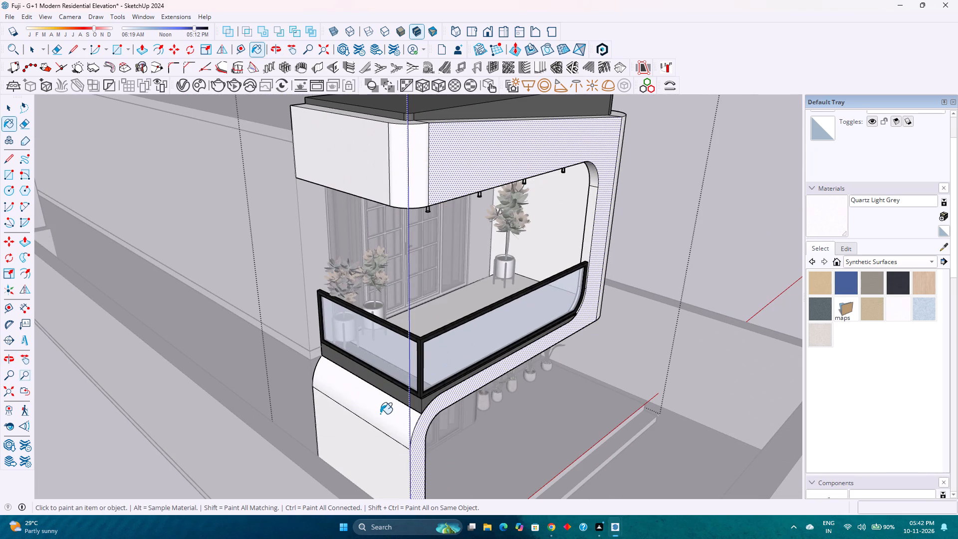
Paint the face below the balcony's curved shoulder and the tall rear panel's front, edges and rounded corners with Quartz Light Grey.
{"action": "left_click", "coordinate": [372, 449]}
{"action": "scroll", "coordinate": [433, 350], "scroll_direction": "up", "scroll_amount": 3}
{"action": "middle_click_drag", "start_coordinate": [439, 354], "coordinate": [487, 437], "text": "shift"}
{"action": "scroll", "coordinate": [475, 424], "scroll_direction": "down", "scroll_amount": 4}
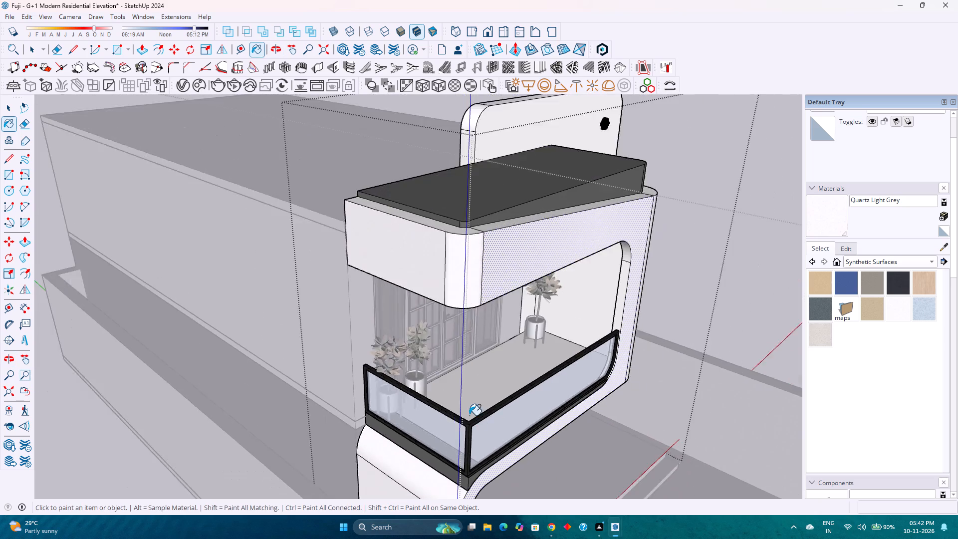
{"action": "scroll", "coordinate": [469, 415], "scroll_direction": "down", "scroll_amount": 5}
{"action": "middle_click_drag", "start_coordinate": [551, 404], "coordinate": [486, 432]}
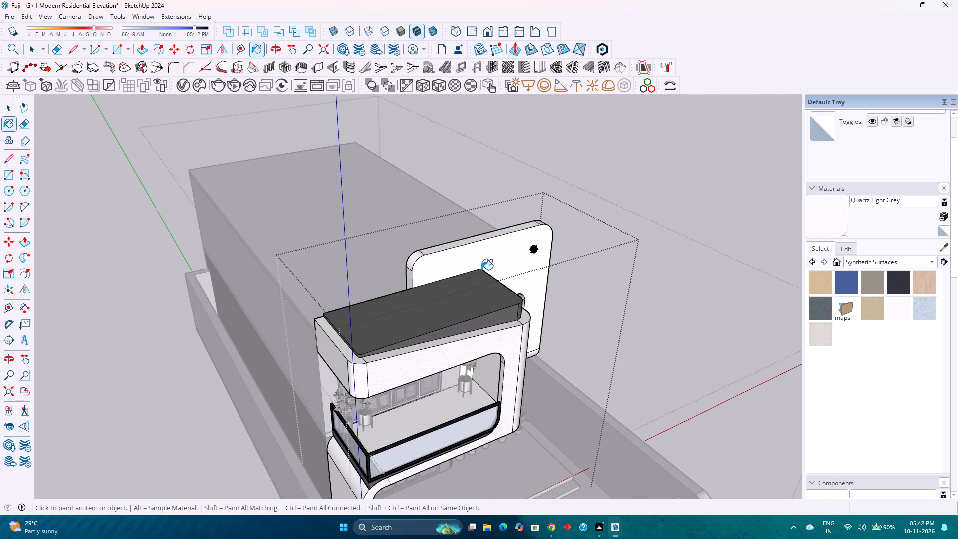
{"action": "left_click", "coordinate": [483, 235]}
{"action": "scroll", "coordinate": [427, 264], "scroll_direction": "up", "scroll_amount": 5}
{"action": "left_click", "coordinate": [452, 271]}
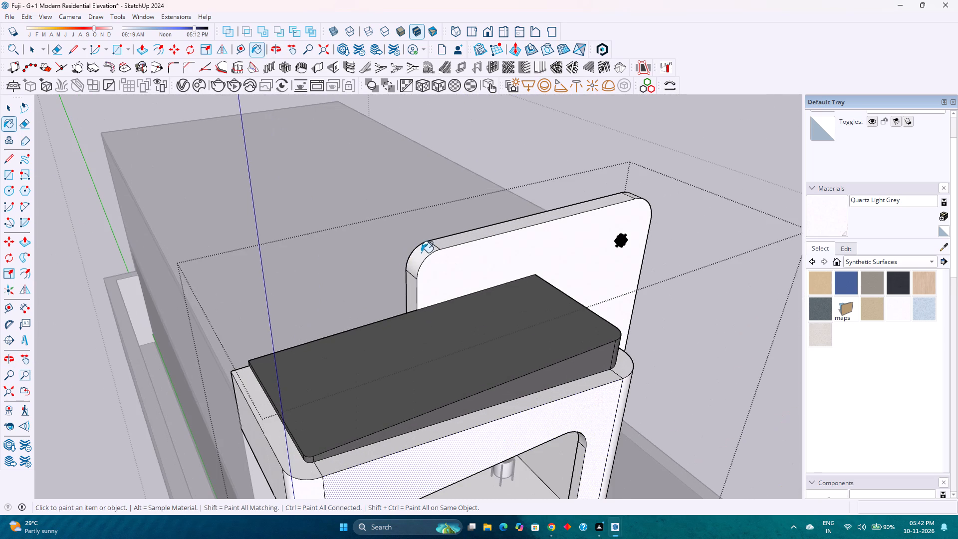
{"action": "left_click", "coordinate": [420, 252]}
{"action": "left_click", "coordinate": [413, 291]}
{"action": "middle_click_drag", "start_coordinate": [634, 291], "coordinate": [398, 296]}
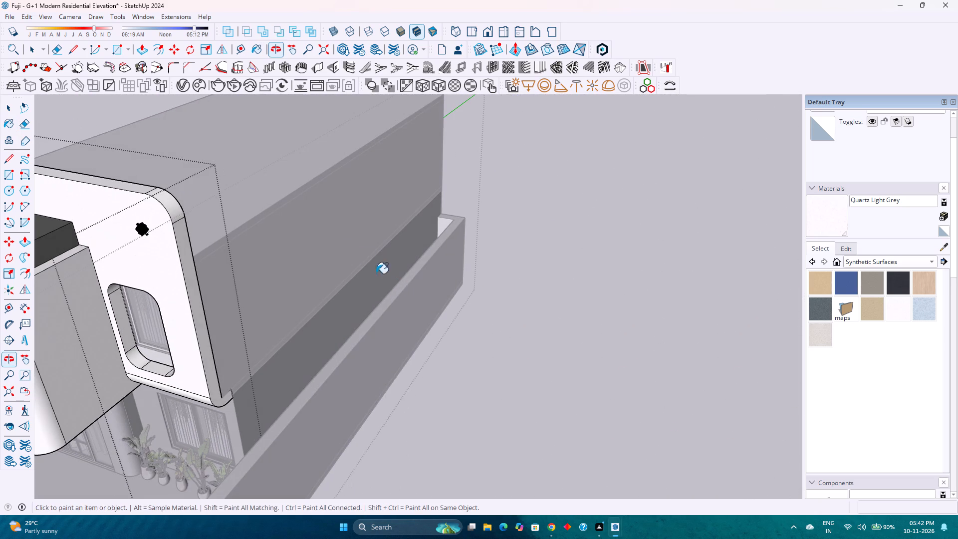
{"action": "left_click", "coordinate": [202, 330]}
{"action": "left_click", "coordinate": [171, 213]}
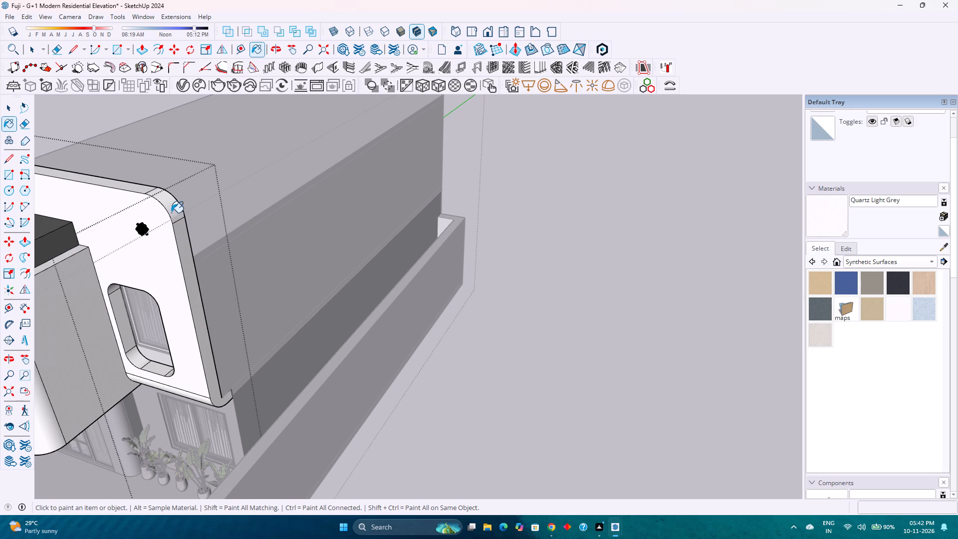
{"action": "scroll", "coordinate": [218, 404], "scroll_direction": "up", "scroll_amount": 5}
{"action": "left_click", "coordinate": [191, 395]}
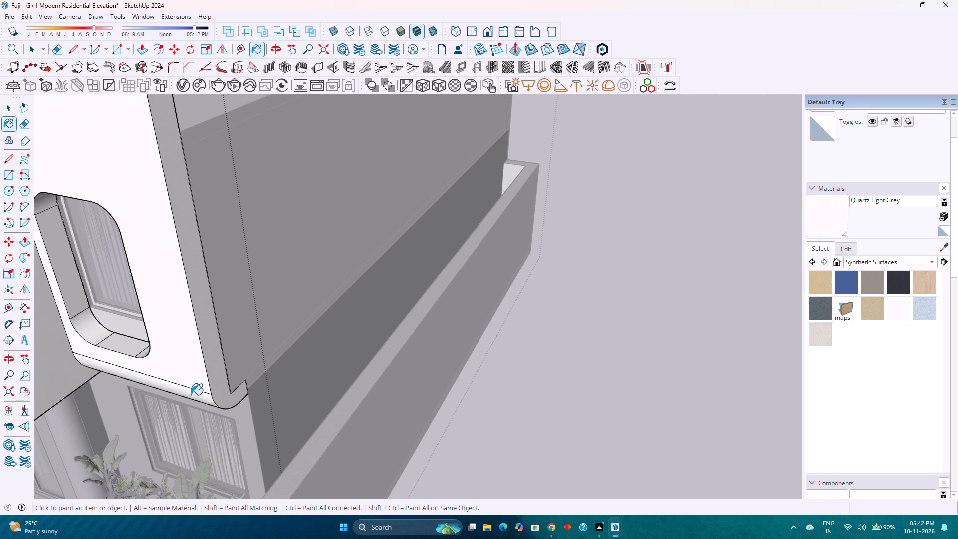
Paint the inner reveal faces and rounded corners of the tall panel's window opening with Quartz Light Grey.
{"action": "scroll", "coordinate": [191, 395], "scroll_direction": "up", "scroll_amount": 4}
{"action": "middle_click_drag", "start_coordinate": [191, 395], "coordinate": [438, 452], "text": "shift"}
{"action": "scroll", "coordinate": [329, 390], "scroll_direction": "up", "scroll_amount": 2}
{"action": "left_click", "coordinate": [299, 366]}
{"action": "left_click", "coordinate": [263, 342]}
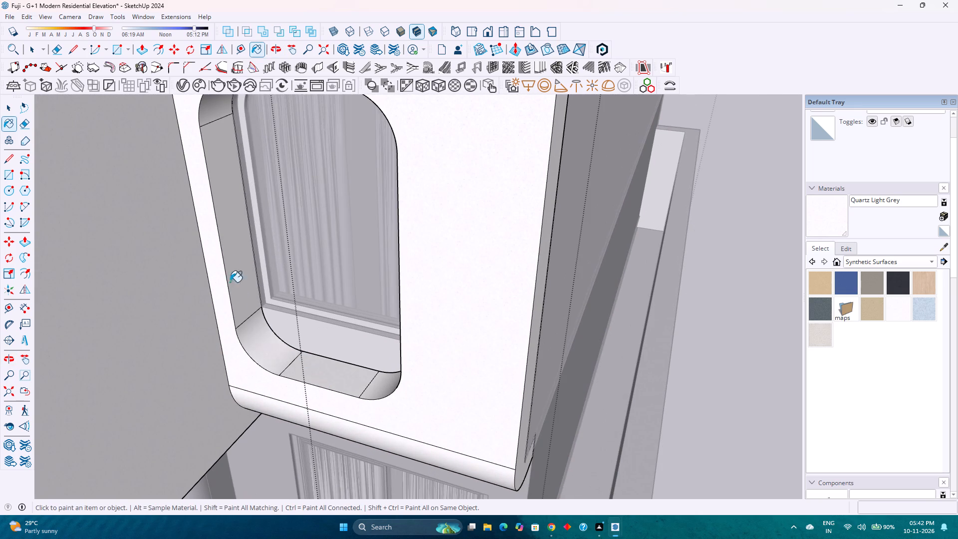
{"action": "left_click", "coordinate": [225, 267]}
{"action": "left_click", "coordinate": [235, 261]}
{"action": "middle_click_drag", "start_coordinate": [265, 305], "coordinate": [480, 384]}
{"action": "left_click", "coordinate": [443, 361]}
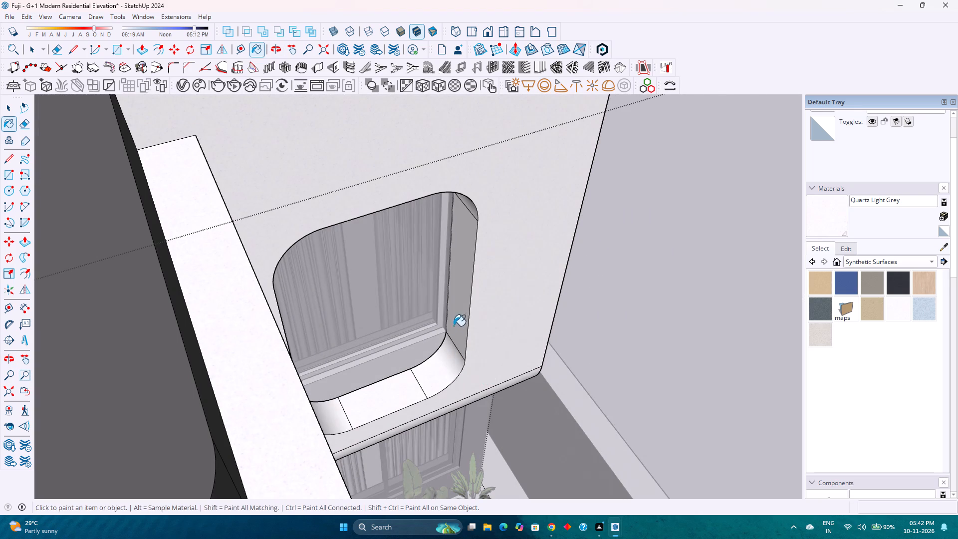
{"action": "left_click", "coordinate": [457, 321]}
{"action": "scroll", "coordinate": [461, 315], "scroll_direction": "up", "scroll_amount": 2}
{"action": "middle_click_drag", "start_coordinate": [479, 299], "coordinate": [502, 402], "text": "shift"}
{"action": "scroll", "coordinate": [460, 328], "scroll_direction": "up", "scroll_amount": 1}
{"action": "middle_click_drag", "start_coordinate": [460, 328], "coordinate": [467, 268]}
{"action": "scroll", "coordinate": [502, 239], "scroll_direction": "up", "scroll_amount": 3}
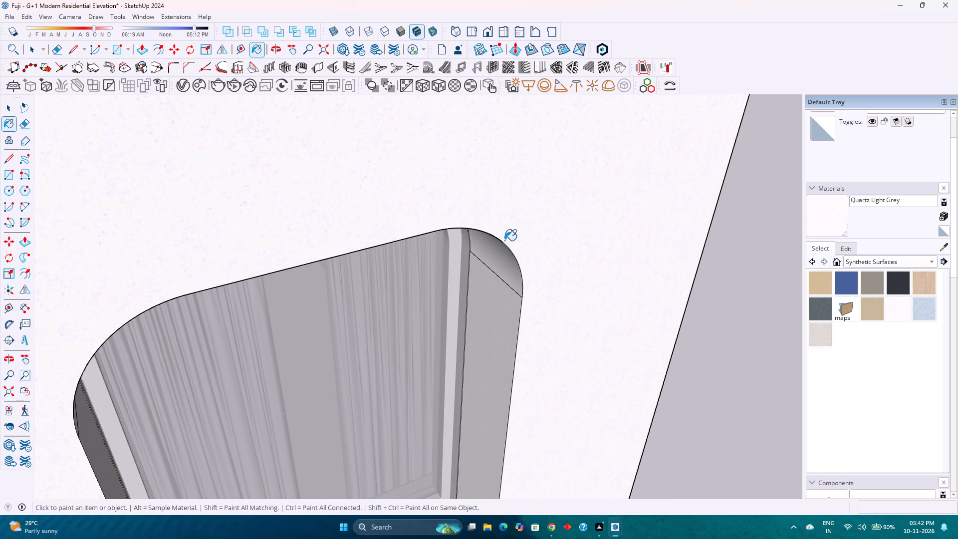
{"action": "left_click", "coordinate": [508, 252]}
{"action": "middle_click_drag", "start_coordinate": [474, 298], "coordinate": [341, 176]}
{"action": "middle_click_drag", "start_coordinate": [275, 234], "coordinate": [313, 185]}
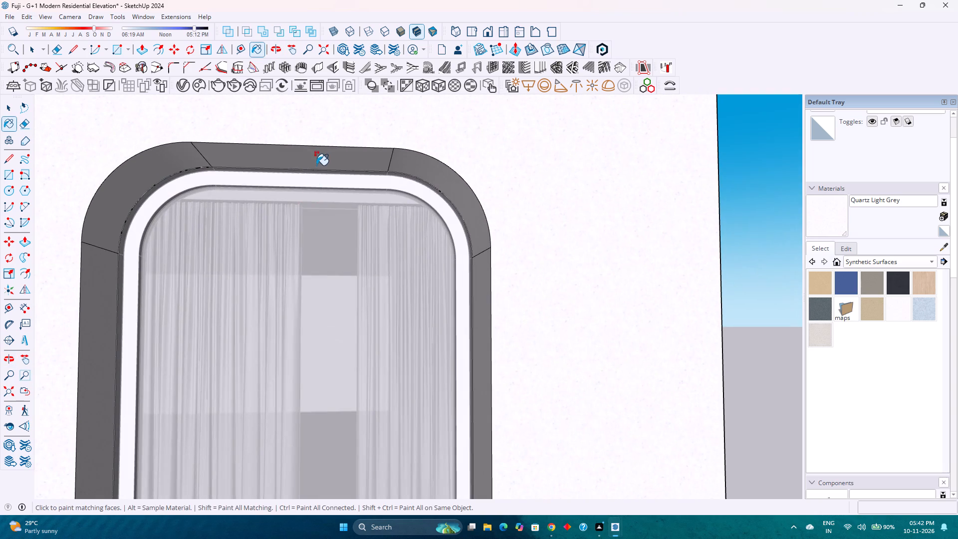
{"action": "left_click", "coordinate": [316, 165]}
{"action": "left_click", "coordinate": [133, 192]}
{"action": "left_click", "coordinate": [449, 178]}
Open the rounded upper-floor window for editing and paint its frame with Wood Veneer 01 from the Wood collection.
{"action": "scroll", "coordinate": [419, 245], "scroll_direction": "down", "scroll_amount": 4}
{"action": "key", "text": "space"}
{"action": "scroll", "coordinate": [420, 245], "scroll_direction": "down", "scroll_amount": 2}
{"action": "key", "text": "Escape"}
{"action": "left_click", "coordinate": [446, 288]}
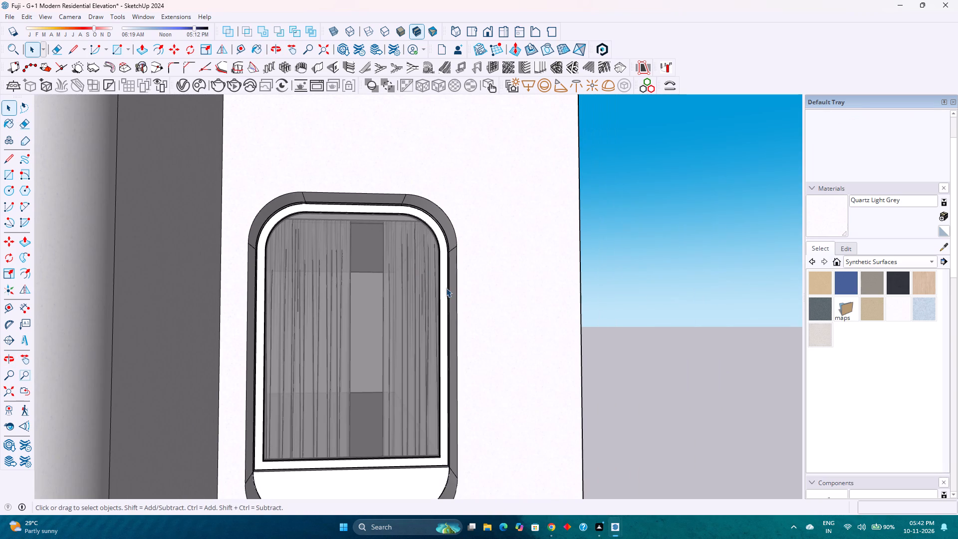
{"action": "double_click", "coordinate": [444, 294]}
{"action": "left_click", "coordinate": [444, 294]}
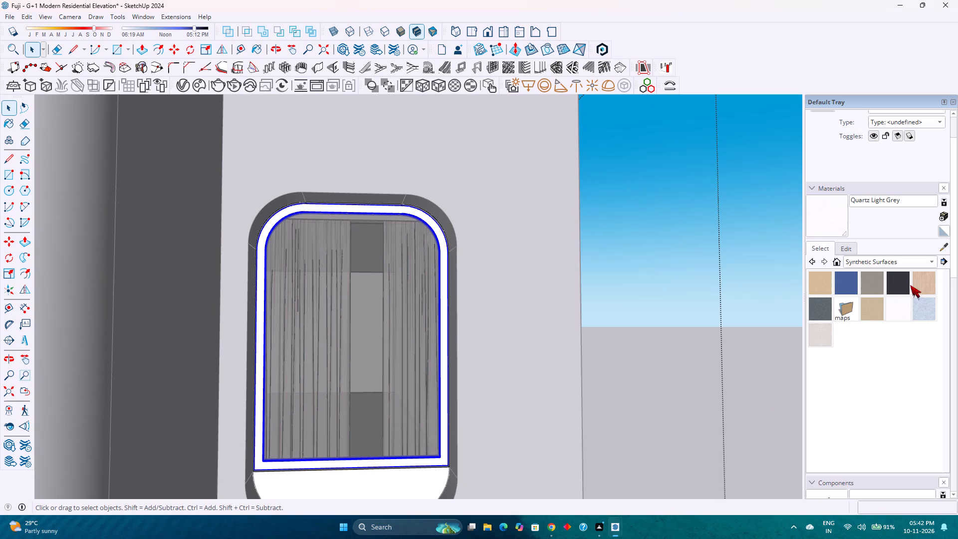
{"action": "left_click", "coordinate": [897, 269]}
{"action": "left_click", "coordinate": [897, 265]}
{"action": "left_click", "coordinate": [840, 295]}
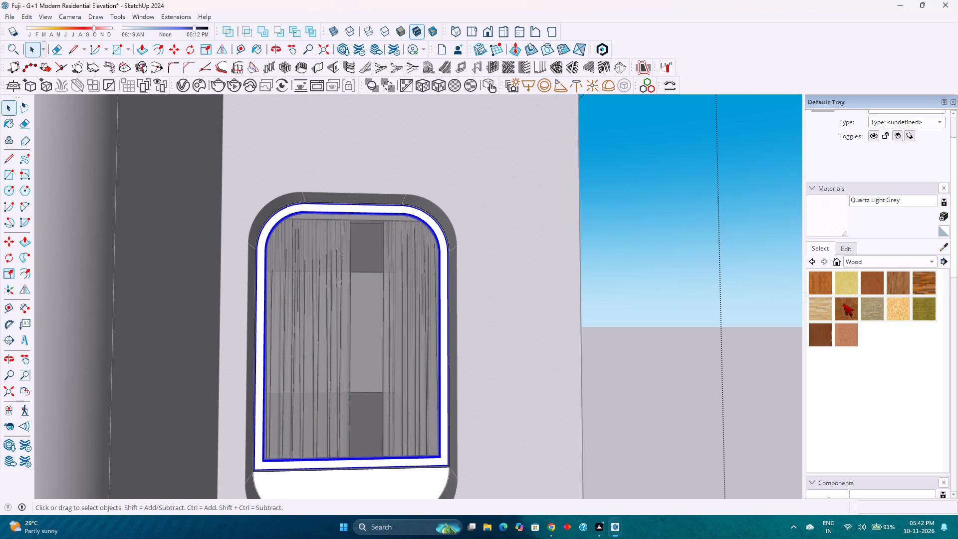
{"action": "left_click", "coordinate": [814, 342]}
{"action": "left_click", "coordinate": [442, 407]}
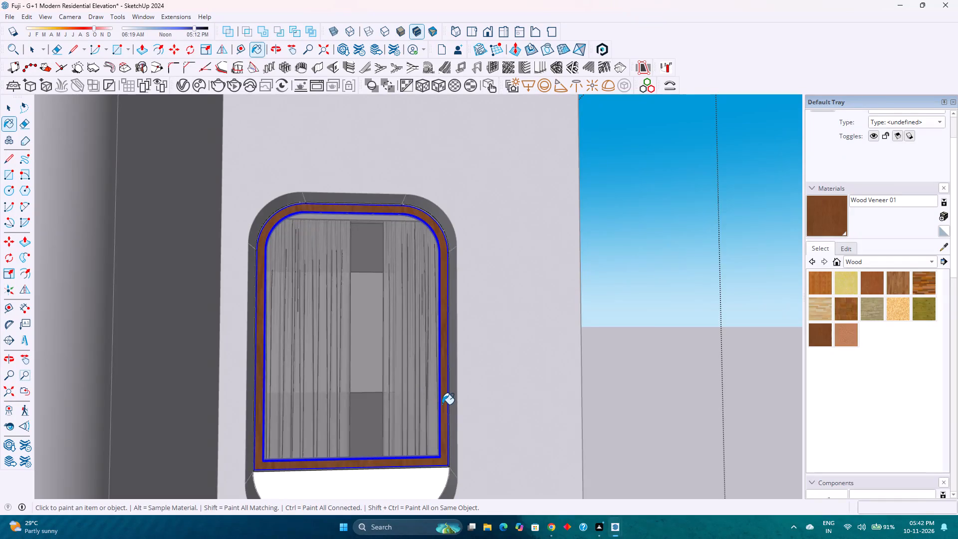
Darken the Wood Veneer 01 material on the rounded window's frame to saturation 38 and lightness 24.
{"action": "scroll", "coordinate": [440, 388], "scroll_direction": "down", "scroll_amount": 4}
{"action": "left_click", "coordinate": [850, 250]}
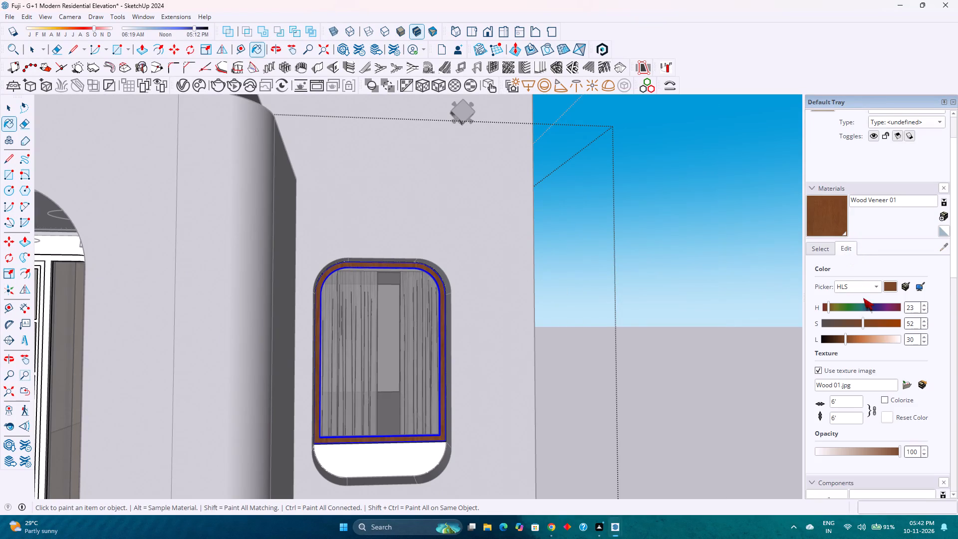
{"action": "left_click_drag", "start_coordinate": [859, 320], "coordinate": [856, 324]}
{"action": "left_click", "coordinate": [856, 324]}
{"action": "left_click_drag", "start_coordinate": [846, 336], "coordinate": [841, 342]}
{"action": "scroll", "coordinate": [454, 423], "scroll_direction": "up", "scroll_amount": 4}
{"action": "left_click", "coordinate": [439, 425]}
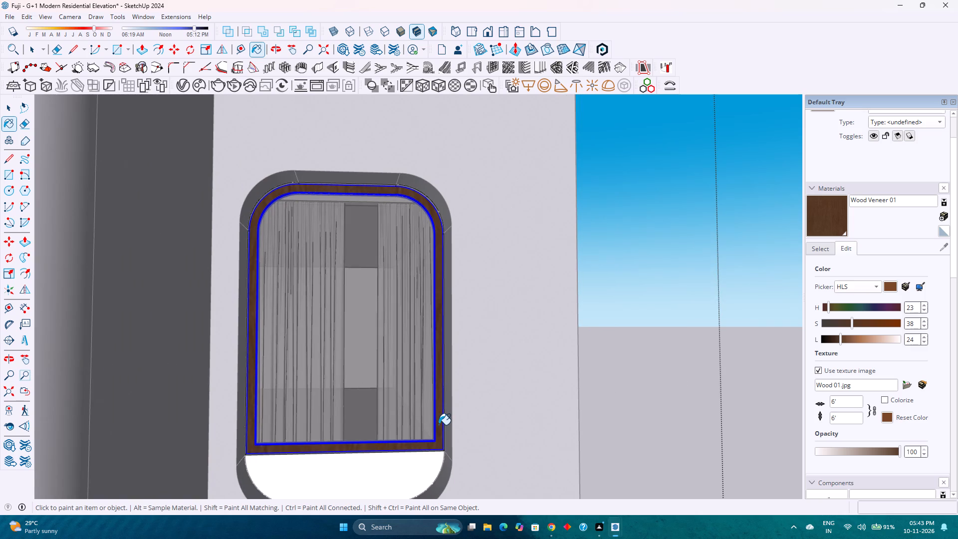
{"action": "key", "text": "space"}
{"action": "scroll", "coordinate": [445, 415], "scroll_direction": "down", "scroll_amount": 4}
{"action": "key", "text": "Escape"}
{"action": "scroll", "coordinate": [446, 407], "scroll_direction": "down", "scroll_amount": 5}
{"action": "scroll", "coordinate": [606, 342], "scroll_direction": "down", "scroll_amount": 3}
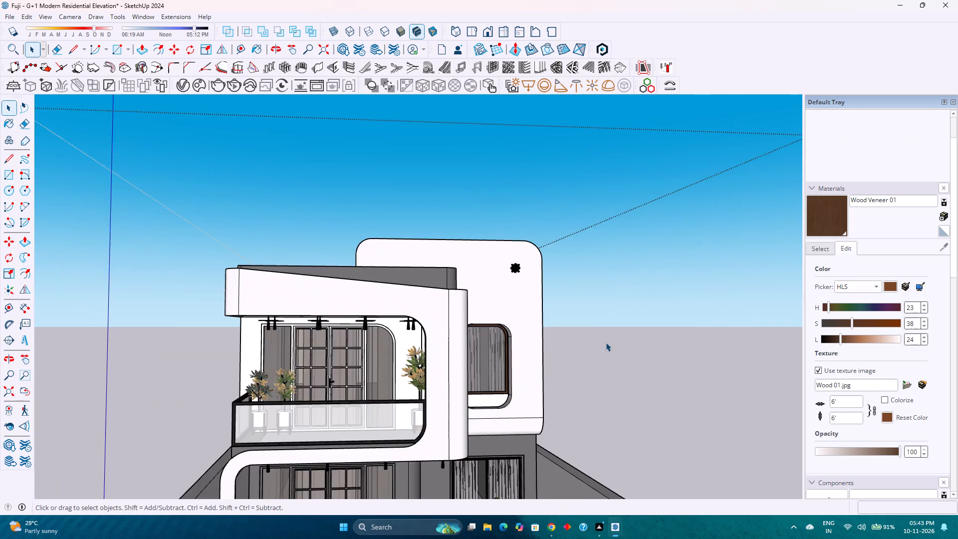
Paint the upper-floor balcony door and side window frames with Metal Seamed from the in-model materials.
{"action": "scroll", "coordinate": [606, 342], "scroll_direction": "down", "scroll_amount": 5}
{"action": "scroll", "coordinate": [443, 378], "scroll_direction": "up", "scroll_amount": 4}
{"action": "scroll", "coordinate": [443, 378], "scroll_direction": "up", "scroll_amount": 1, "text": "shift"}
{"action": "middle_click_drag", "start_coordinate": [443, 378], "coordinate": [419, 336], "text": "shift"}
{"action": "scroll", "coordinate": [331, 307], "scroll_direction": "up", "scroll_amount": 3}
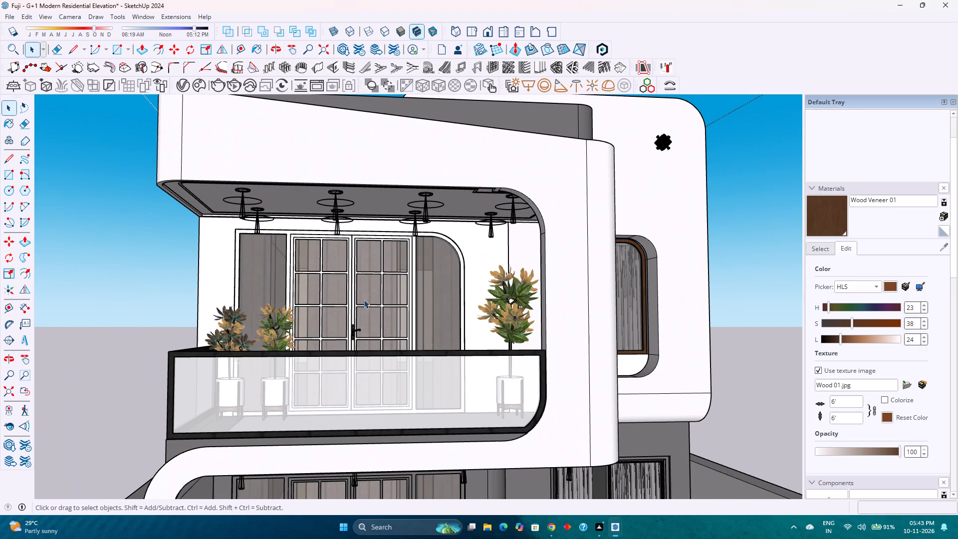
{"action": "double_click", "coordinate": [353, 306]}
{"action": "scroll", "coordinate": [353, 306], "scroll_direction": "up", "scroll_amount": 3}
{"action": "left_click", "coordinate": [350, 304]}
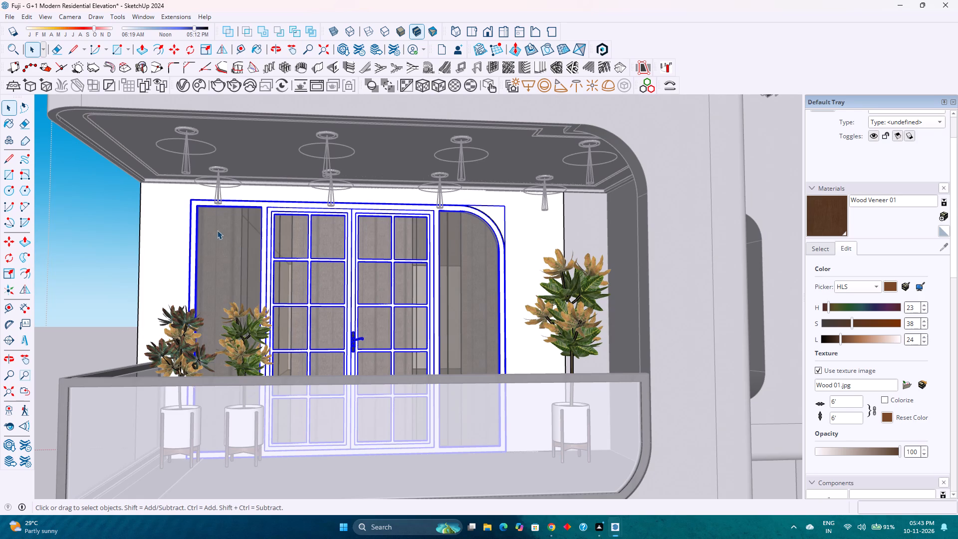
{"action": "scroll", "coordinate": [228, 196], "scroll_direction": "down", "scroll_amount": 1}
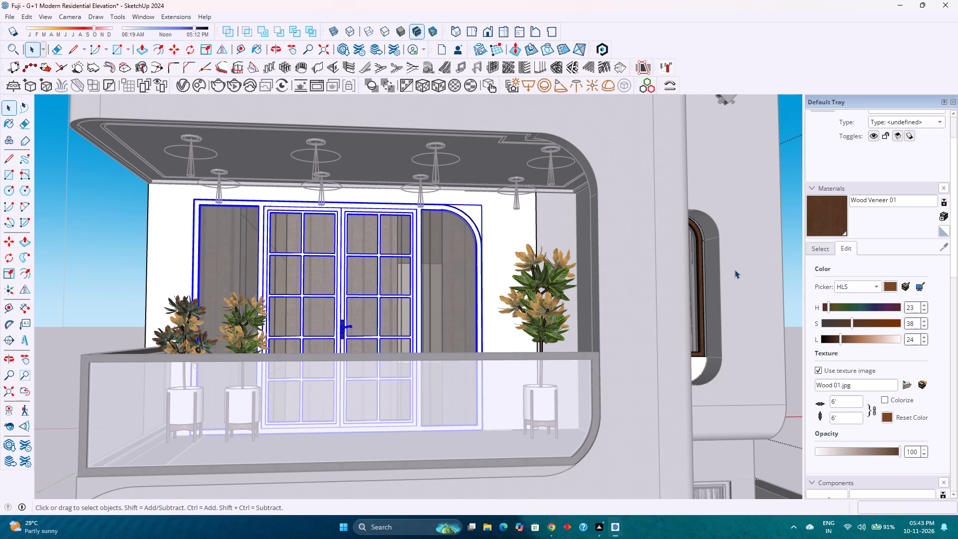
{"action": "left_click", "coordinate": [825, 246]}
{"action": "left_click", "coordinate": [892, 262]}
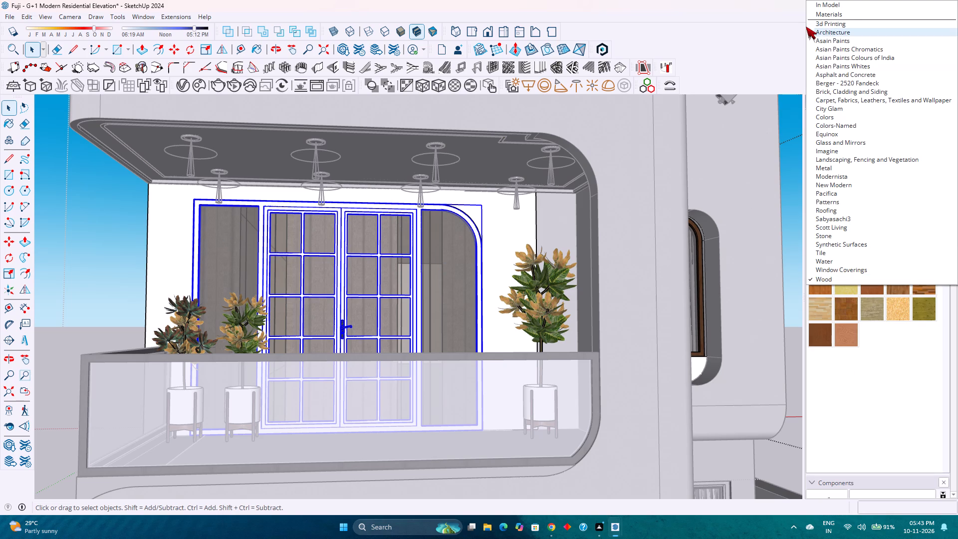
{"action": "left_click", "coordinate": [858, 0]}
{"action": "left_click", "coordinate": [820, 333]}
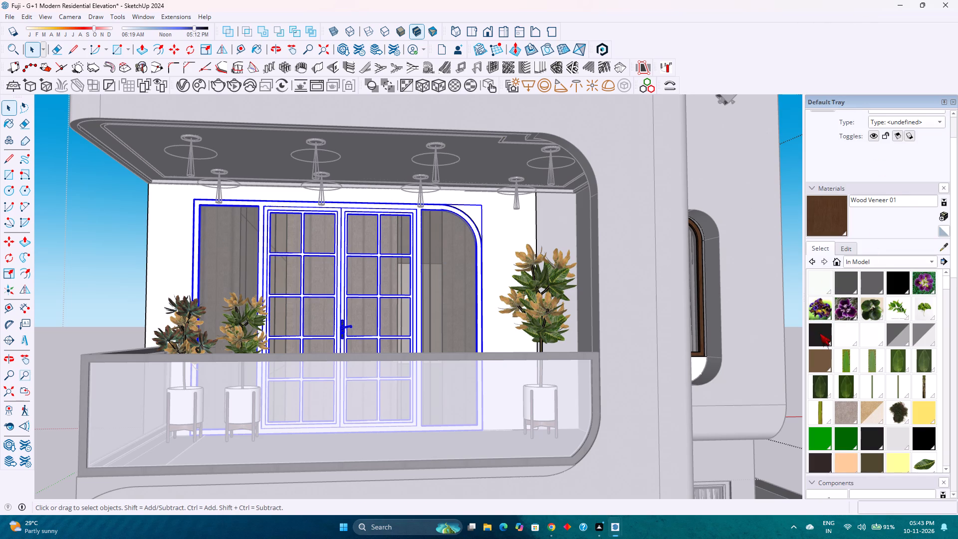
{"action": "left_click", "coordinate": [873, 442]}
{"action": "scroll", "coordinate": [863, 407], "scroll_direction": "down", "scroll_amount": 2}
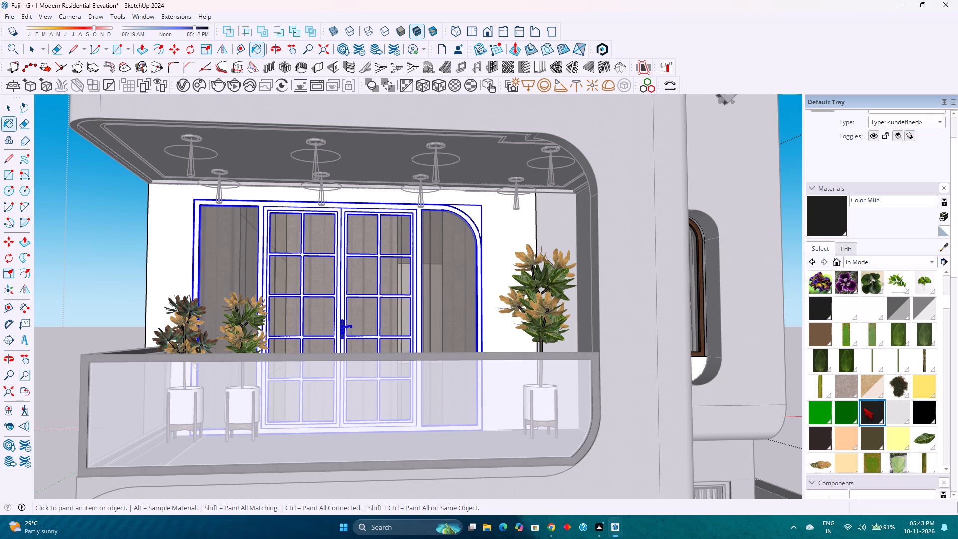
{"action": "left_click", "coordinate": [926, 420]}
{"action": "left_click", "coordinate": [823, 452]}
{"action": "left_click", "coordinate": [819, 444]}
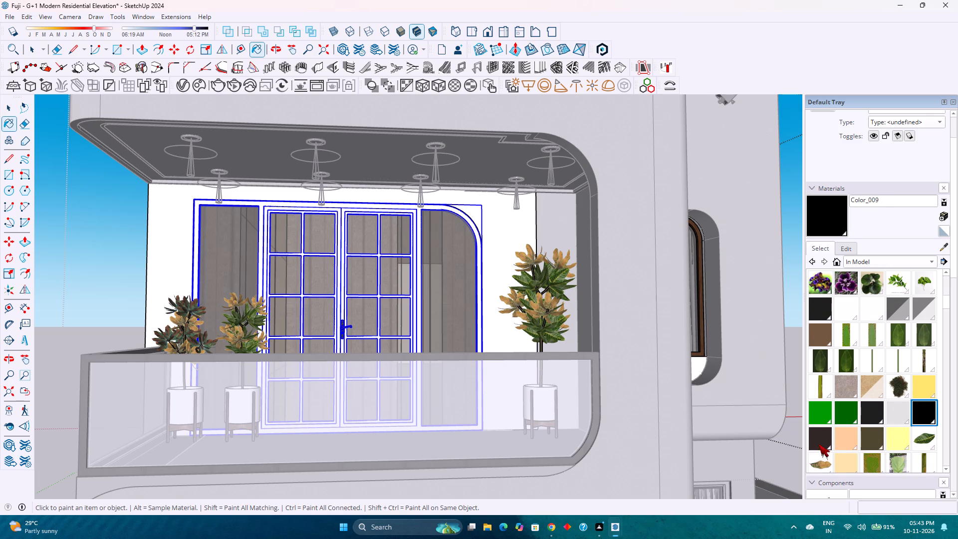
{"action": "scroll", "coordinate": [861, 358], "scroll_direction": "down", "scroll_amount": 4}
{"action": "left_click", "coordinate": [844, 383]}
{"action": "left_click", "coordinate": [884, 414]}
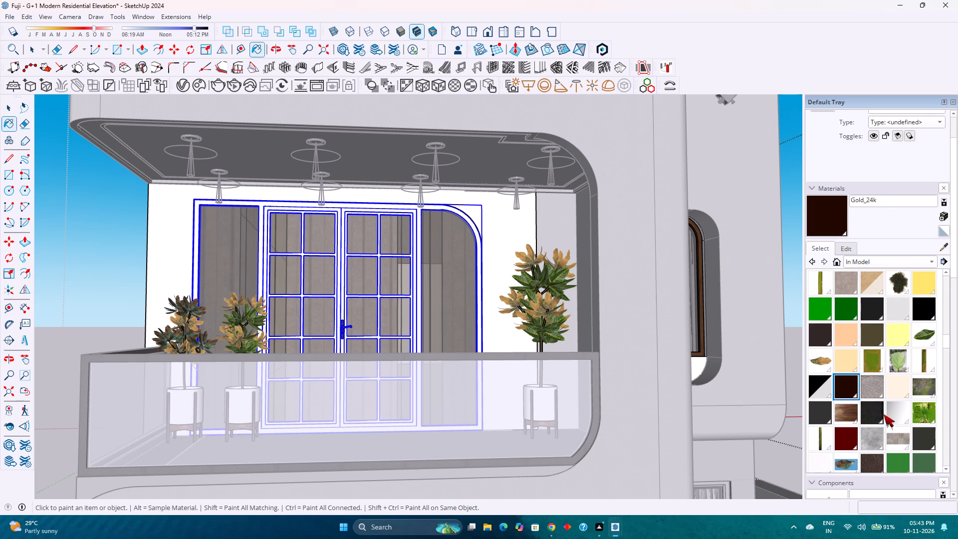
{"action": "scroll", "coordinate": [861, 369], "scroll_direction": "down", "scroll_amount": 3}
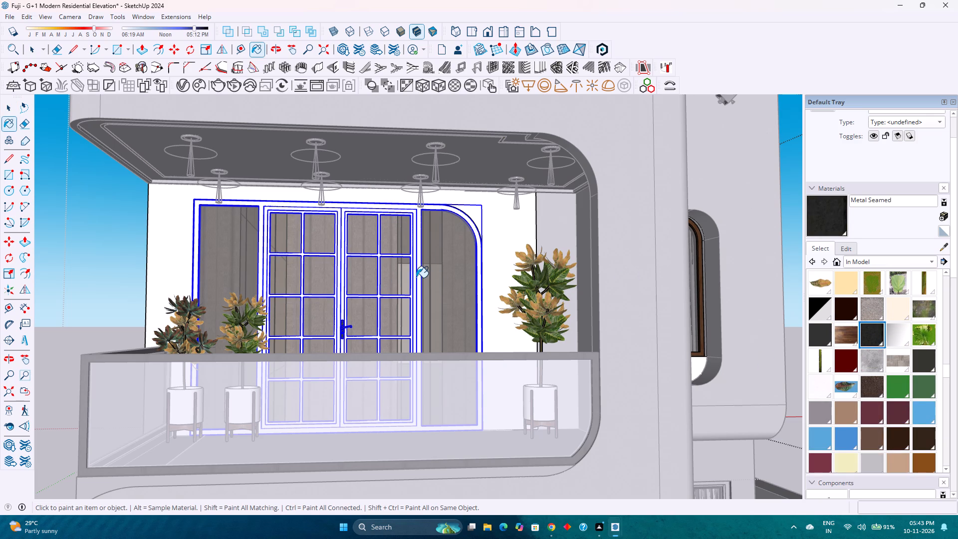
{"action": "left_click", "coordinate": [416, 277]}
{"action": "scroll", "coordinate": [384, 290], "scroll_direction": "down", "scroll_amount": 3}
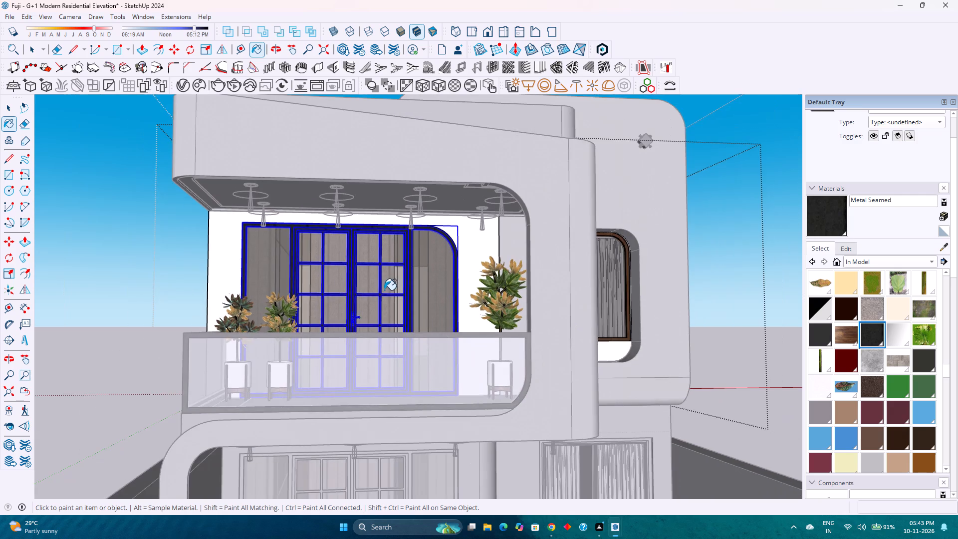
{"action": "key", "text": "space"}
{"action": "scroll", "coordinate": [343, 299], "scroll_direction": "down", "scroll_amount": 3}
{"action": "key", "text": "Escape"}
Paint the ground-floor glazed door and its side window frames with Metal Seamed.
{"action": "middle_click_drag", "start_coordinate": [370, 422], "coordinate": [369, 421], "text": "shift"}
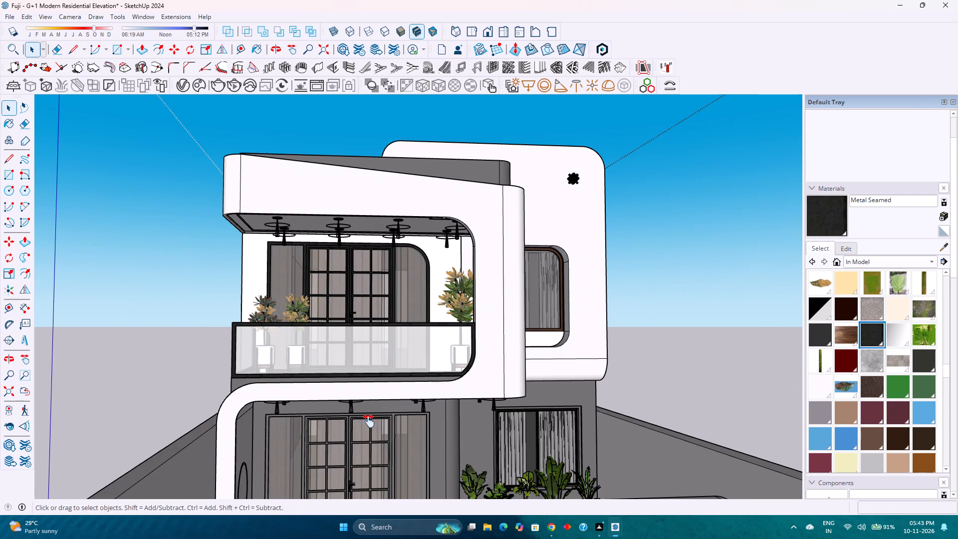
{"action": "middle_click_drag", "start_coordinate": [369, 421], "coordinate": [312, 334], "text": "shift"}
{"action": "middle_click_drag", "start_coordinate": [306, 332], "coordinate": [328, 382]}
{"action": "scroll", "coordinate": [287, 374], "scroll_direction": "up", "scroll_amount": 2}
{"action": "double_click", "coordinate": [294, 371]}
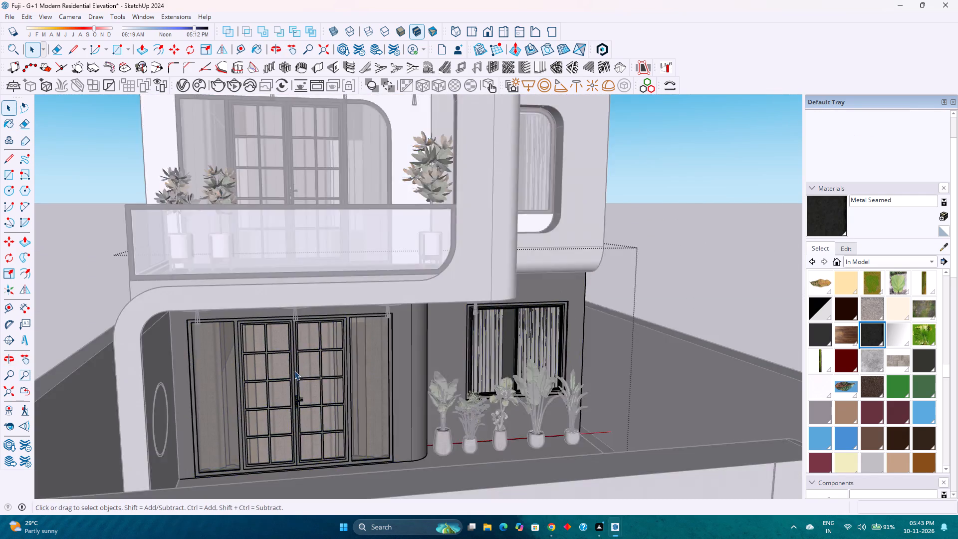
{"action": "scroll", "coordinate": [294, 371], "scroll_direction": "up", "scroll_amount": 2}
{"action": "left_click", "coordinate": [294, 370]}
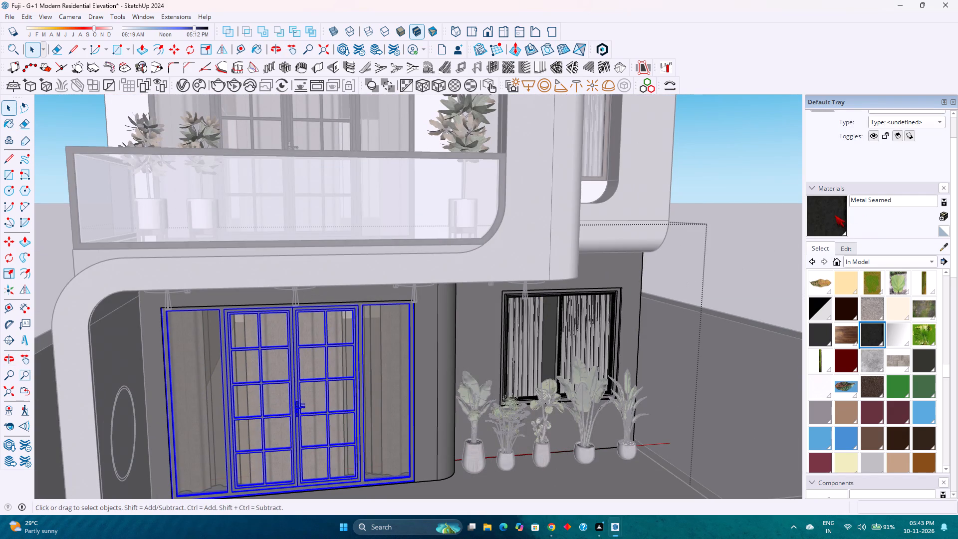
{"action": "left_click", "coordinate": [835, 215]}
{"action": "scroll", "coordinate": [261, 433], "scroll_direction": "up", "scroll_amount": 7}
{"action": "left_click", "coordinate": [319, 395]}
{"action": "scroll", "coordinate": [303, 404], "scroll_direction": "down", "scroll_amount": 4}
{"action": "key", "text": "space"}
{"action": "key", "text": "Escape"}
Paint the outer frame of the ground-floor curtained window with Metal Seamed, matching the adjacent glazed door.
{"action": "scroll", "coordinate": [280, 401], "scroll_direction": "down", "scroll_amount": 4}
{"action": "scroll", "coordinate": [530, 310], "scroll_direction": "up", "scroll_amount": 2}
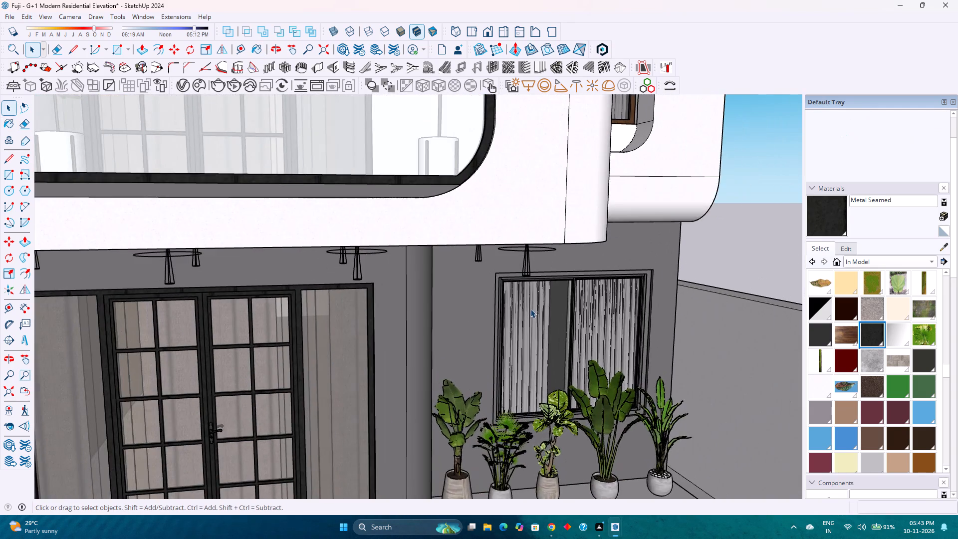
{"action": "scroll", "coordinate": [530, 309], "scroll_direction": "up", "scroll_amount": 4}
{"action": "left_click", "coordinate": [498, 263]}
{"action": "double_click", "coordinate": [496, 266]}
{"action": "scroll", "coordinate": [496, 266], "scroll_direction": "up", "scroll_amount": 3}
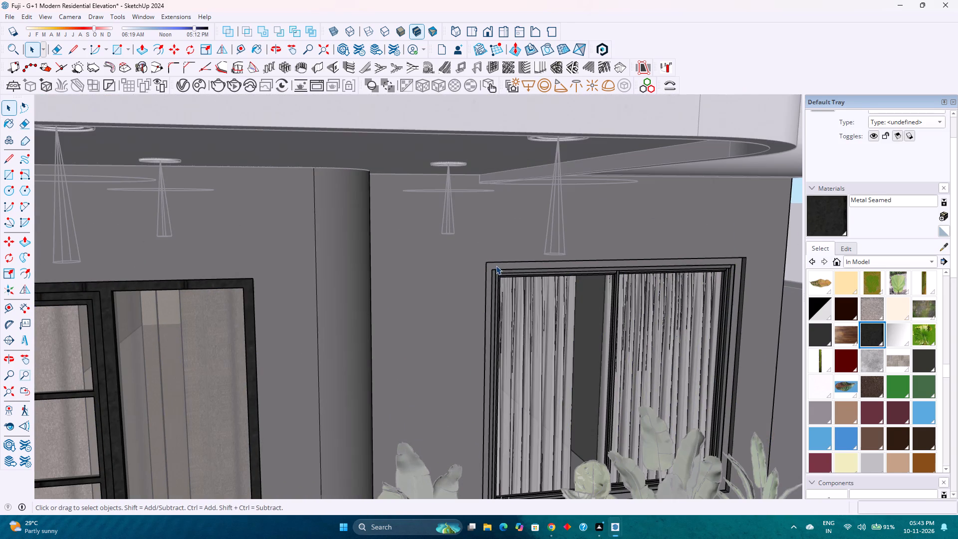
{"action": "left_click", "coordinate": [495, 266]}
{"action": "double_click", "coordinate": [495, 269]}
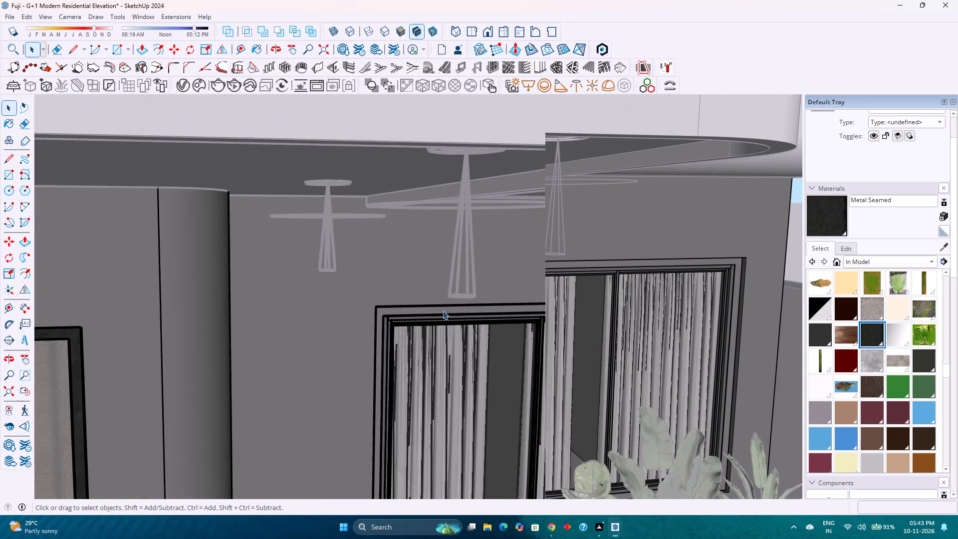
{"action": "scroll", "coordinate": [371, 293], "scroll_direction": "up", "scroll_amount": 7}
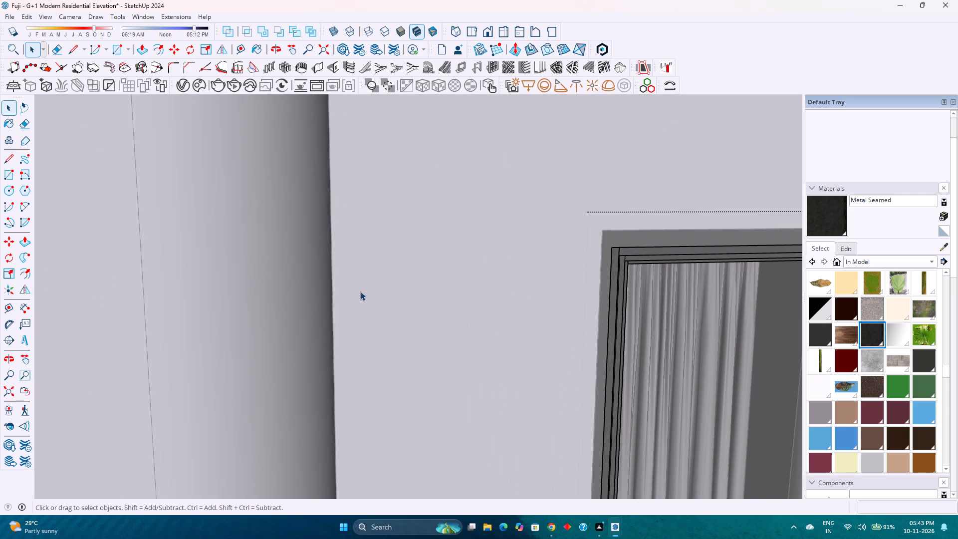
{"action": "scroll", "coordinate": [356, 291], "scroll_direction": "up", "scroll_amount": 4}
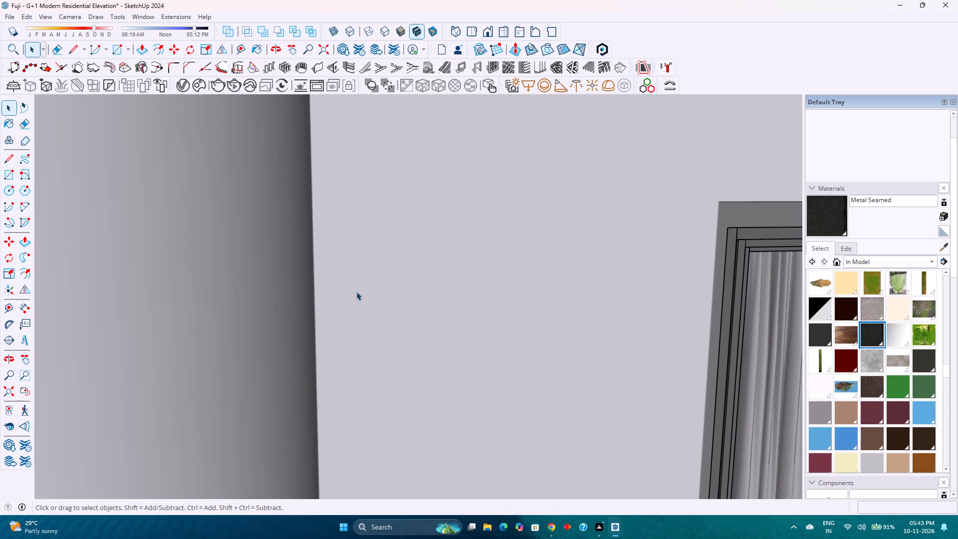
{"action": "scroll", "coordinate": [257, 289], "scroll_direction": "down", "scroll_amount": 1}
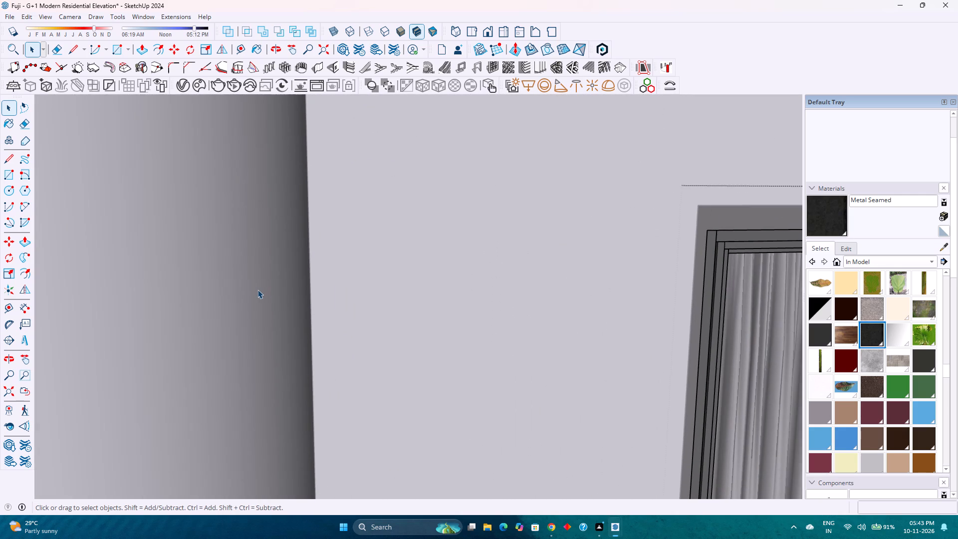
{"action": "scroll", "coordinate": [257, 289], "scroll_direction": "down", "scroll_amount": 2}
{"action": "scroll", "coordinate": [396, 301], "scroll_direction": "down", "scroll_amount": 6}
{"action": "double_click", "coordinate": [579, 267]}
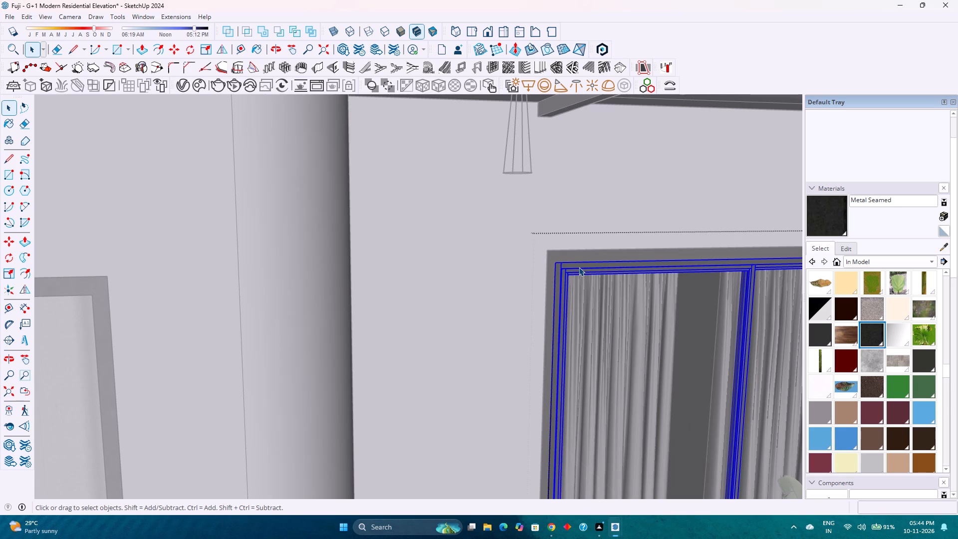
{"action": "key", "text": "Escape"}
{"action": "left_click", "coordinate": [576, 258]}
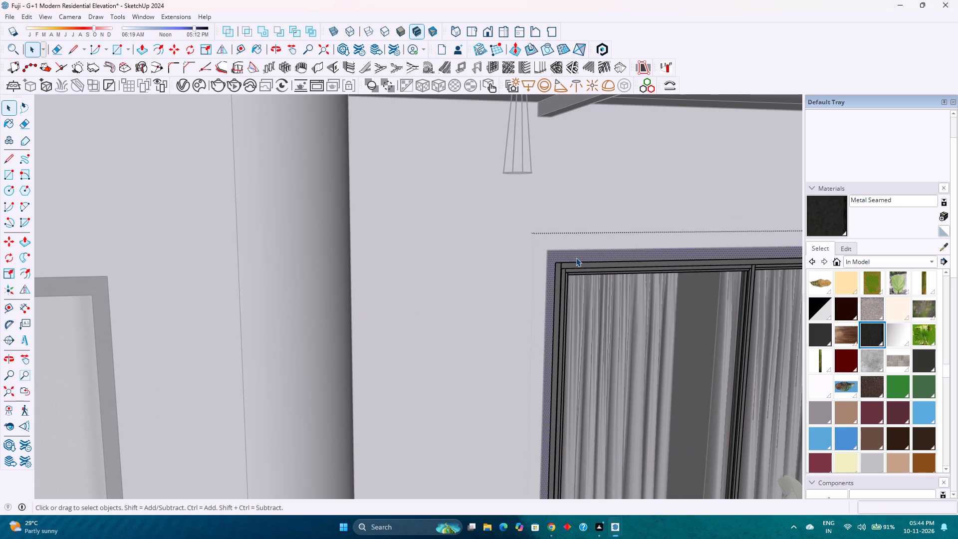
{"action": "key", "text": "Escape"}
{"action": "left_click", "coordinate": [612, 253]}
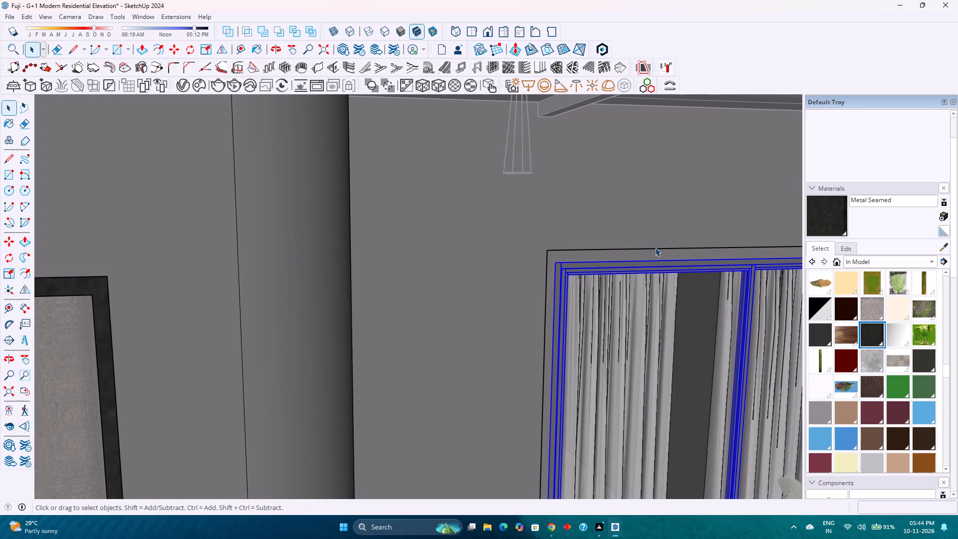
{"action": "left_click", "coordinate": [819, 218]}
{"action": "left_click", "coordinate": [676, 269]}
{"action": "key", "text": "Escape"}
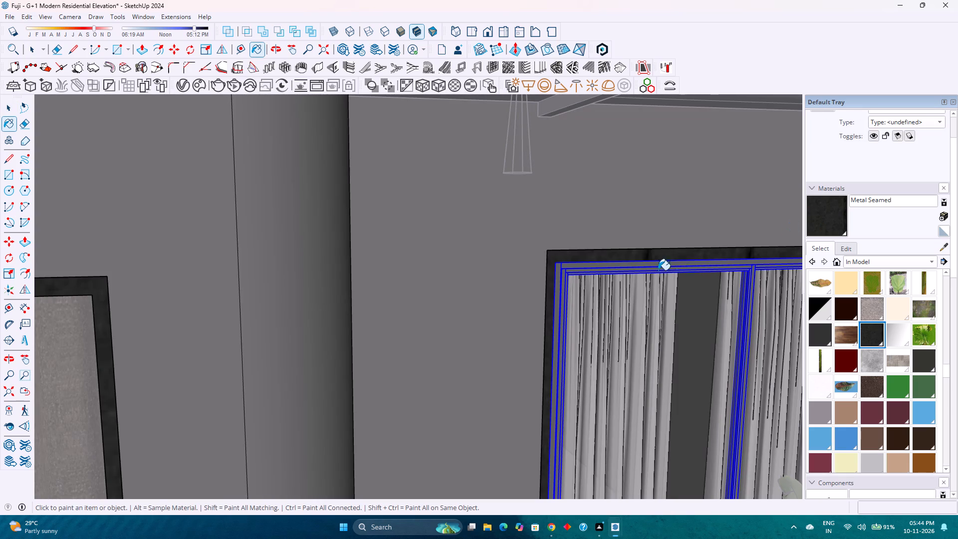
{"action": "scroll", "coordinate": [409, 317], "scroll_direction": "down", "scroll_amount": 5}
{"action": "key", "text": "space"}
{"action": "key", "text": "Escape"}
{"action": "scroll", "coordinate": [389, 320], "scroll_direction": "down", "scroll_amount": 4}
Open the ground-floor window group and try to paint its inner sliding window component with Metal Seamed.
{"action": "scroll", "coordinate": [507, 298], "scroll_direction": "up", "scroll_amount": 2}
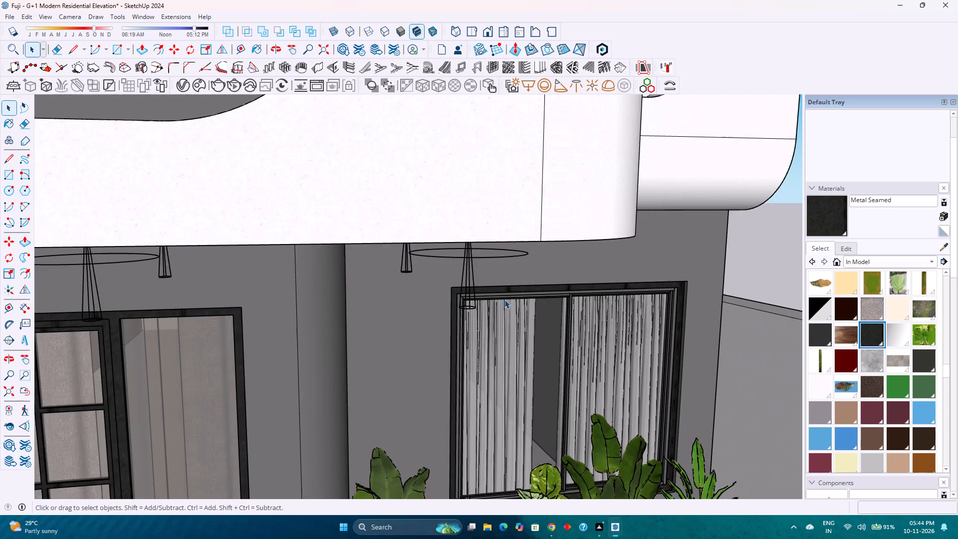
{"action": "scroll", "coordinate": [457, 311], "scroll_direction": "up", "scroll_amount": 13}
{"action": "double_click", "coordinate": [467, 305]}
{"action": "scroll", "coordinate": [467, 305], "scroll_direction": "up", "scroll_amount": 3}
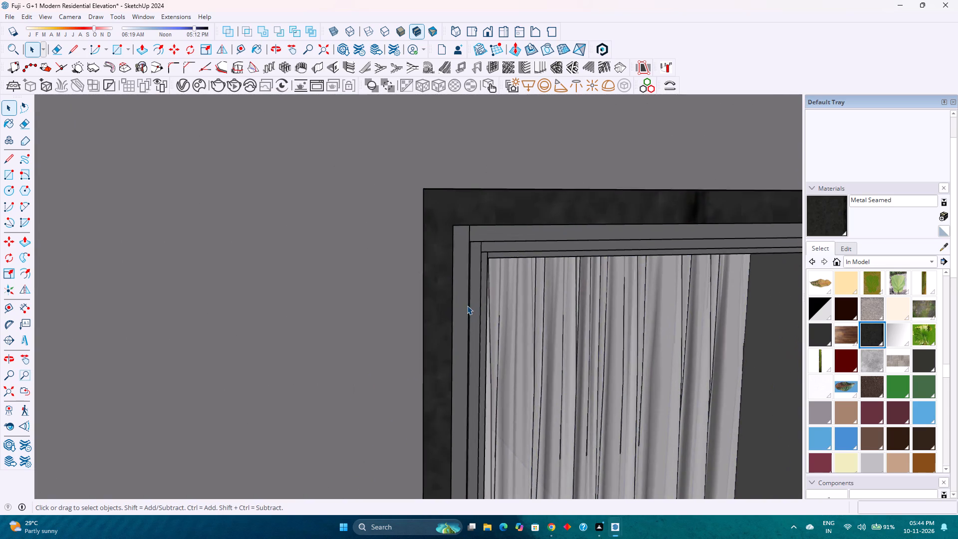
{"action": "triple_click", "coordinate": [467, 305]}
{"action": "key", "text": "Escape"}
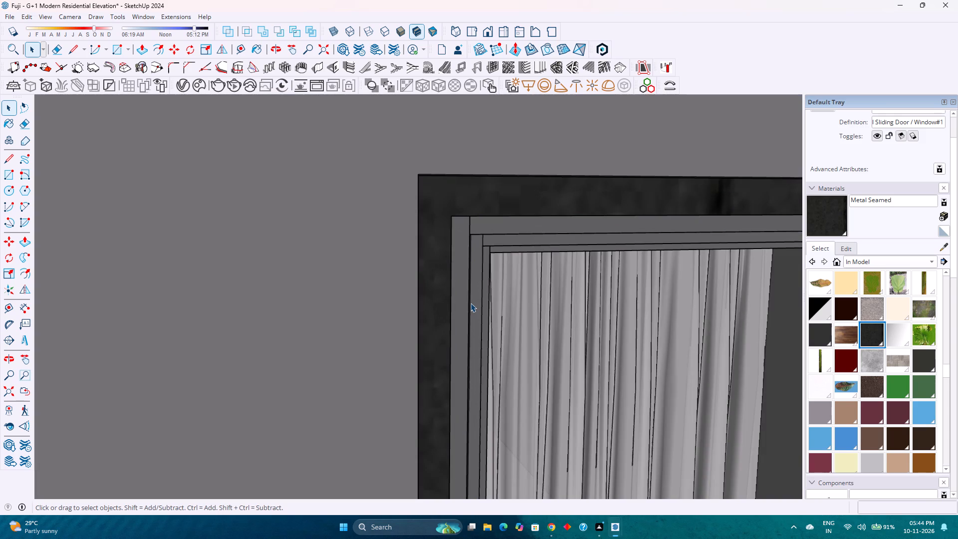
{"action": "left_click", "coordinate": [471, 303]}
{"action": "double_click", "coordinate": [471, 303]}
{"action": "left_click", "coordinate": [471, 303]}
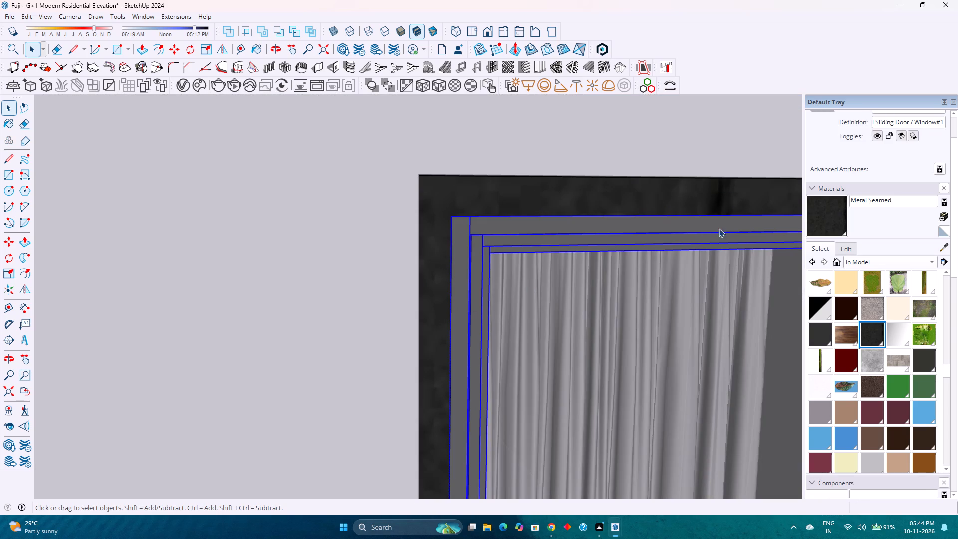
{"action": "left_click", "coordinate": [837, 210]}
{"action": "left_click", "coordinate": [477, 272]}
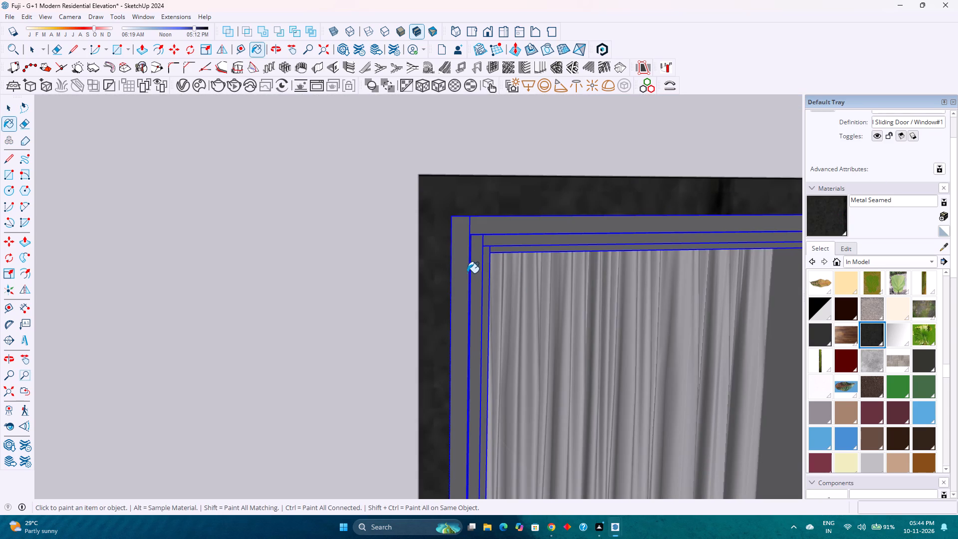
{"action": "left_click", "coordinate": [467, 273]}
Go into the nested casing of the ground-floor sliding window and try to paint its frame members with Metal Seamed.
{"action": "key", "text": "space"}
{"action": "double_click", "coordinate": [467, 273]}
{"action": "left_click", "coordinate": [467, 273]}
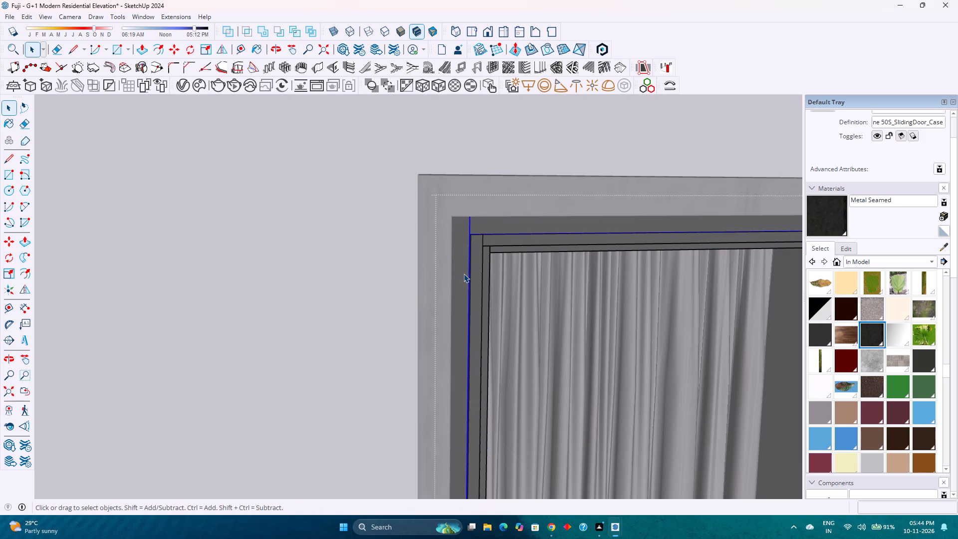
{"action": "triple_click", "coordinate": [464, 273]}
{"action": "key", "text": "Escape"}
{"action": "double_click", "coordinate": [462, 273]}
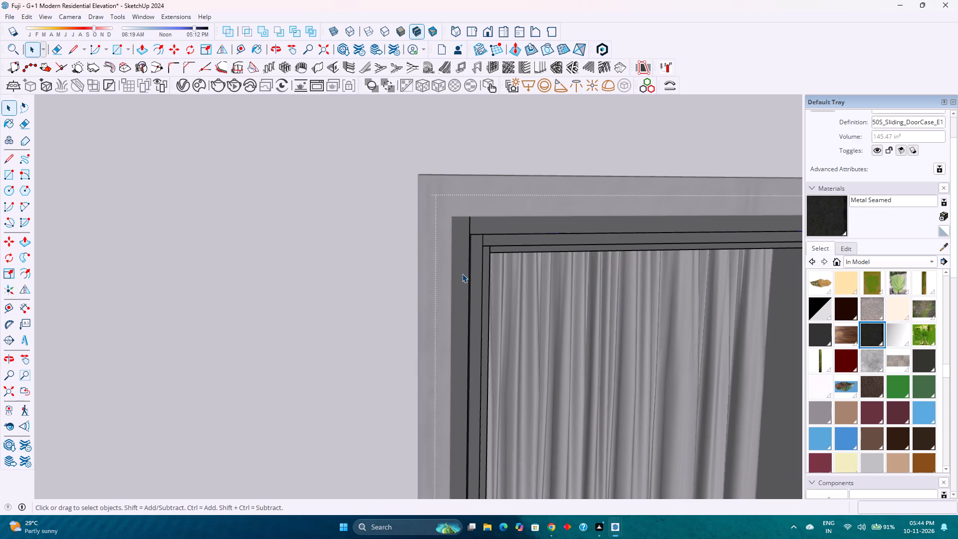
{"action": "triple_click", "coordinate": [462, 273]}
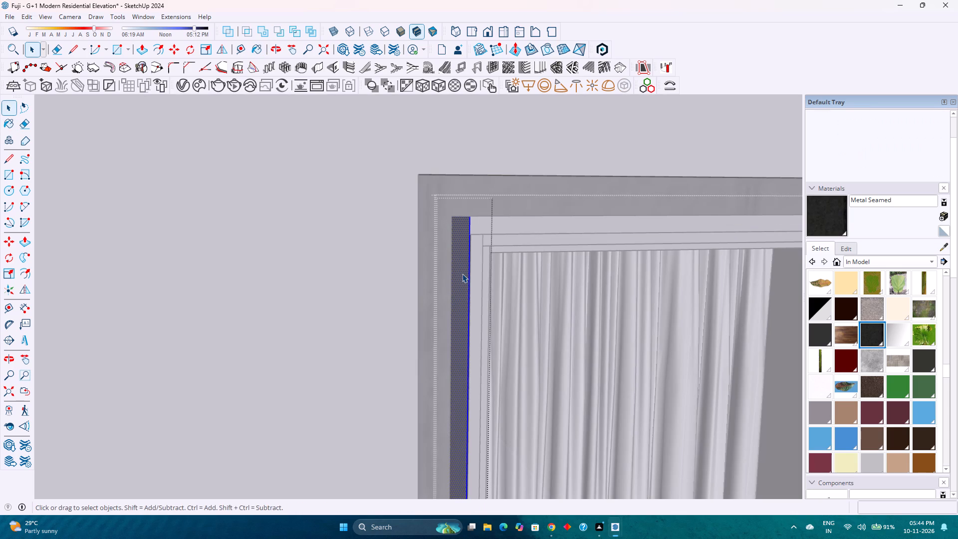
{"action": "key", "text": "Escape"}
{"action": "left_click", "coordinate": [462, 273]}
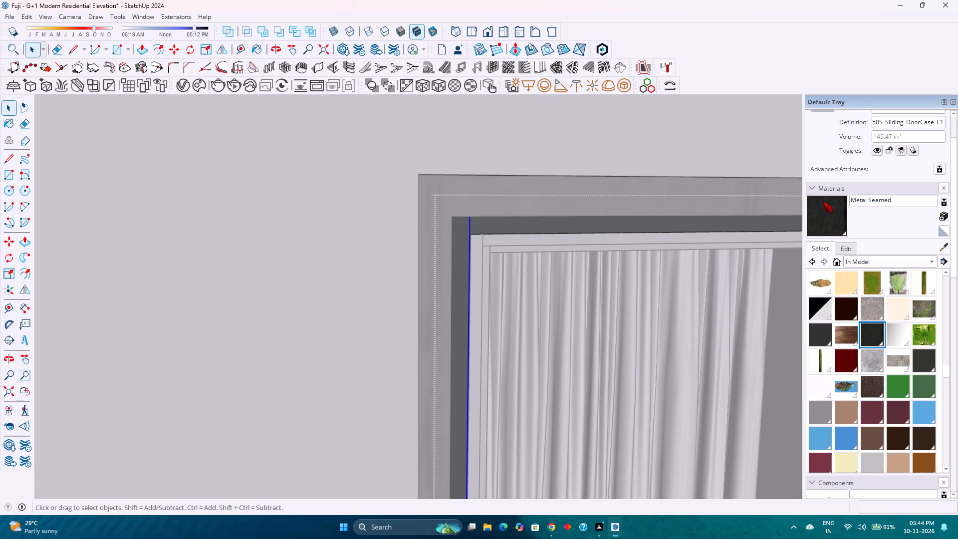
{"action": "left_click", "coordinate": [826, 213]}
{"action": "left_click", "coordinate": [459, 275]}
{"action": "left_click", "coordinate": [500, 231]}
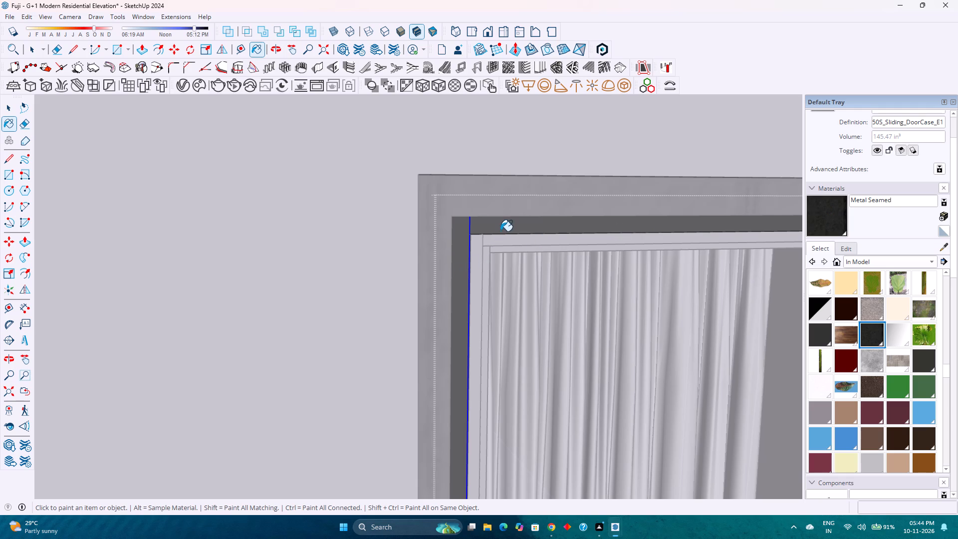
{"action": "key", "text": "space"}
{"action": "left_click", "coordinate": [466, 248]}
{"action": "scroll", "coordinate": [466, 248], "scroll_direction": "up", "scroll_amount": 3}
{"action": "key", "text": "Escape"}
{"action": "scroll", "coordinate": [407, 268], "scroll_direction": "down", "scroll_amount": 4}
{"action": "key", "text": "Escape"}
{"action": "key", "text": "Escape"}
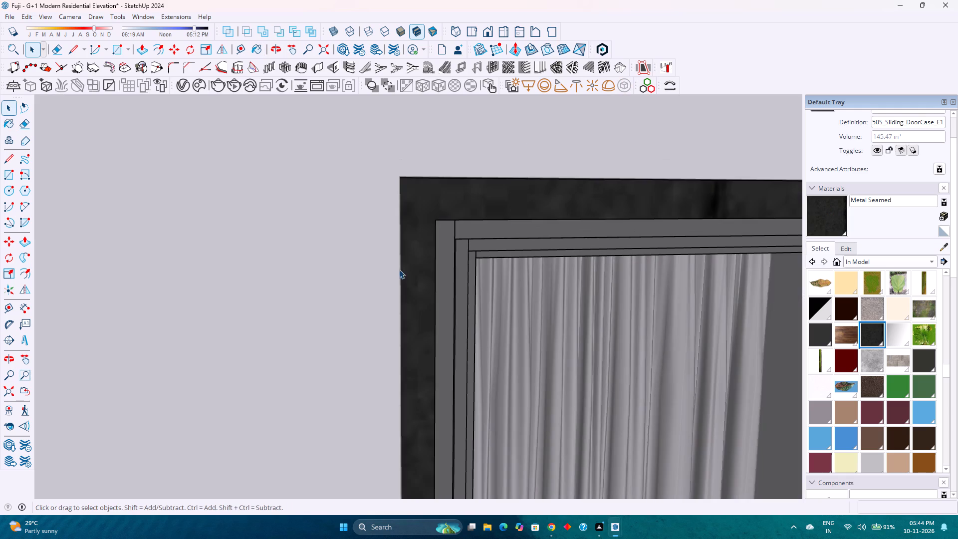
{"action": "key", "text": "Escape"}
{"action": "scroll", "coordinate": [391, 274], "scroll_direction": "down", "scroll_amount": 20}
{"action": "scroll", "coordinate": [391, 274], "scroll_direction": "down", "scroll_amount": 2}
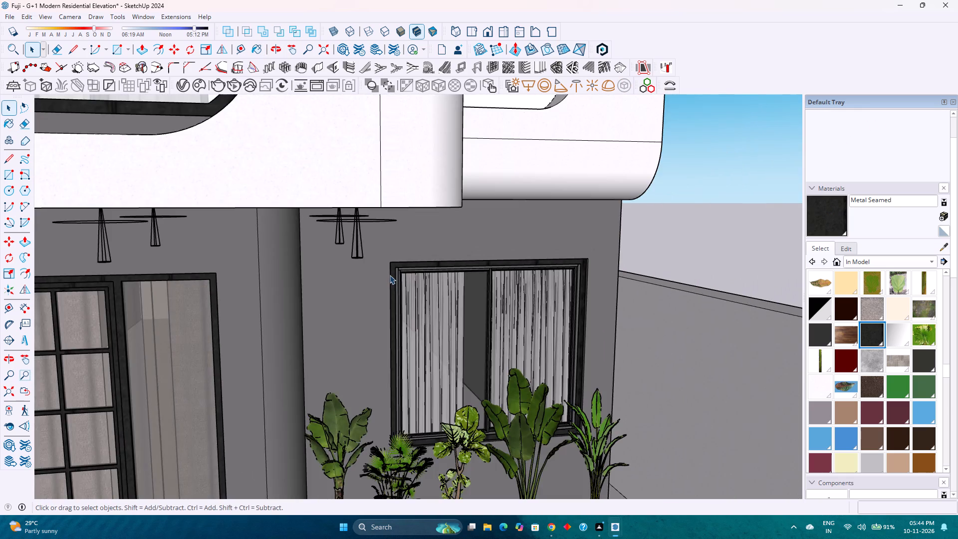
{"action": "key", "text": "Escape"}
Examine the whole elevation and the upper-floor balcony from the front view to check the applied door and window materials.
{"action": "scroll", "coordinate": [390, 275], "scroll_direction": "down", "scroll_amount": 14}
{"action": "left_click", "coordinate": [552, 223]}
{"action": "scroll", "coordinate": [555, 227], "scroll_direction": "down", "scroll_amount": 1}
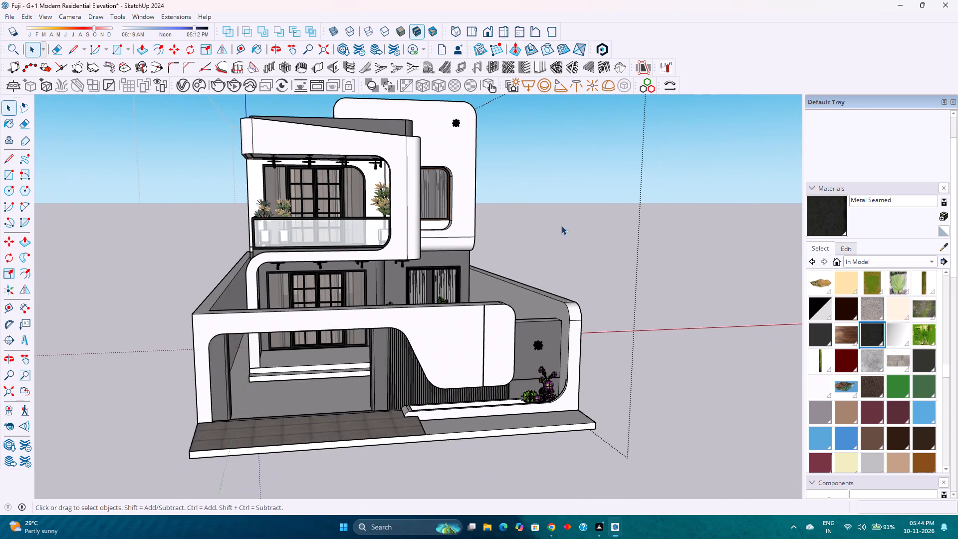
{"action": "middle_click_drag", "start_coordinate": [547, 245], "coordinate": [428, 263]}
{"action": "middle_click", "coordinate": [427, 263]}
{"action": "middle_click", "coordinate": [426, 263]}
{"action": "middle_click", "coordinate": [426, 263]}
{"action": "middle_click", "coordinate": [426, 263]}
{"action": "scroll", "coordinate": [427, 263], "scroll_direction": "down", "scroll_amount": 3}
{"action": "middle_click_drag", "start_coordinate": [402, 278], "coordinate": [499, 217]}
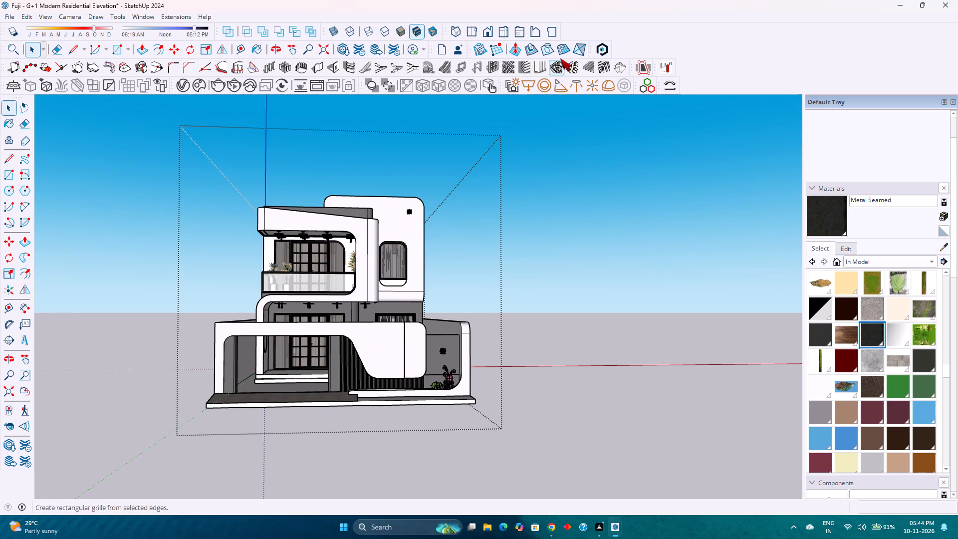
{"action": "left_click", "coordinate": [483, 32]}
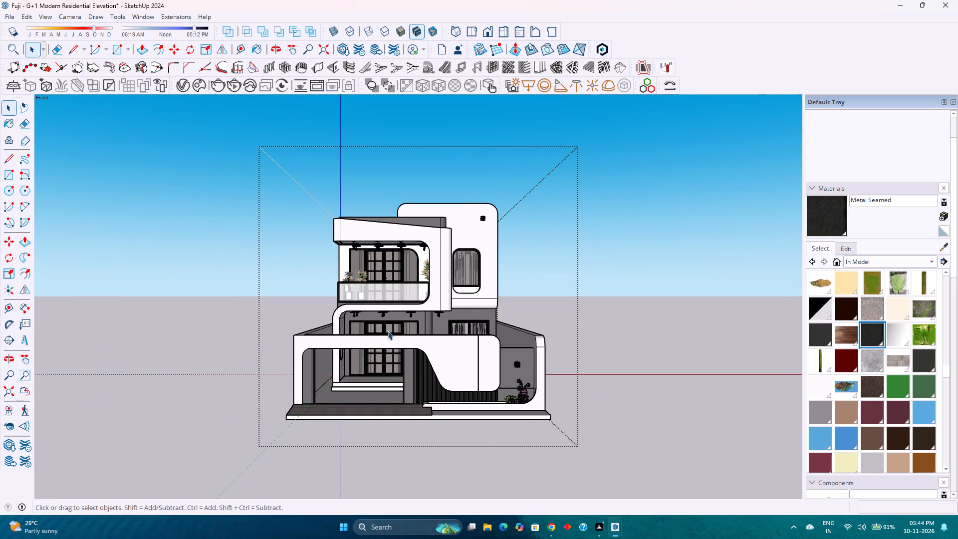
{"action": "left_click", "coordinate": [713, 302]}
{"action": "scroll", "coordinate": [401, 384], "scroll_direction": "up", "scroll_amount": 3}
{"action": "double_click", "coordinate": [638, 343]}
{"action": "double_click", "coordinate": [616, 350]}
{"action": "left_click", "coordinate": [694, 136]}
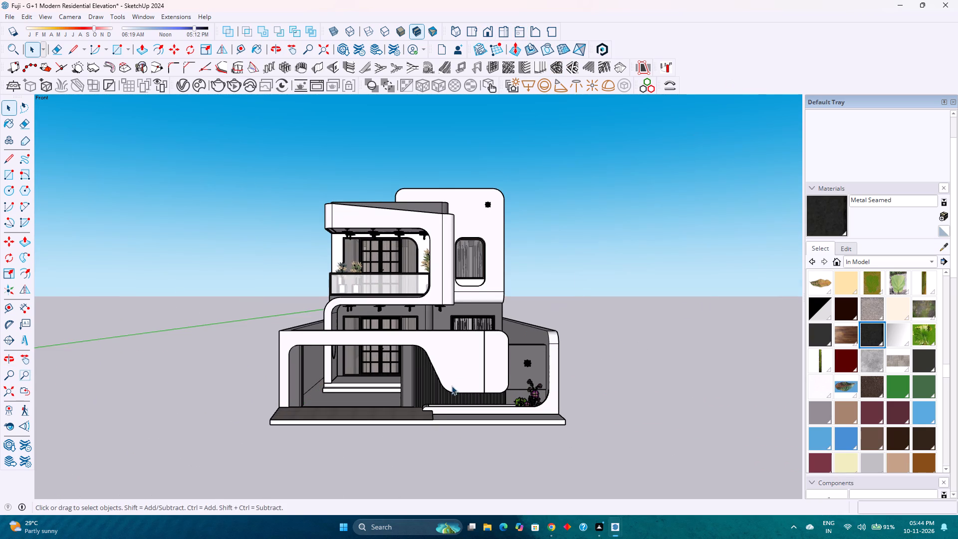
{"action": "scroll", "coordinate": [452, 386], "scroll_direction": "up", "scroll_amount": 2}
{"action": "scroll", "coordinate": [360, 405], "scroll_direction": "up", "scroll_amount": 1}
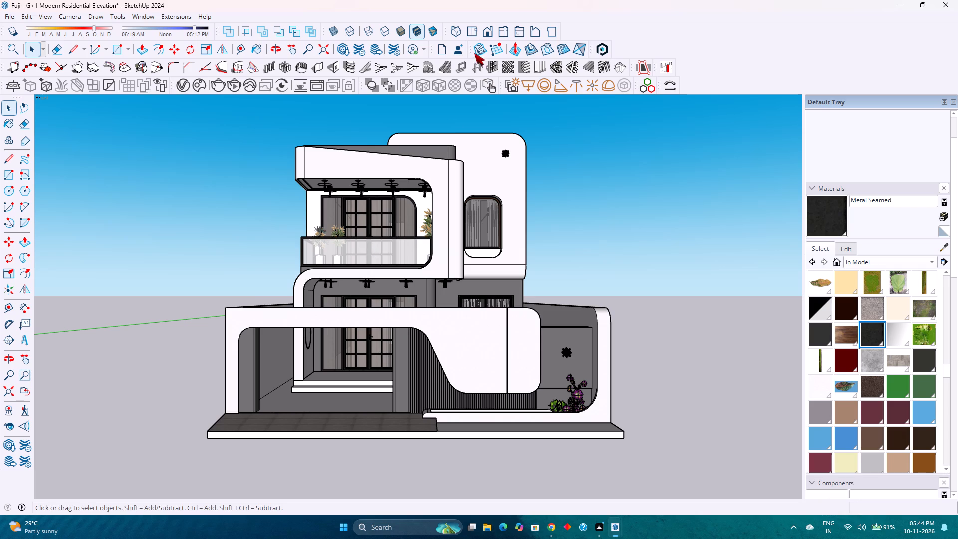
{"action": "left_click", "coordinate": [485, 36]}
{"action": "scroll", "coordinate": [263, 358], "scroll_direction": "up", "scroll_amount": 1}
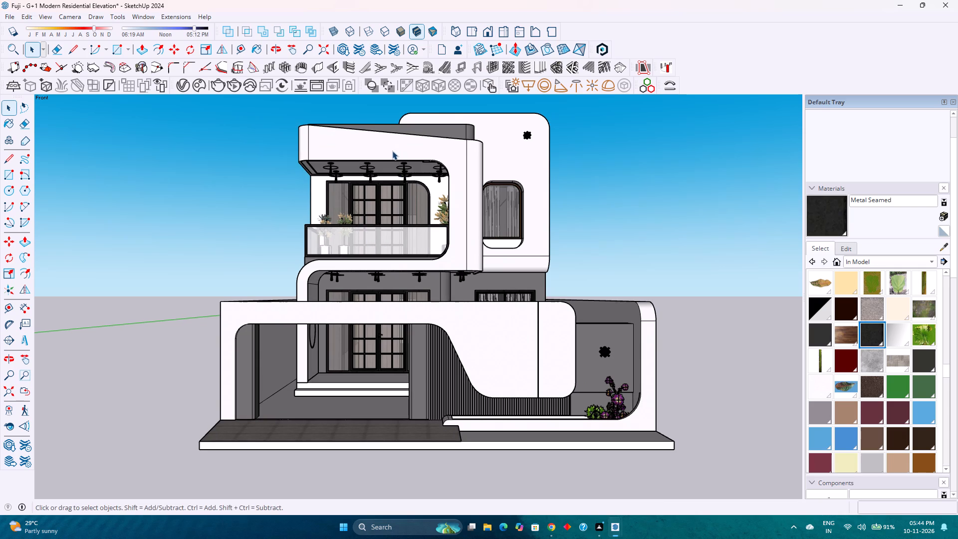
{"action": "scroll", "coordinate": [390, 150], "scroll_direction": "up", "scroll_amount": 7}
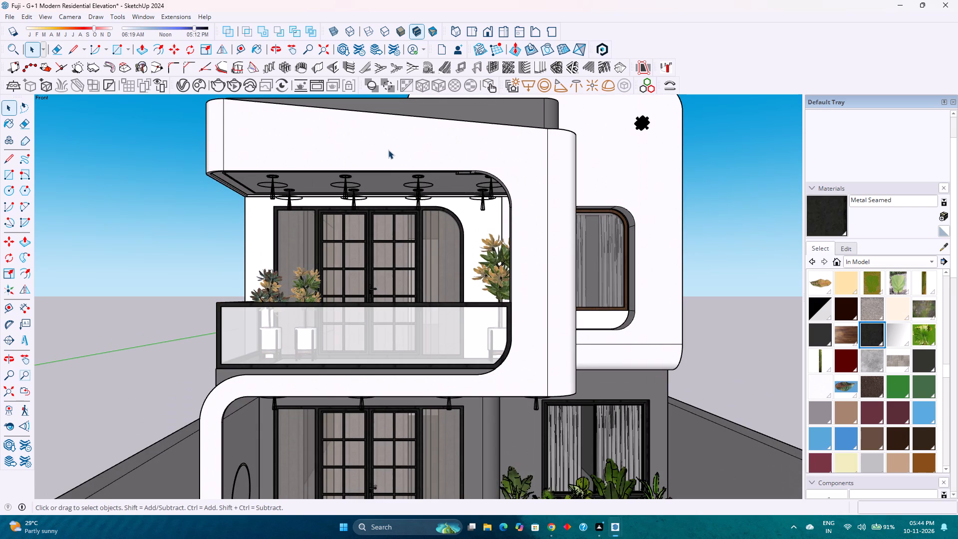
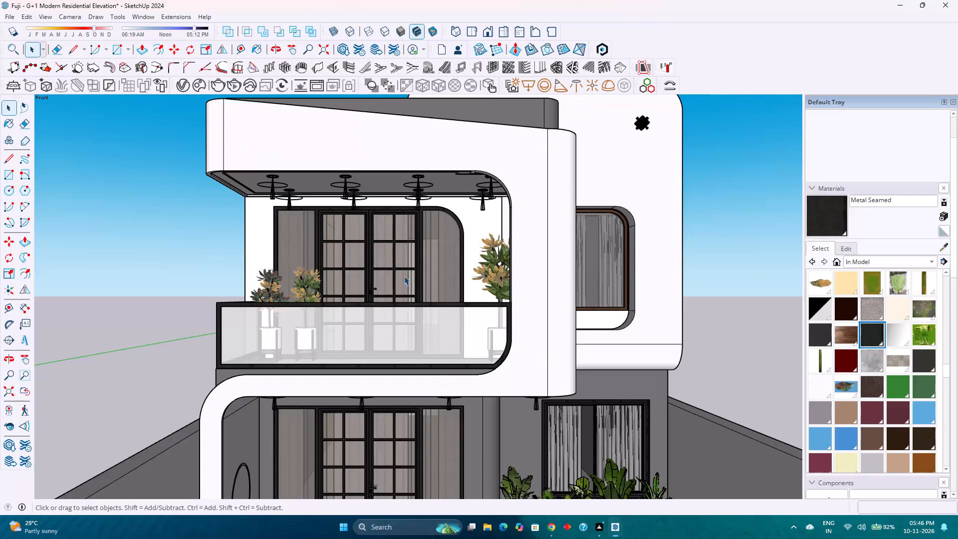
Frame the whole elevation in the front view and render it in V-Ray, restarting the render once.
{"action": "scroll", "coordinate": [404, 276], "scroll_direction": "down", "scroll_amount": 2}
{"action": "scroll", "coordinate": [408, 340], "scroll_direction": "down", "scroll_amount": 7}
{"action": "middle_click_drag", "start_coordinate": [403, 422], "coordinate": [407, 381], "text": "shift"}
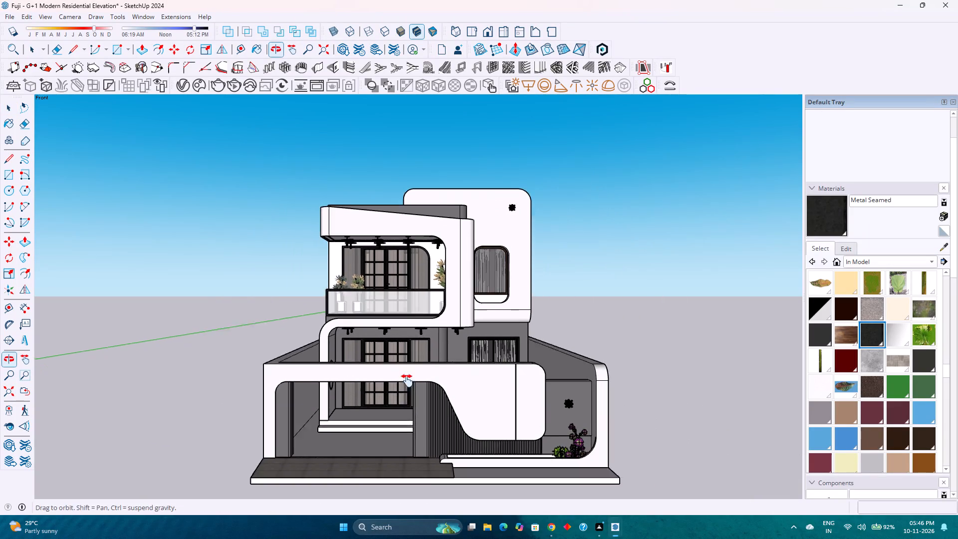
{"action": "middle_click_drag", "start_coordinate": [407, 381], "coordinate": [407, 378], "text": "shift"}
{"action": "middle_click", "coordinate": [407, 378], "text": "shift"}
{"action": "scroll", "coordinate": [418, 324], "scroll_direction": "up", "scroll_amount": 1}
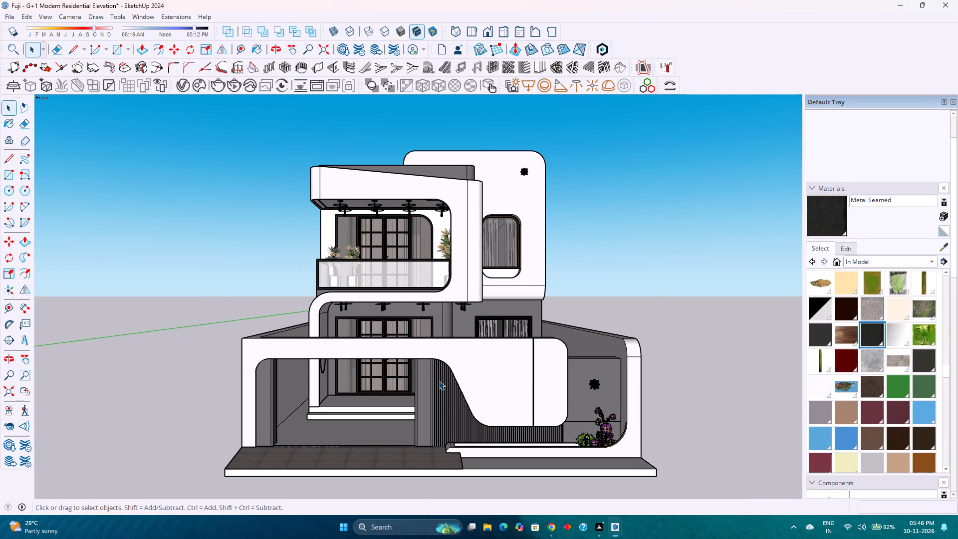
{"action": "scroll", "coordinate": [445, 410], "scroll_direction": "up", "scroll_amount": 2}
{"action": "left_click", "coordinate": [228, 84]}
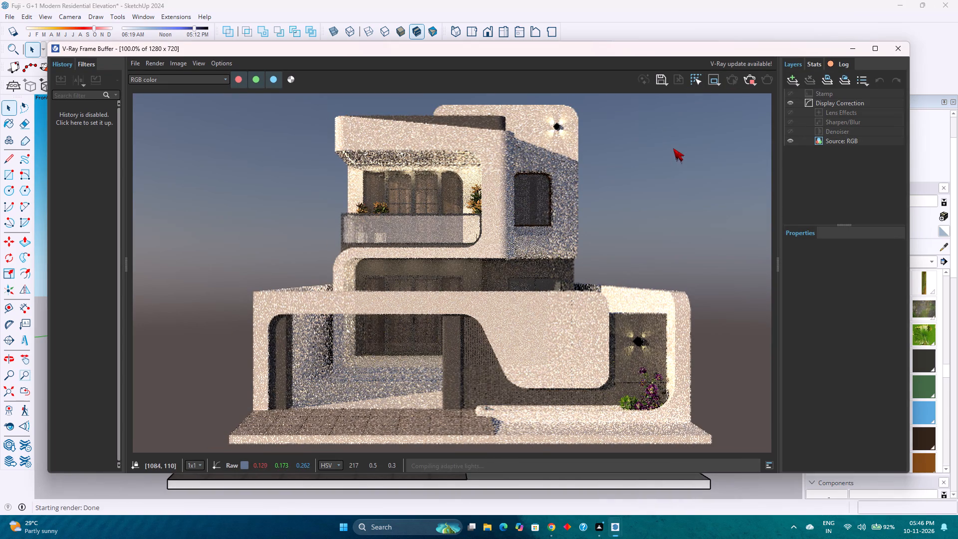
{"action": "left_click", "coordinate": [745, 82]}
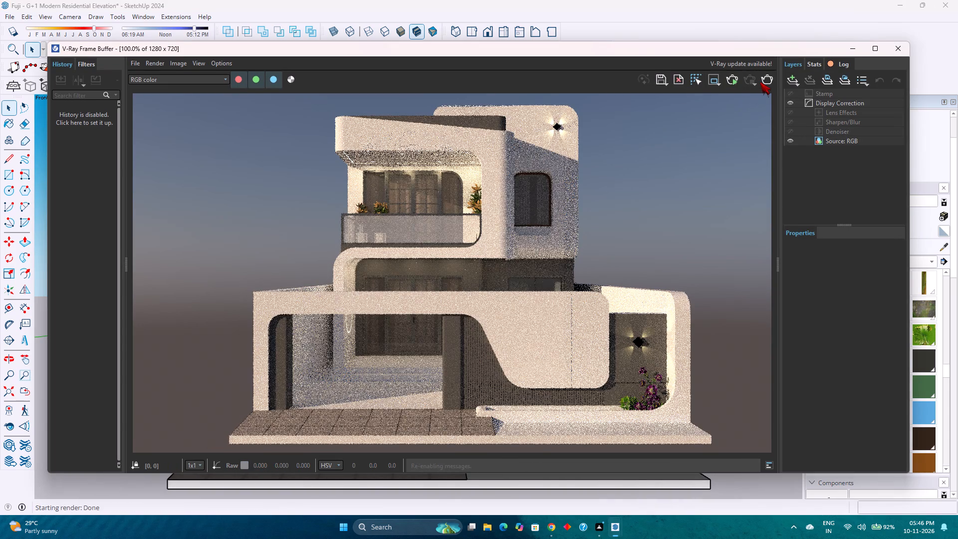
{"action": "left_click", "coordinate": [761, 82]}
In the ChatGPT render chat, close the enlarged image and send the prompt "Lightings crctga chudu mowa Cross ga unai elevation wall Lights".
{"action": "left_click", "coordinate": [545, 531]}
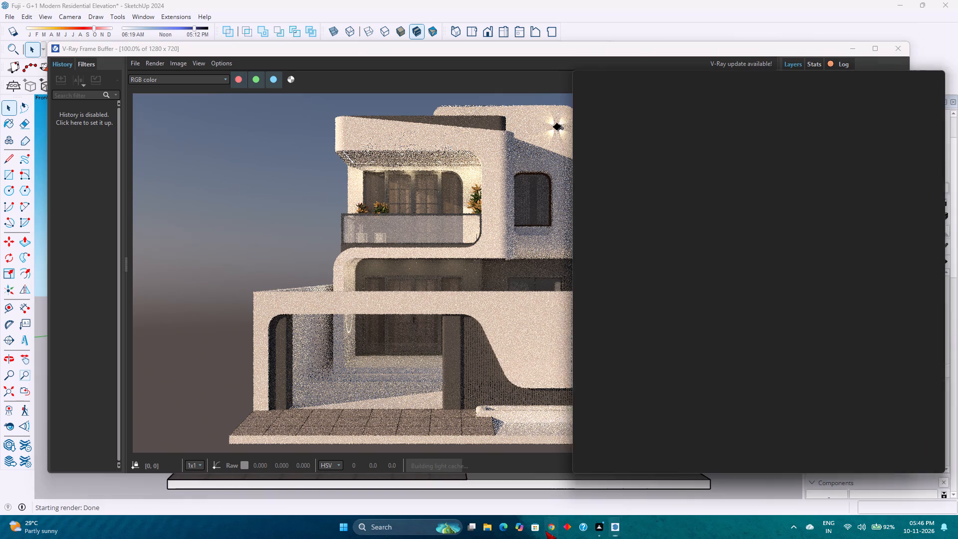
{"action": "left_click", "coordinate": [704, 335]}
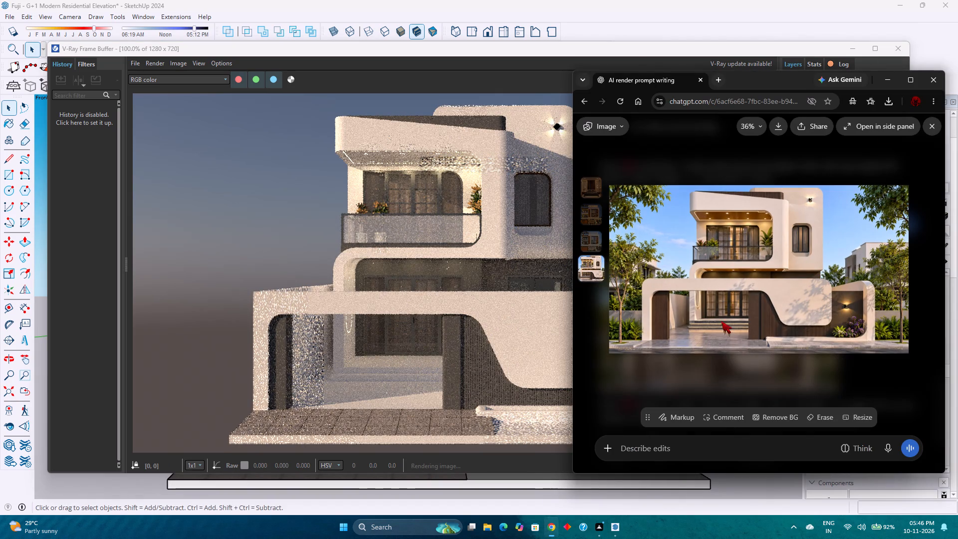
{"action": "scroll", "coordinate": [771, 253], "scroll_direction": "up", "scroll_amount": 1}
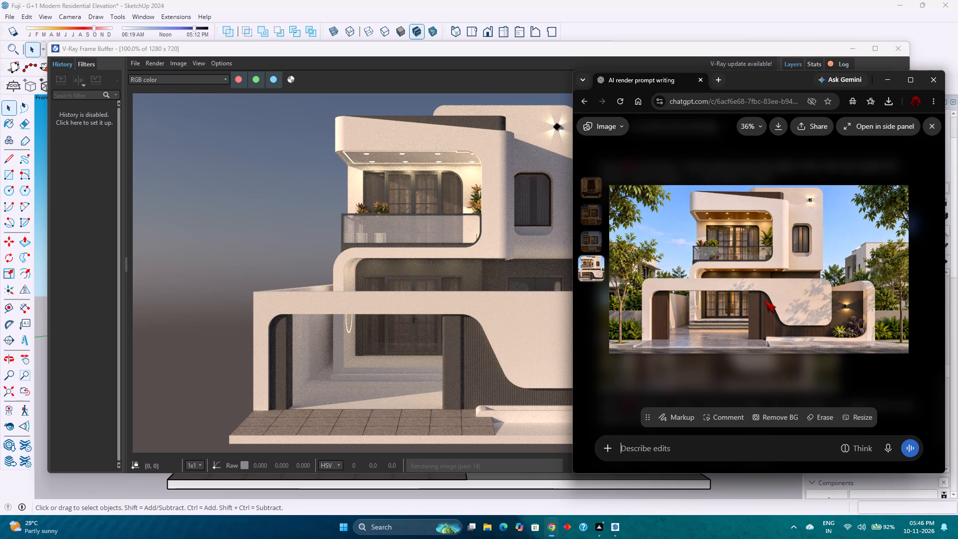
{"action": "left_click", "coordinate": [938, 121]}
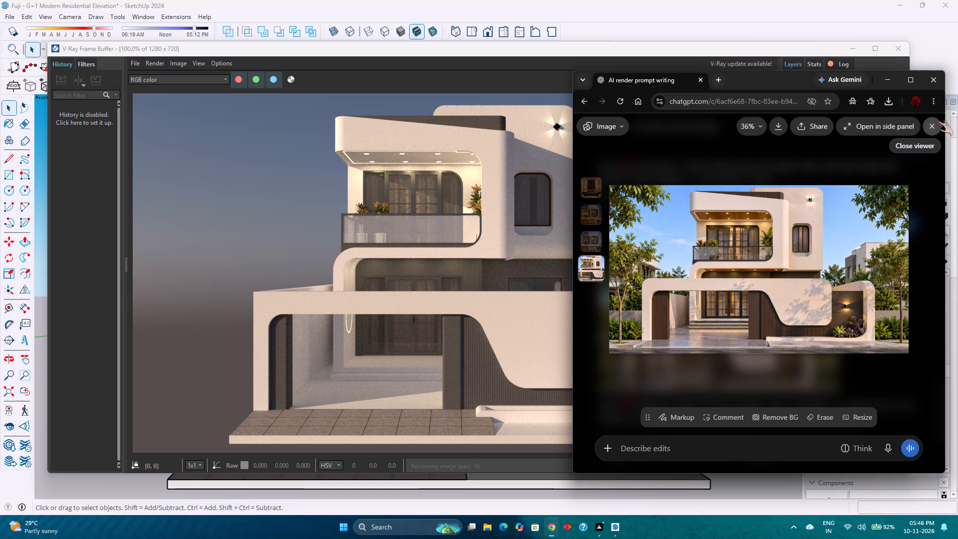
{"action": "left_click", "coordinate": [718, 455]}
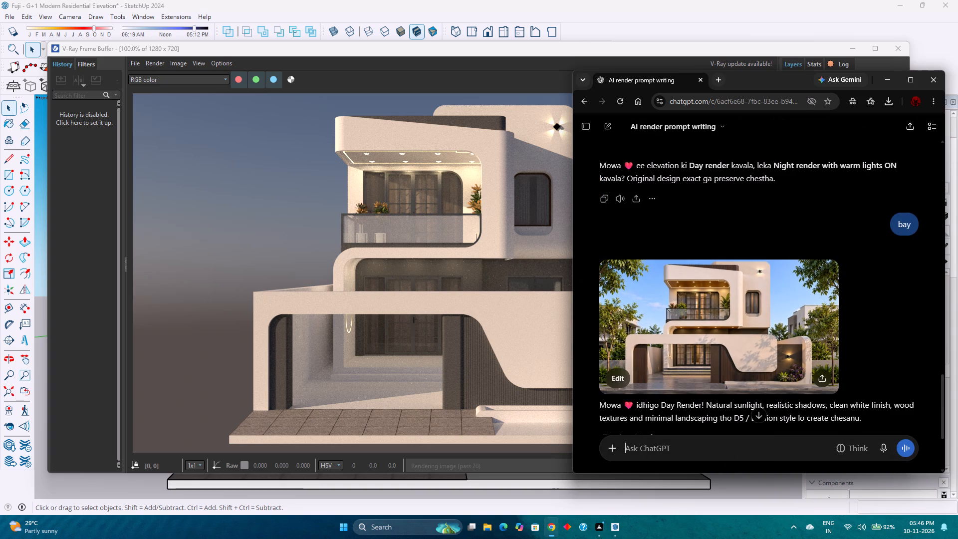
{"action": "type", "text": "Lif"}
{"action": "key", "text": "BackSpace"}
{"action": "key", "text": "BackSpace"}
{"action": "type", "text": "ightings crctga chudu mowa"}
{"action": "key", "text": "space"}
{"action": "type", "text": "Cross ga unai"}
{"action": "key", "text": "space"}
{"action": "type", "text": "elevatoisn"}
{"action": "key", "text": "space"}
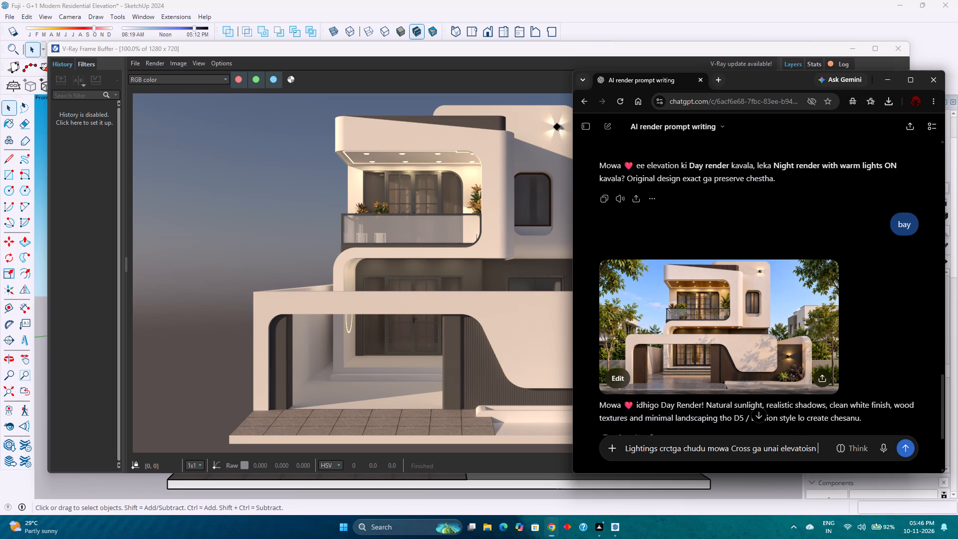
{"action": "key", "text": "BackSpace"}
{"action": "key", "text": "BackSpace"}
{"action": "key", "text": "BackSpace"}
{"action": "key", "text": "BackSpace"}
{"action": "key", "text": "BackSpace"}
{"action": "type", "text": "ion wall Lights"}
{"action": "key", "text": "Return"}
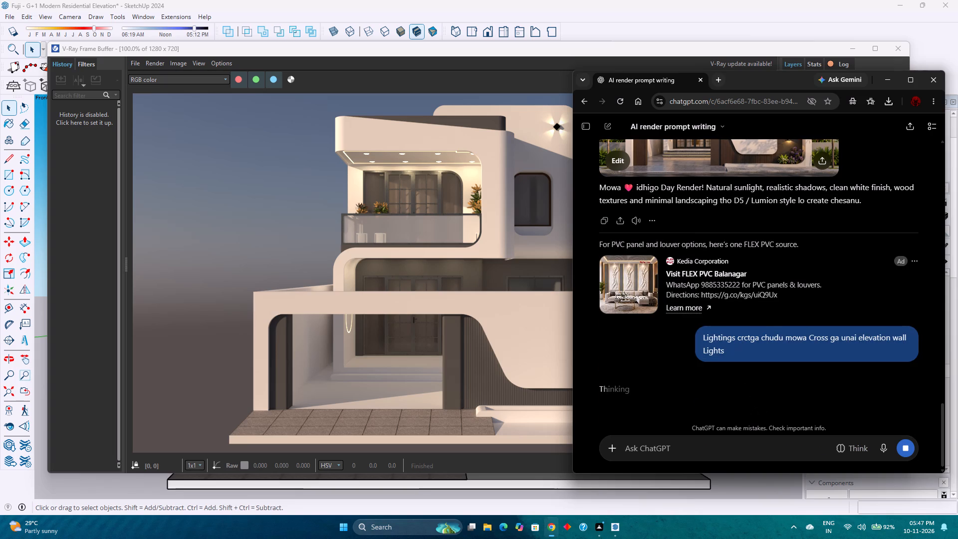
{"action": "left_click", "coordinate": [888, 77]}
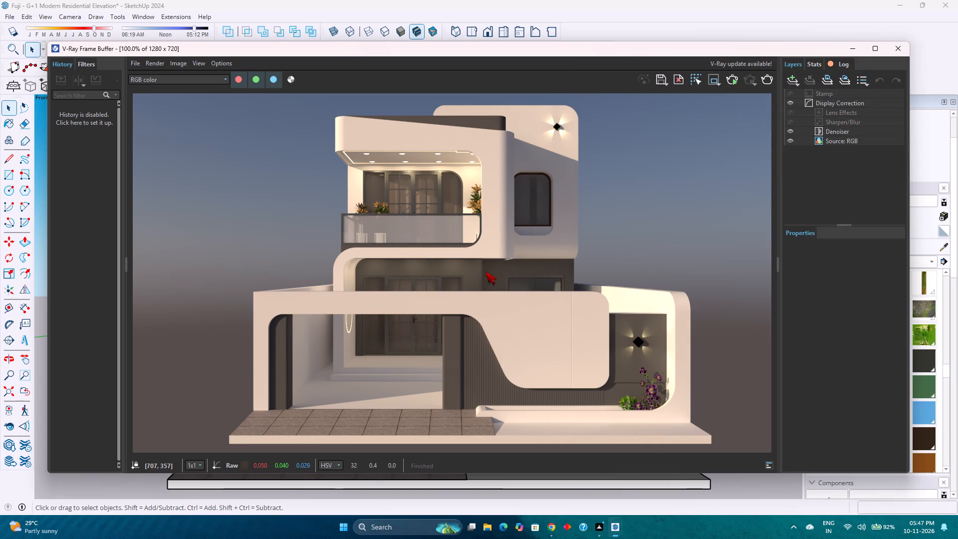
Save the finished V-Ray render as a JPEG over the existing file 1 in Downloads.
{"action": "left_click", "coordinate": [663, 79]}
{"action": "left_click", "coordinate": [187, 240]}
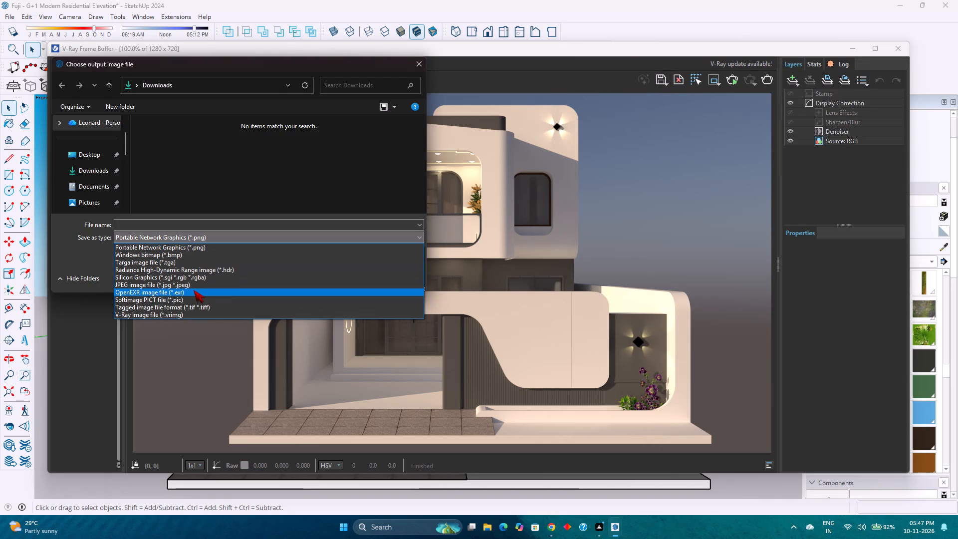
{"action": "left_click", "coordinate": [190, 286]}
{"action": "left_click", "coordinate": [150, 145]}
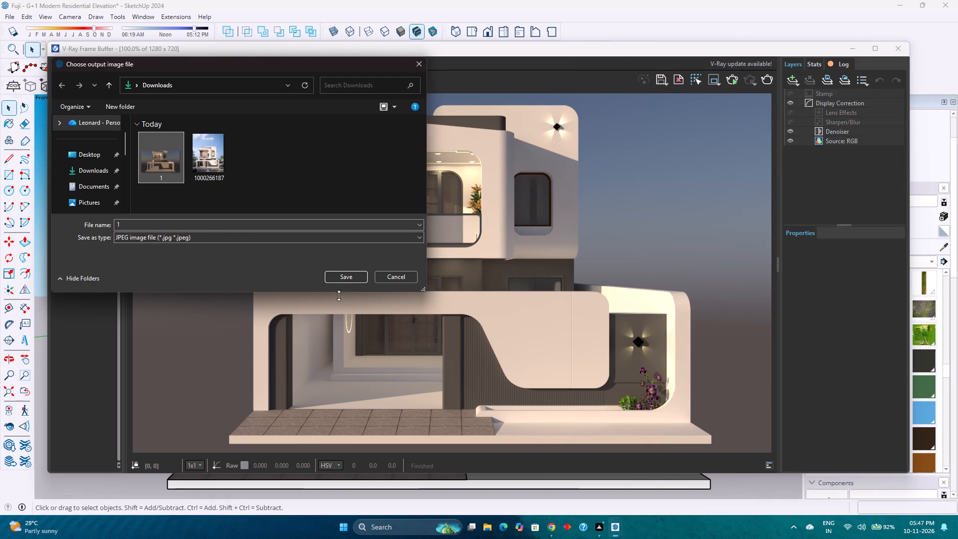
{"action": "left_click", "coordinate": [338, 279]}
{"action": "left_click", "coordinate": [492, 261]}
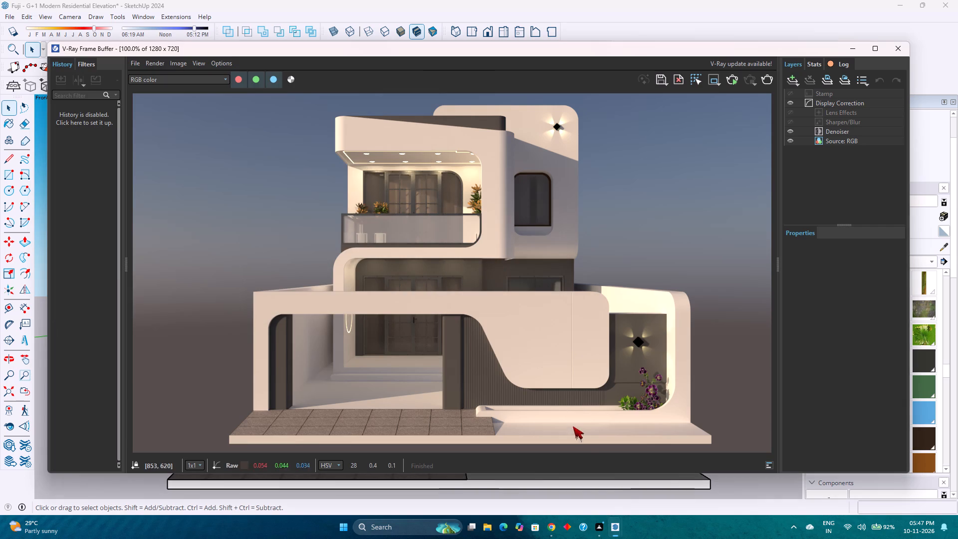
Return to the ChatGPT chat, upload the render image 1 from Downloads and send it without a prompt.
{"action": "left_click", "coordinate": [554, 529]}
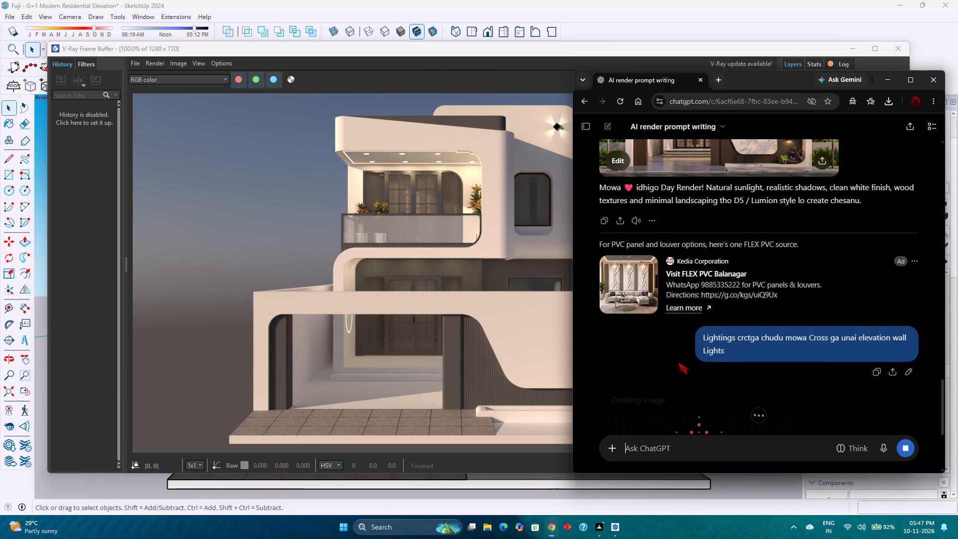
{"action": "scroll", "coordinate": [681, 359], "scroll_direction": "down", "scroll_amount": 10}
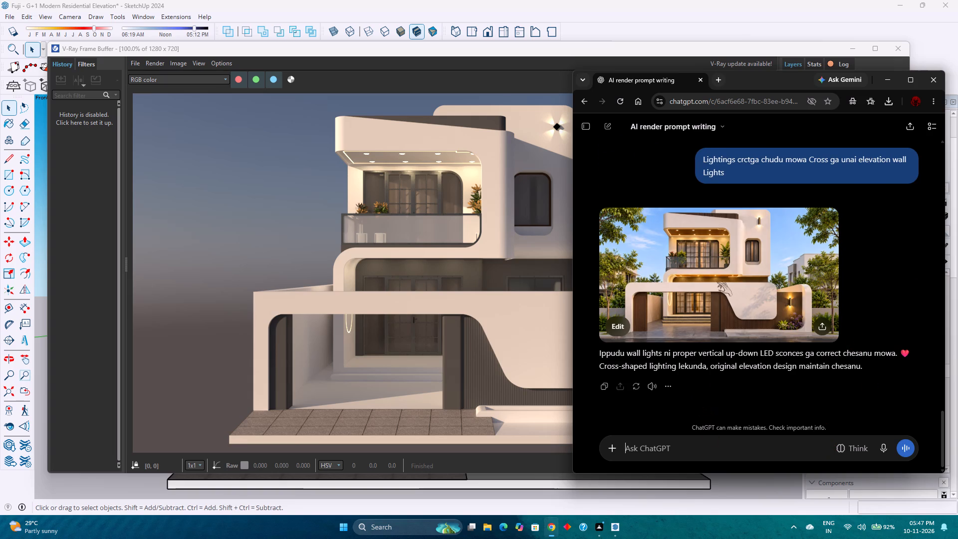
{"action": "left_click", "coordinate": [617, 444]}
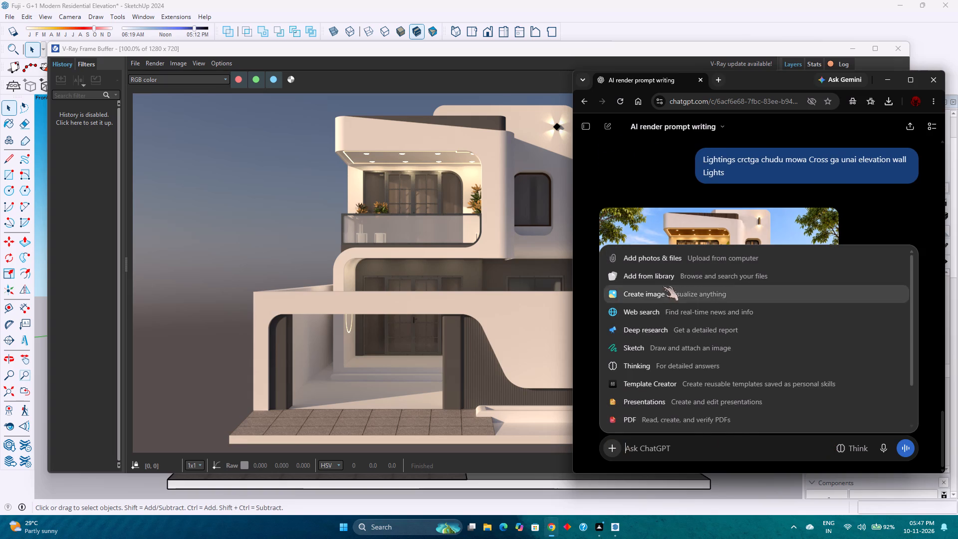
{"action": "left_click", "coordinate": [667, 260]}
{"action": "left_click", "coordinate": [676, 160]}
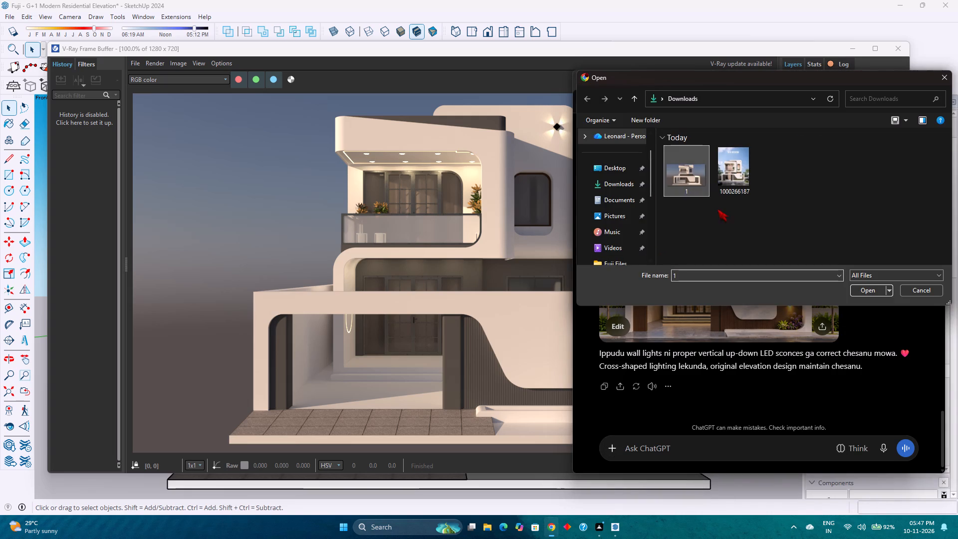
{"action": "left_click", "coordinate": [875, 293]}
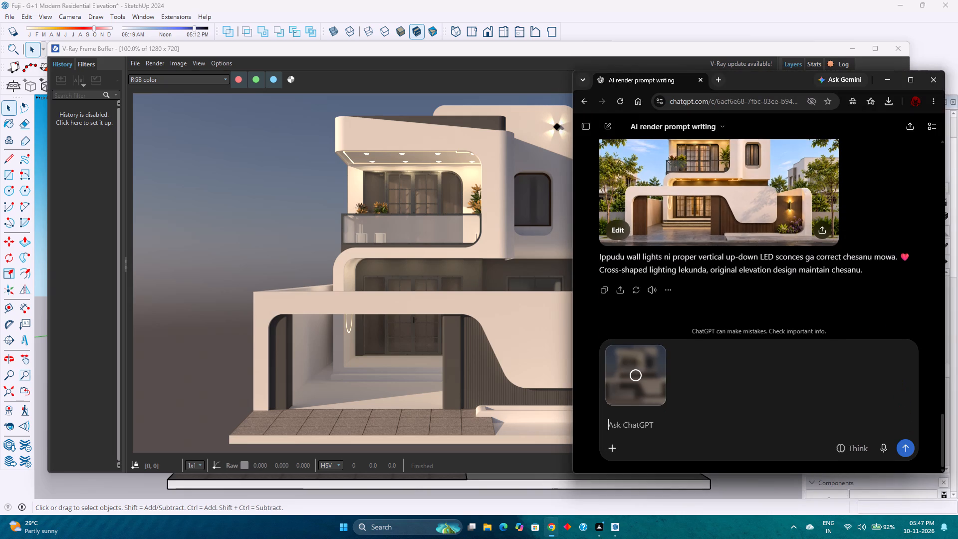
{"action": "left_click", "coordinate": [908, 453]}
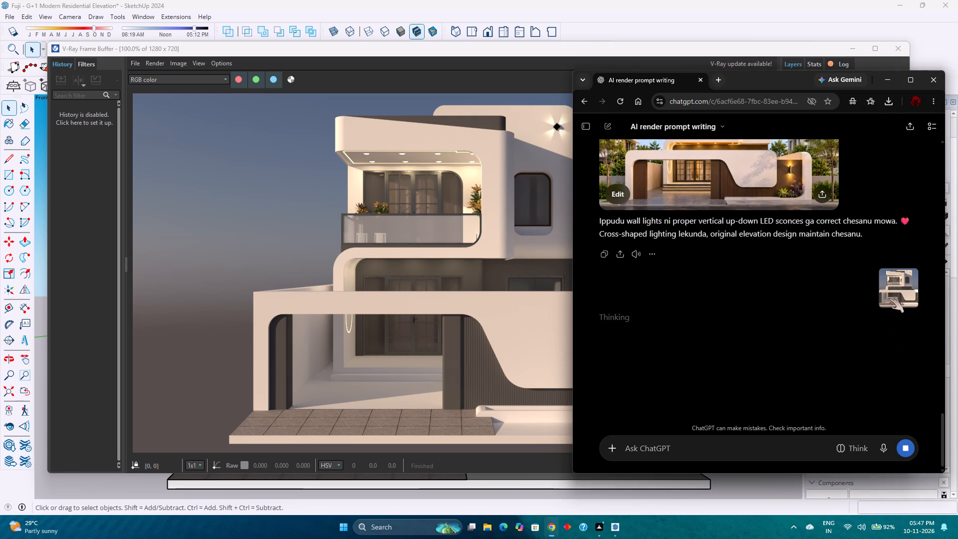
{"action": "left_click", "coordinate": [882, 76]}
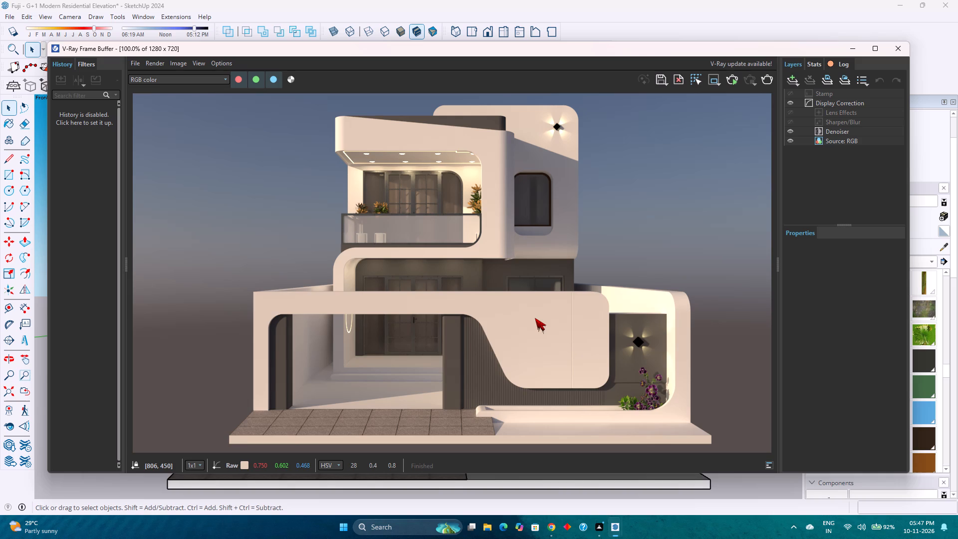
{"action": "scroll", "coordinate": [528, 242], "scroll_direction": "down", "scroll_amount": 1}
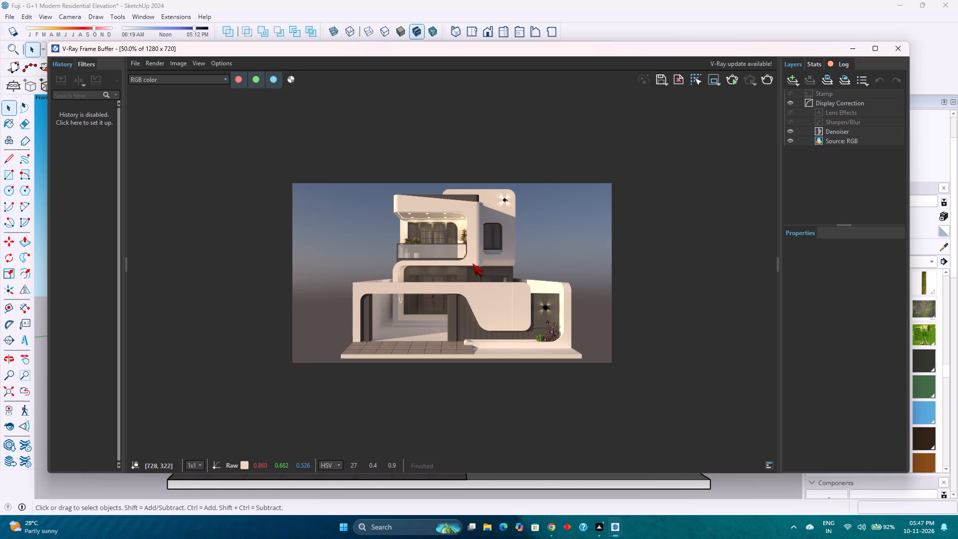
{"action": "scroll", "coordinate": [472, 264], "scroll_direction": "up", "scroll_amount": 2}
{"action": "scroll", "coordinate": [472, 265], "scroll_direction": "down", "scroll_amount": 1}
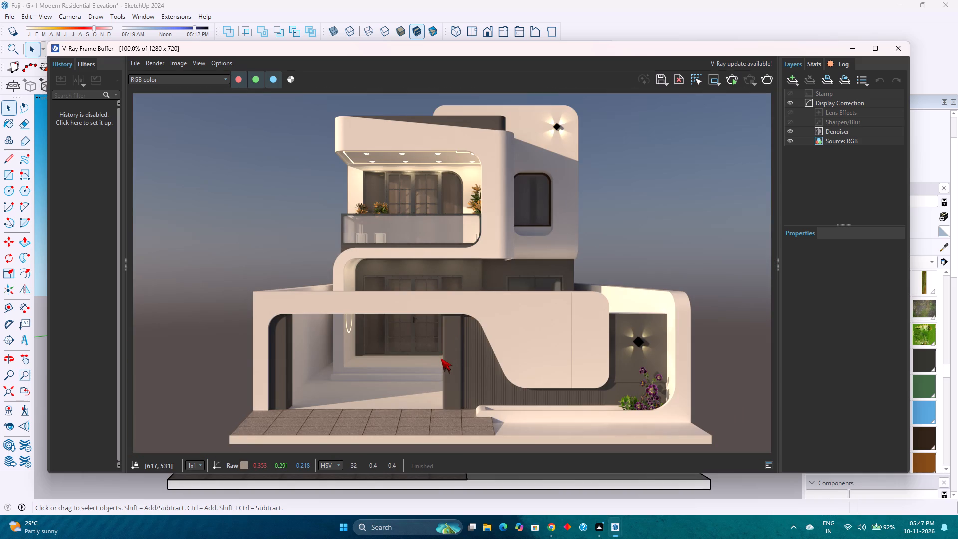
Back in the model, open the boundary wall group and paint the floor face behind the gate opening with Tile Travertine 2 inch.
{"action": "left_click", "coordinate": [852, 46]}
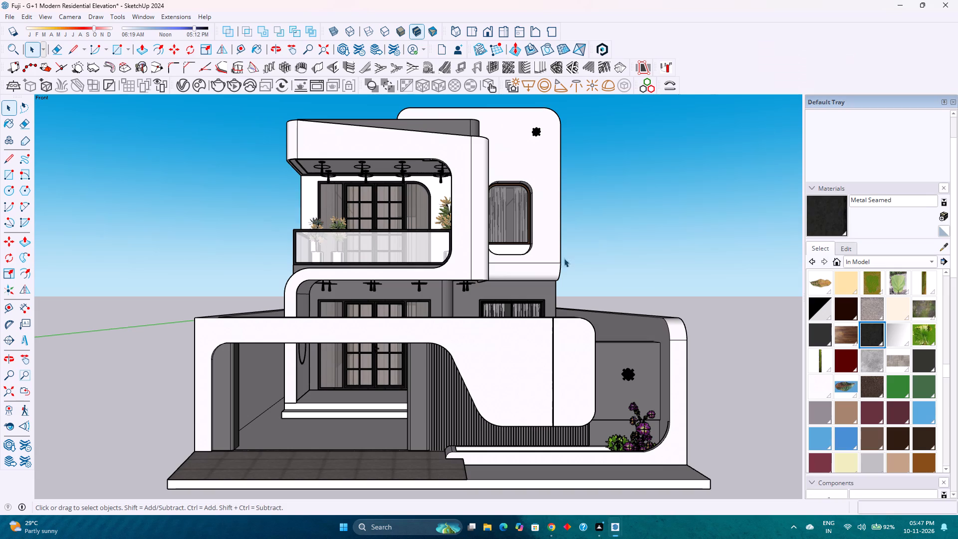
{"action": "double_click", "coordinate": [313, 430]}
{"action": "scroll", "coordinate": [313, 430], "scroll_direction": "up", "scroll_amount": 2}
{"action": "double_click", "coordinate": [310, 432]}
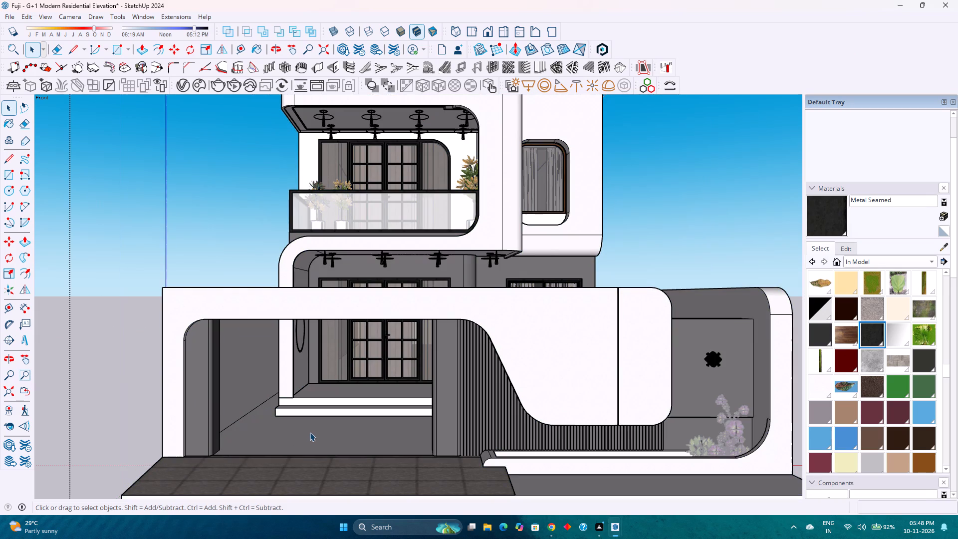
{"action": "left_click", "coordinate": [310, 432]}
{"action": "left_click", "coordinate": [310, 432]}
{"action": "left_click", "coordinate": [308, 433]}
{"action": "left_click", "coordinate": [308, 433]}
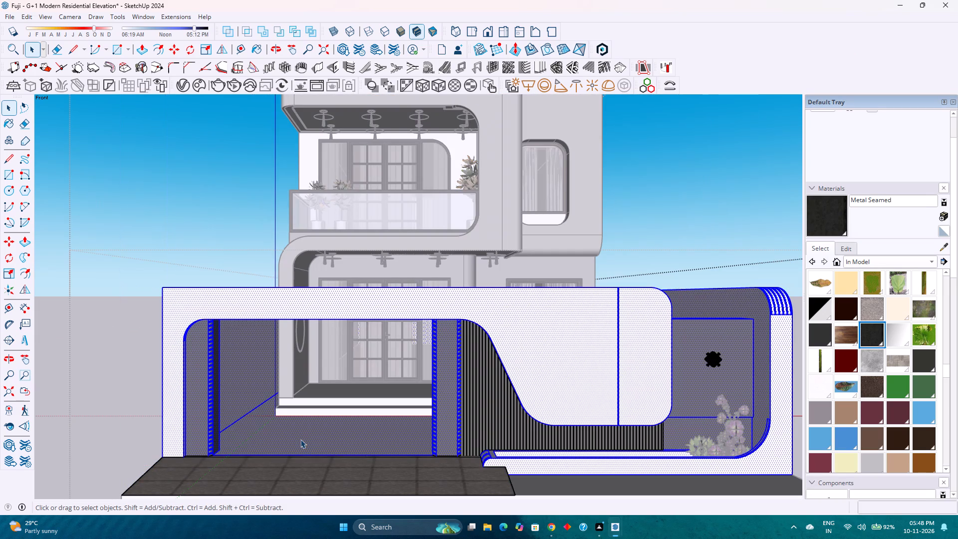
{"action": "left_click", "coordinate": [300, 439]}
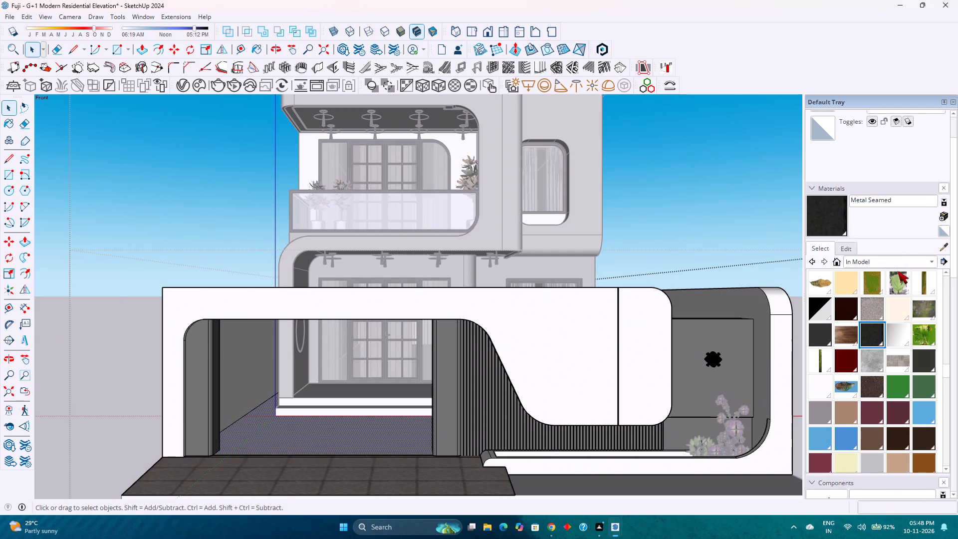
{"action": "left_click", "coordinate": [899, 264]}
{"action": "left_click", "coordinate": [826, 506]}
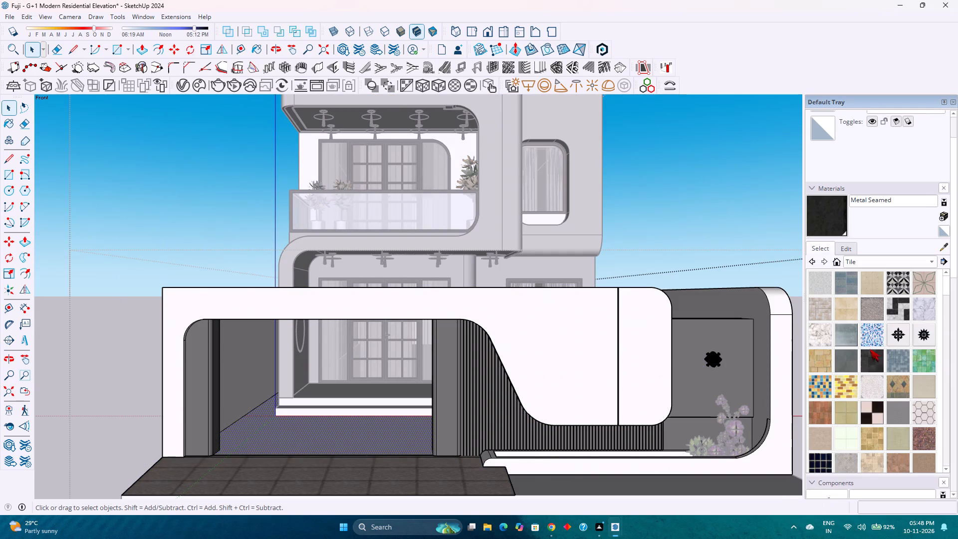
{"action": "scroll", "coordinate": [874, 427], "scroll_direction": "down", "scroll_amount": 3}
{"action": "scroll", "coordinate": [857, 390], "scroll_direction": "up", "scroll_amount": 2}
{"action": "scroll", "coordinate": [820, 439], "scroll_direction": "down", "scroll_amount": 2}
{"action": "left_click", "coordinate": [842, 411]}
{"action": "left_click", "coordinate": [367, 437]}
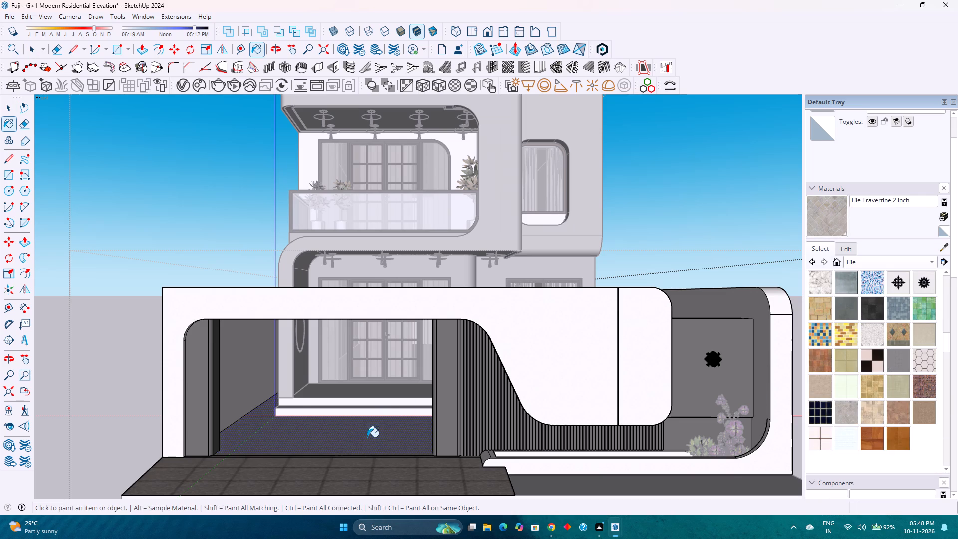
Set the texture size of Tile Travertine 2 inch to 4'.
{"action": "left_click", "coordinate": [839, 249]}
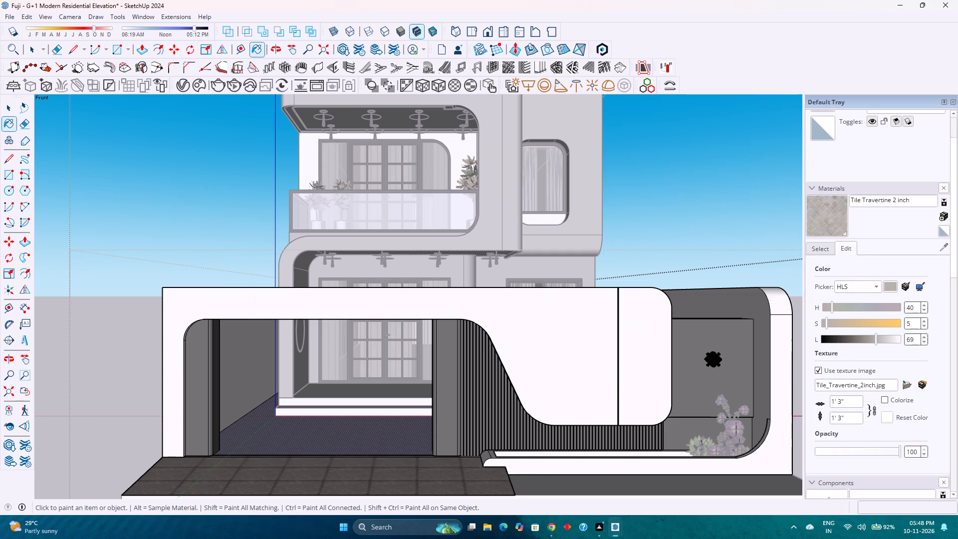
{"action": "left_click_drag", "start_coordinate": [851, 401], "coordinate": [816, 405]}
{"action": "key", "text": "4"}
{"action": "key", "text": "apostrophe"}
{"action": "key", "text": "Return"}
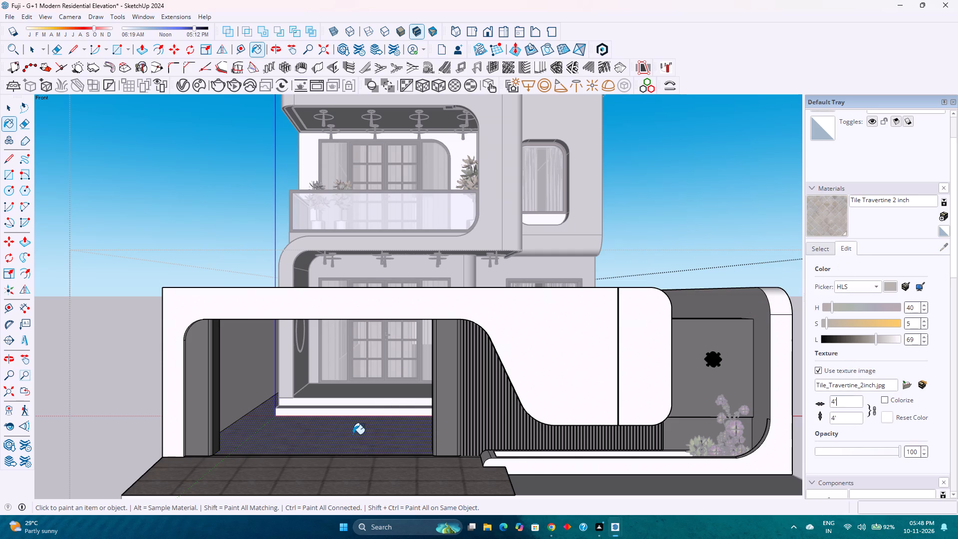
Repaint the floor behind the gate opening with Tile Travertine 2 inch and set its texture size to 10'.
{"action": "left_click", "coordinate": [353, 434]}
{"action": "key", "text": "space"}
{"action": "left_click", "coordinate": [670, 209]}
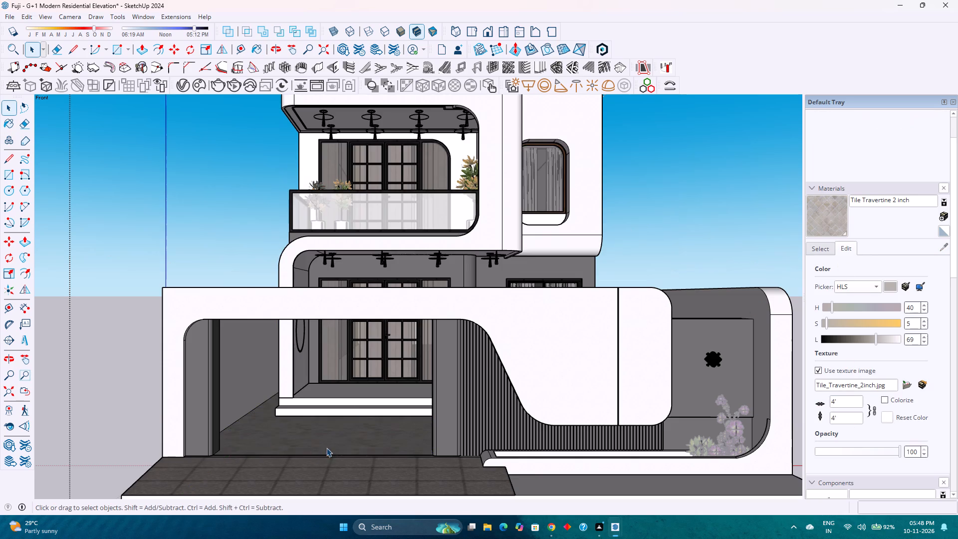
{"action": "scroll", "coordinate": [326, 448], "scroll_direction": "up", "scroll_amount": 3}
{"action": "middle_click_drag", "start_coordinate": [333, 435], "coordinate": [340, 491]}
{"action": "scroll", "coordinate": [347, 435], "scroll_direction": "down", "scroll_amount": 3}
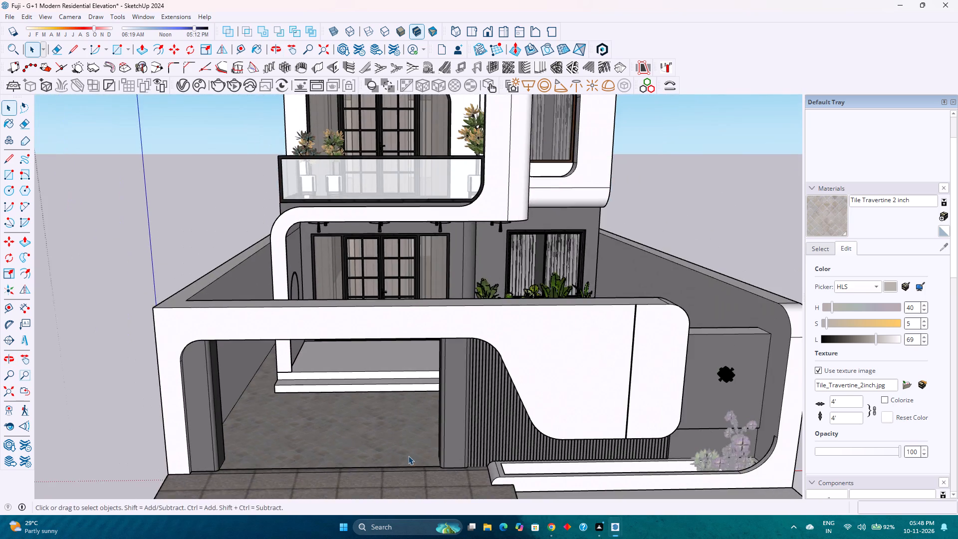
{"action": "middle_click_drag", "start_coordinate": [405, 453], "coordinate": [364, 399]}
{"action": "left_click_drag", "start_coordinate": [847, 403], "coordinate": [846, 403]}
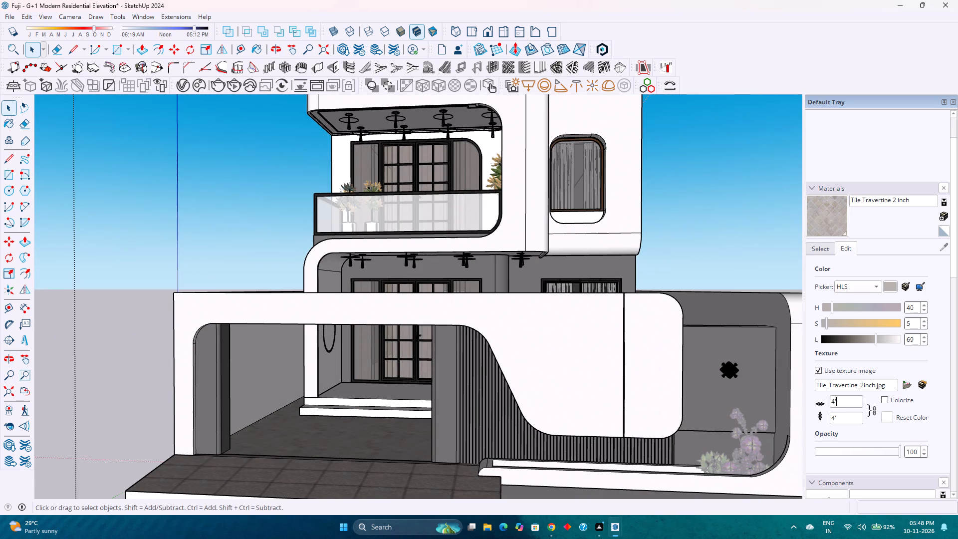
{"action": "left_click_drag", "start_coordinate": [846, 403], "coordinate": [824, 407]}
{"action": "key", "text": "1"}
{"action": "key", "text": "0"}
{"action": "key", "text": "apostrophe"}
{"action": "key", "text": "Return"}
Frame the whole house in the standard front view and leave the open group.
{"action": "middle_click_drag", "start_coordinate": [383, 347], "coordinate": [463, 391]}
{"action": "scroll", "coordinate": [457, 362], "scroll_direction": "down", "scroll_amount": 5}
{"action": "middle_click_drag", "start_coordinate": [558, 392], "coordinate": [451, 327]}
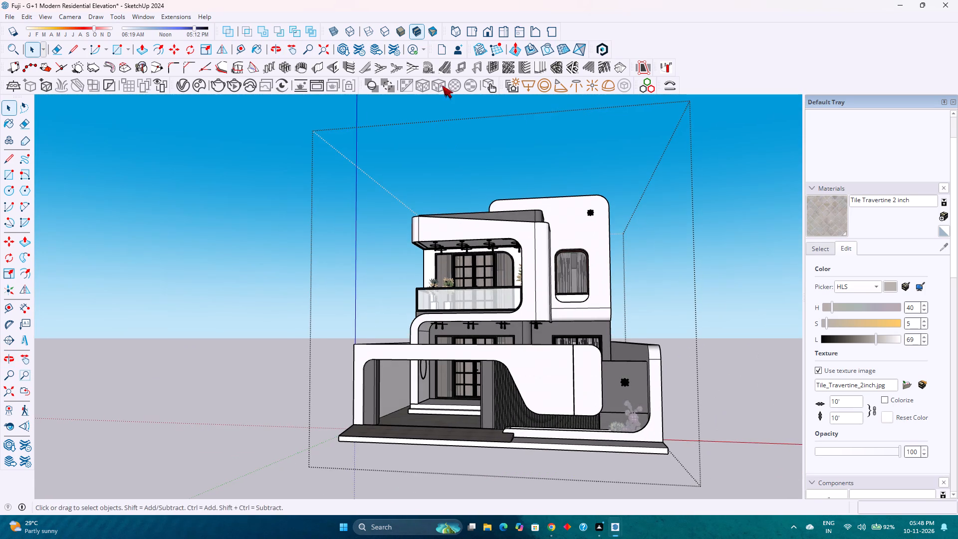
{"action": "left_click", "coordinate": [489, 33]}
{"action": "scroll", "coordinate": [399, 341], "scroll_direction": "up", "scroll_amount": 3}
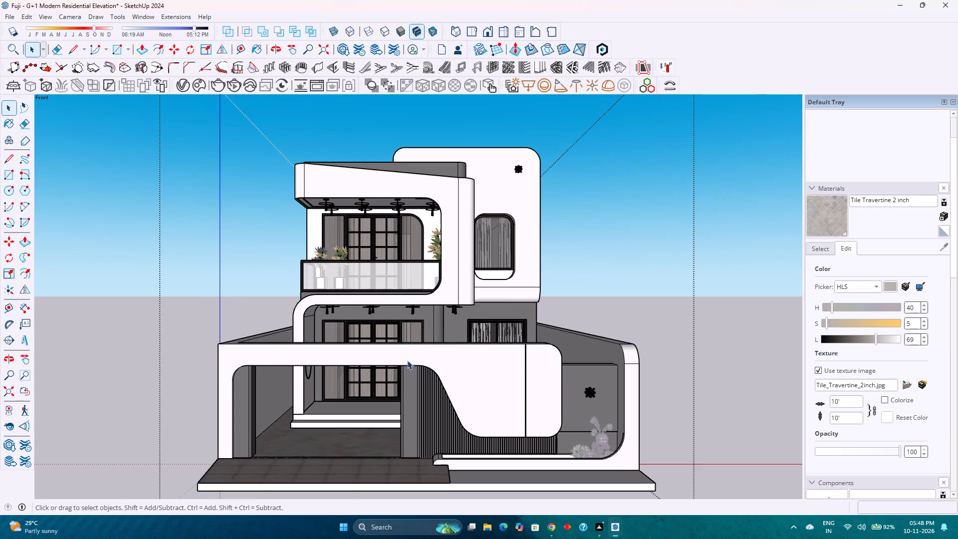
{"action": "middle_click_drag", "start_coordinate": [407, 360], "coordinate": [405, 340]}
{"action": "scroll", "coordinate": [405, 437], "scroll_direction": "up", "scroll_amount": 1}
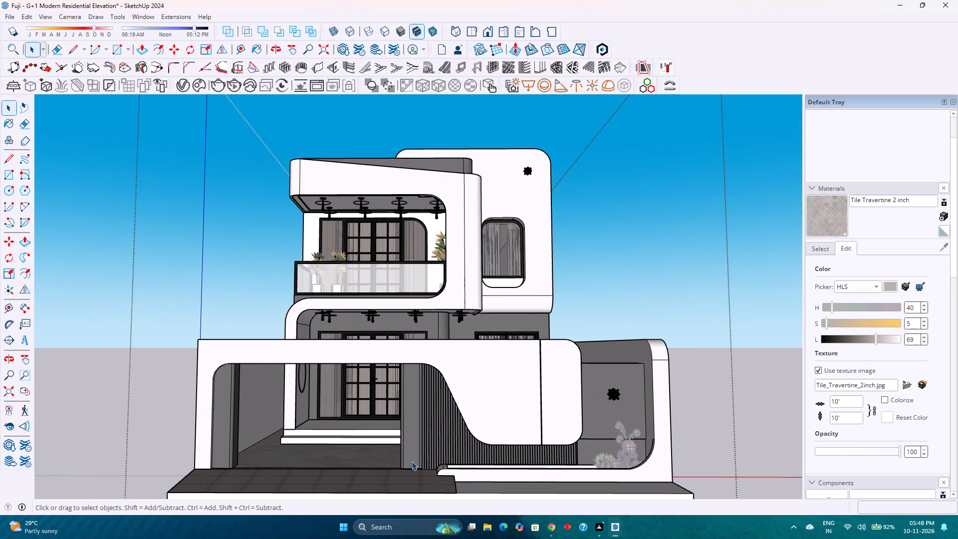
{"action": "scroll", "coordinate": [410, 454], "scroll_direction": "down", "scroll_amount": 2}
{"action": "scroll", "coordinate": [410, 493], "scroll_direction": "up", "scroll_amount": 3}
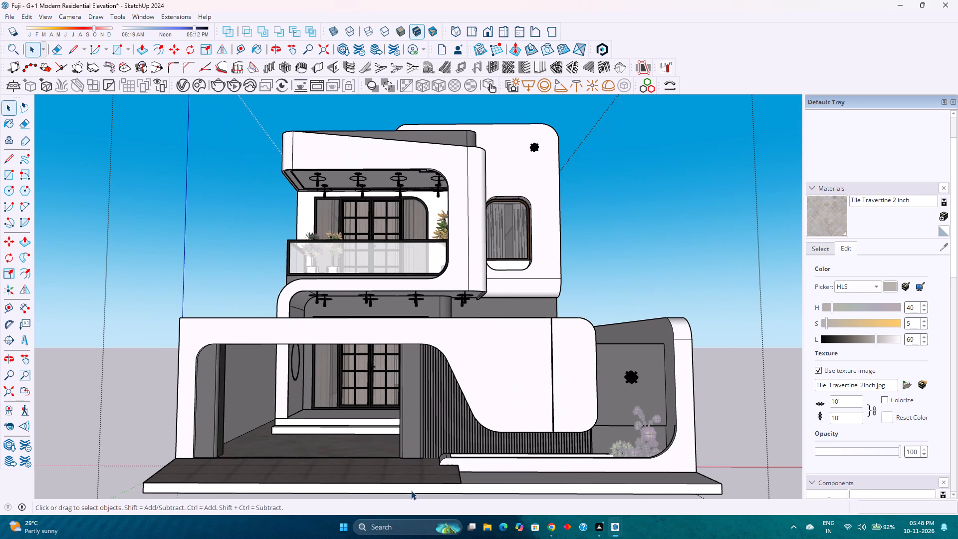
{"action": "left_click", "coordinate": [493, 31]}
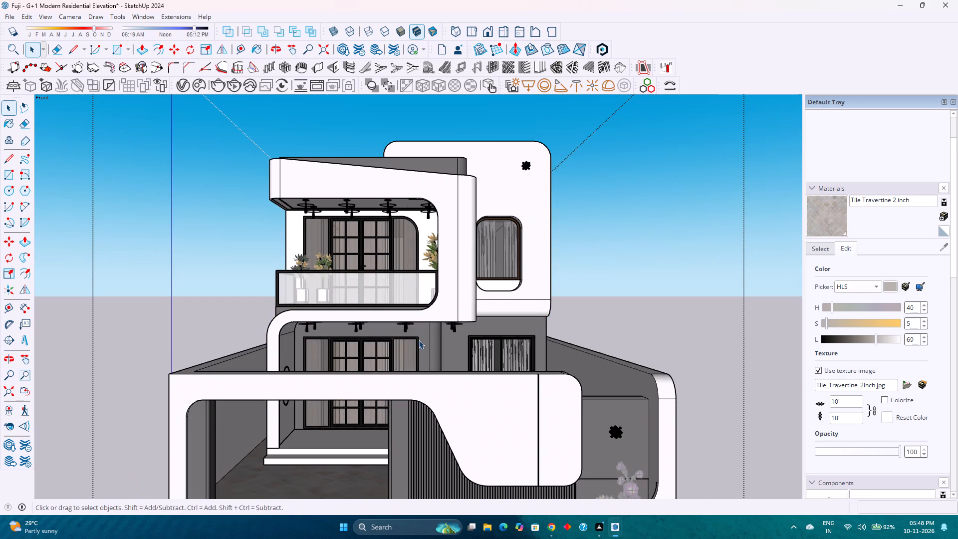
{"action": "middle_click_drag", "start_coordinate": [419, 339], "coordinate": [434, 304], "text": "shift"}
{"action": "middle_click", "coordinate": [434, 304], "text": "shift"}
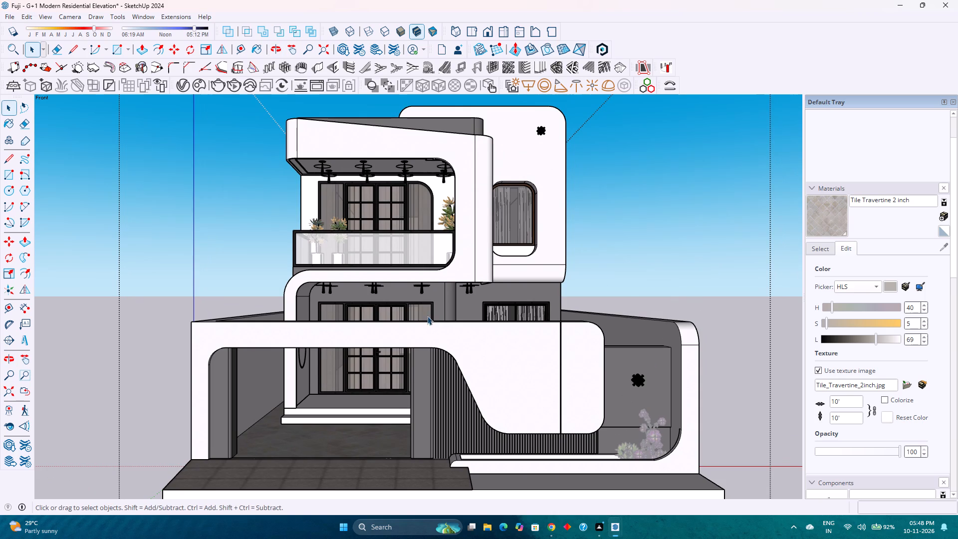
{"action": "middle_click_drag", "start_coordinate": [425, 313], "coordinate": [425, 308], "text": "shift"}
{"action": "left_click", "coordinate": [693, 203]}
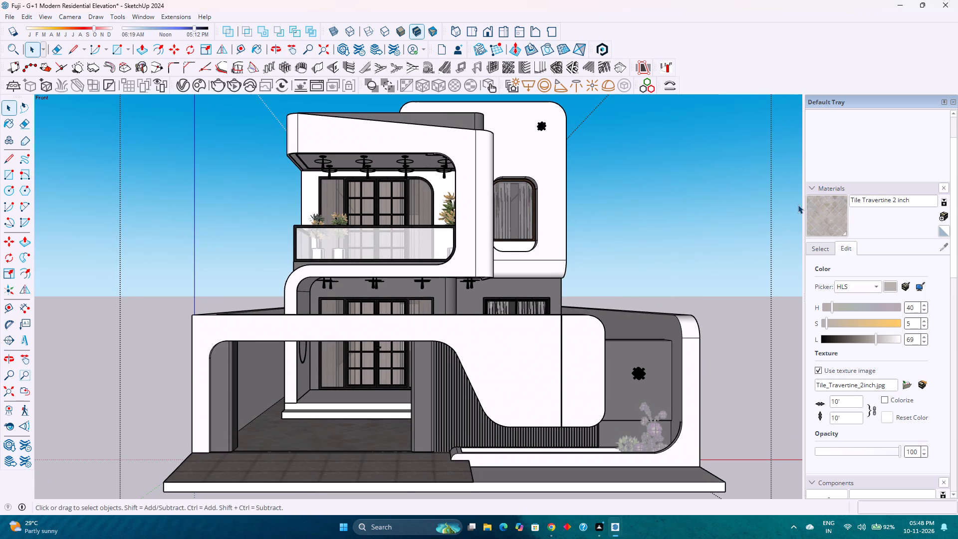
{"action": "left_click", "coordinate": [789, 203]}
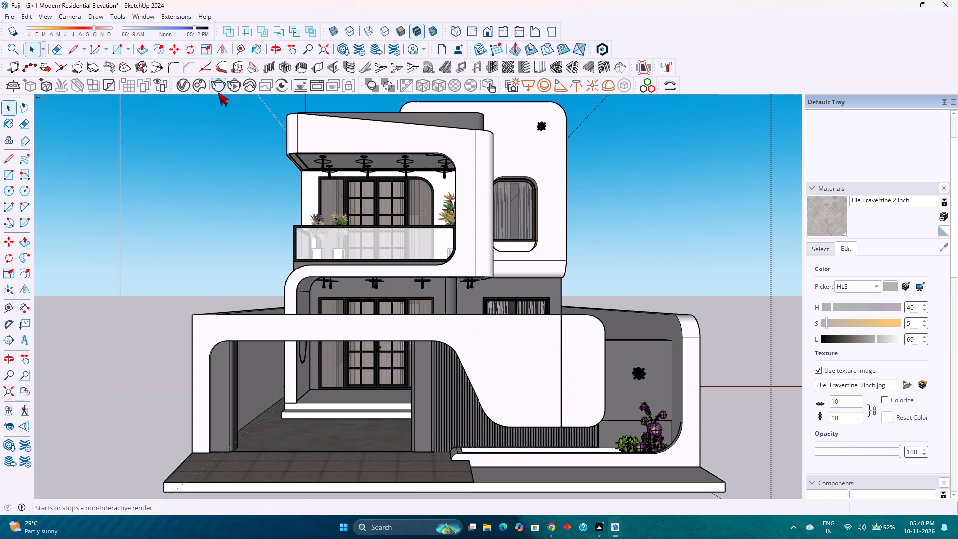
Start a V-Ray render of the front view, stop it and restart it.
{"action": "left_click", "coordinate": [230, 84]}
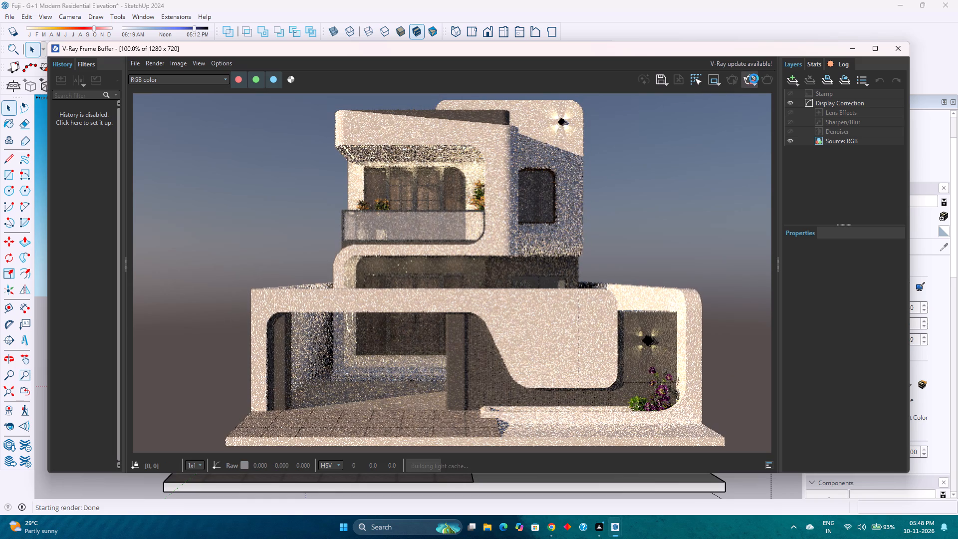
{"action": "left_click", "coordinate": [752, 78]}
{"action": "left_click", "coordinate": [770, 79]}
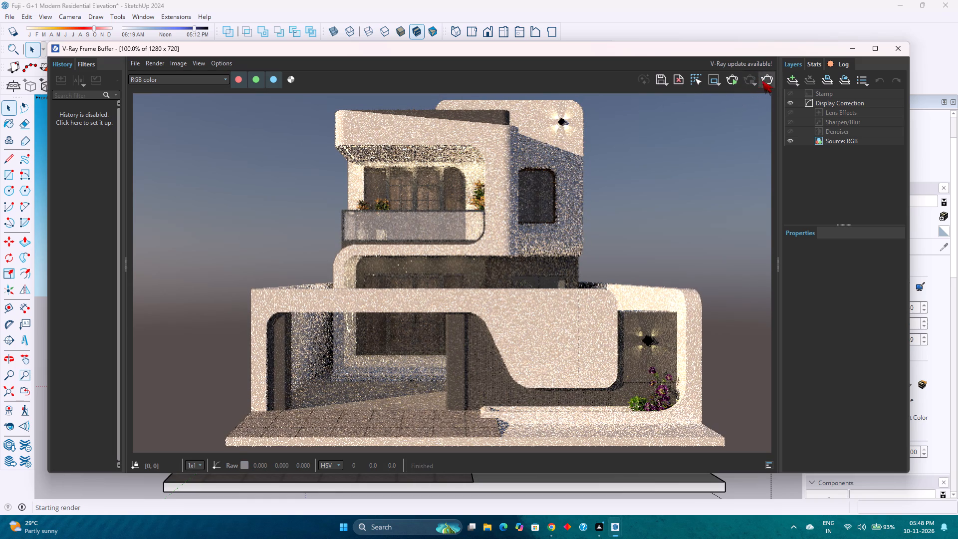
{"action": "left_click", "coordinate": [764, 80]}
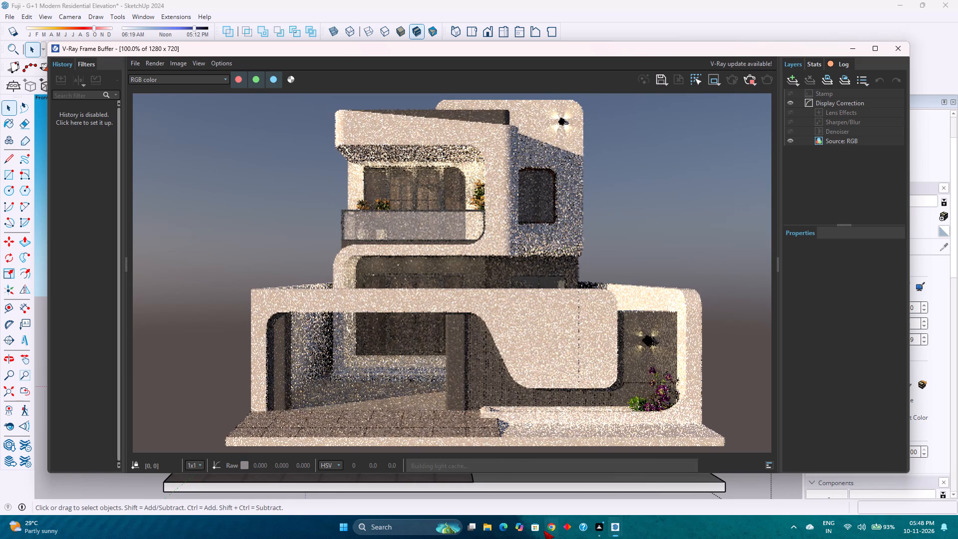
Switch to the ChatGPT chat in Chrome and examine the generated night render at enlarged size.
{"action": "left_click", "coordinate": [543, 530]}
{"action": "scroll", "coordinate": [780, 359], "scroll_direction": "down", "scroll_amount": 3}
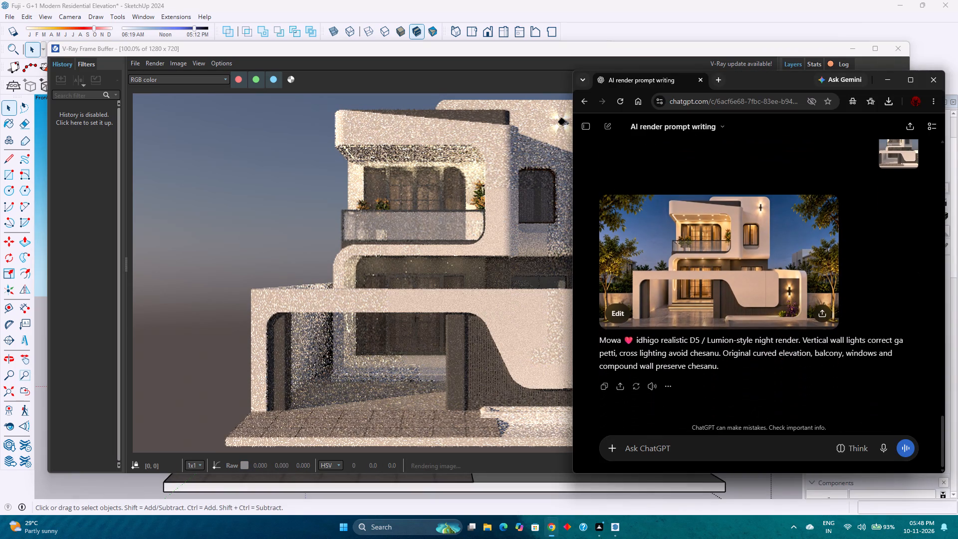
{"action": "scroll", "coordinate": [776, 355], "scroll_direction": "down", "scroll_amount": 2}
{"action": "scroll", "coordinate": [776, 355], "scroll_direction": "up", "scroll_amount": 1}
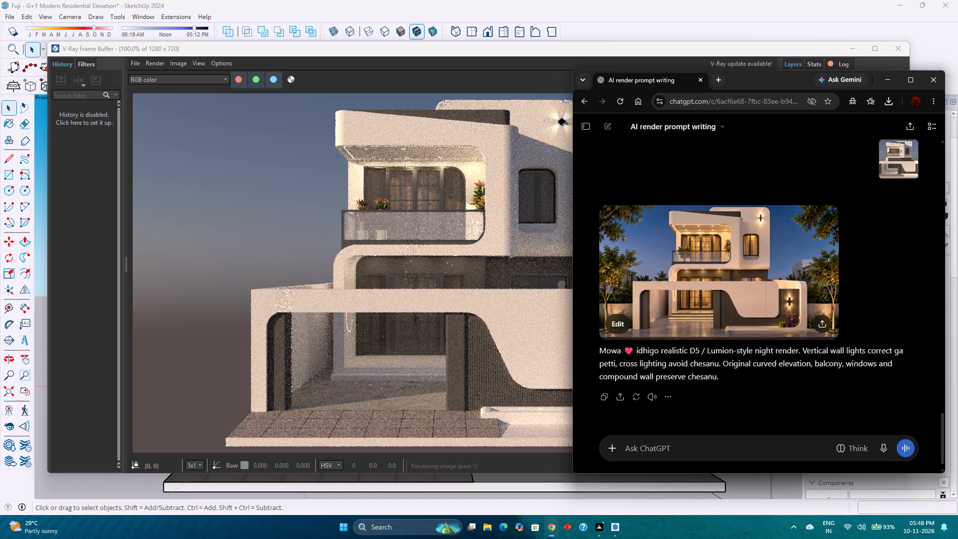
{"action": "scroll", "coordinate": [776, 355], "scroll_direction": "down", "scroll_amount": 2}
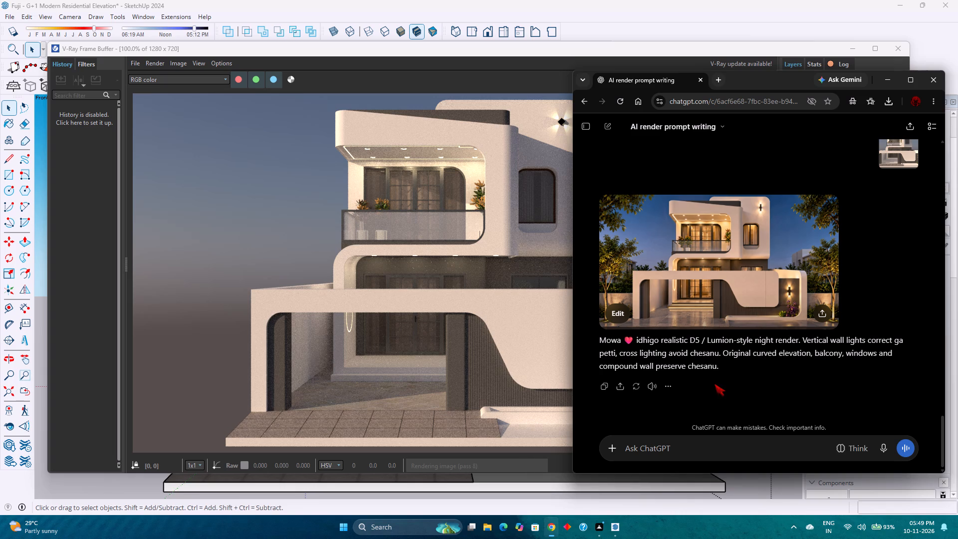
{"action": "left_click", "coordinate": [767, 301]}
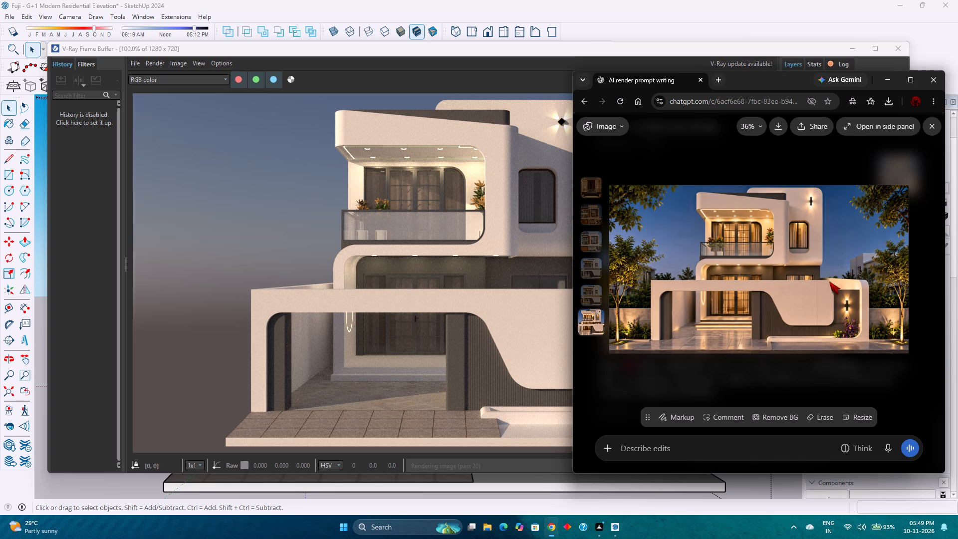
{"action": "left_click", "coordinate": [932, 130]}
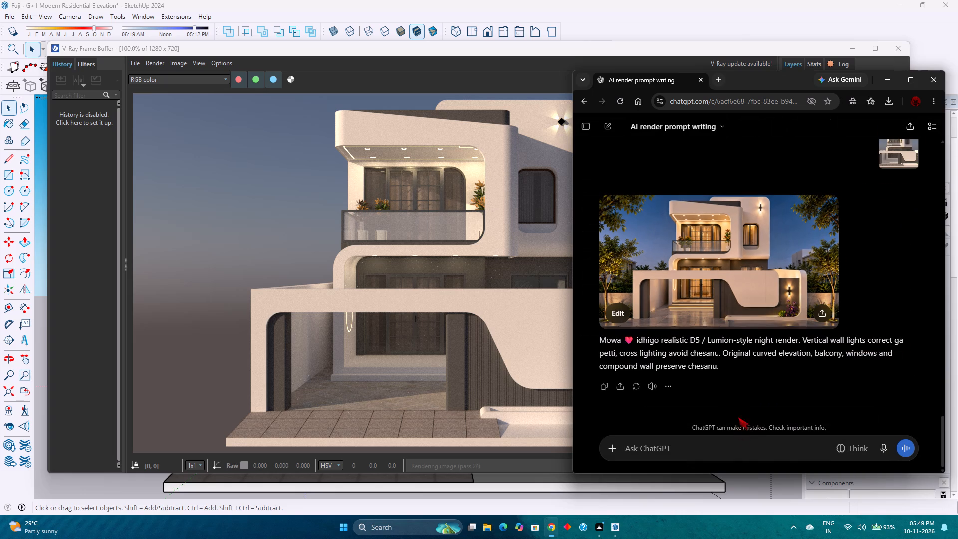
Send ChatGPT the prompt "preserve lightings" to regenerate the image.
{"action": "left_click", "coordinate": [716, 445]}
{"action": "type", "text": "preserb"}
{"action": "key", "text": "BackSpace"}
{"action": "type", "text": "ve lightof"}
{"action": "key", "text": "BackSpace"}
{"action": "key", "text": "BackSpace"}
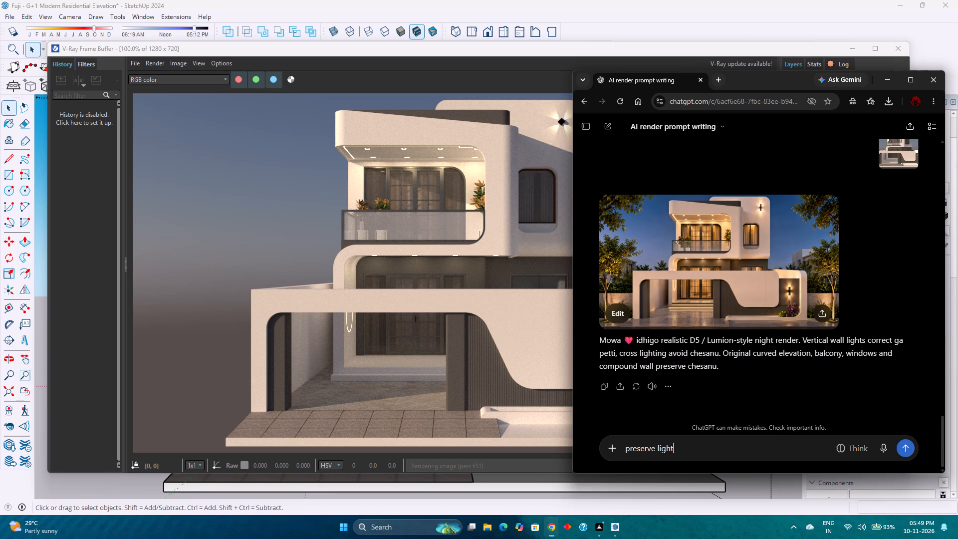
{"action": "type", "text": "ings"}
{"action": "key", "text": "Return"}
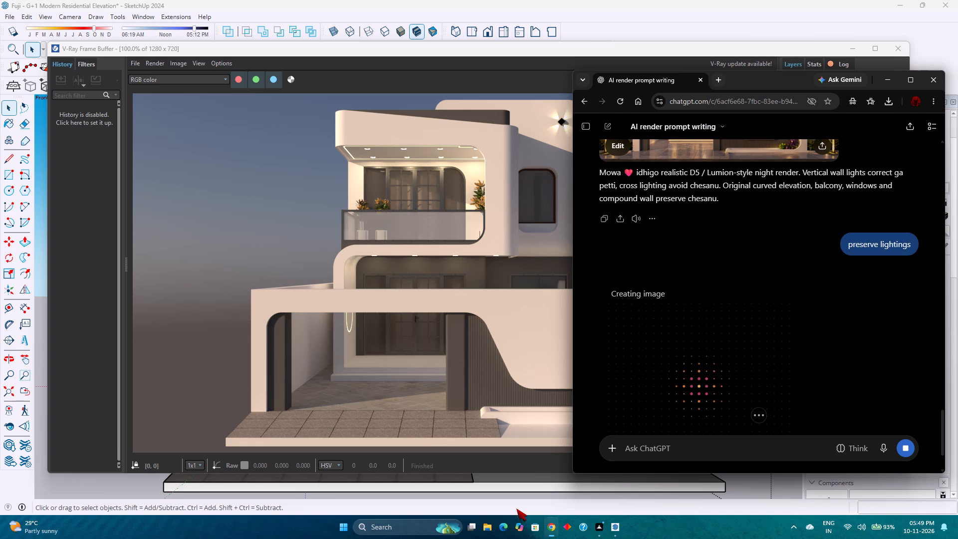
{"action": "scroll", "coordinate": [291, 337], "scroll_direction": "down", "scroll_amount": 1}
{"action": "scroll", "coordinate": [291, 337], "scroll_direction": "up", "scroll_amount": 1}
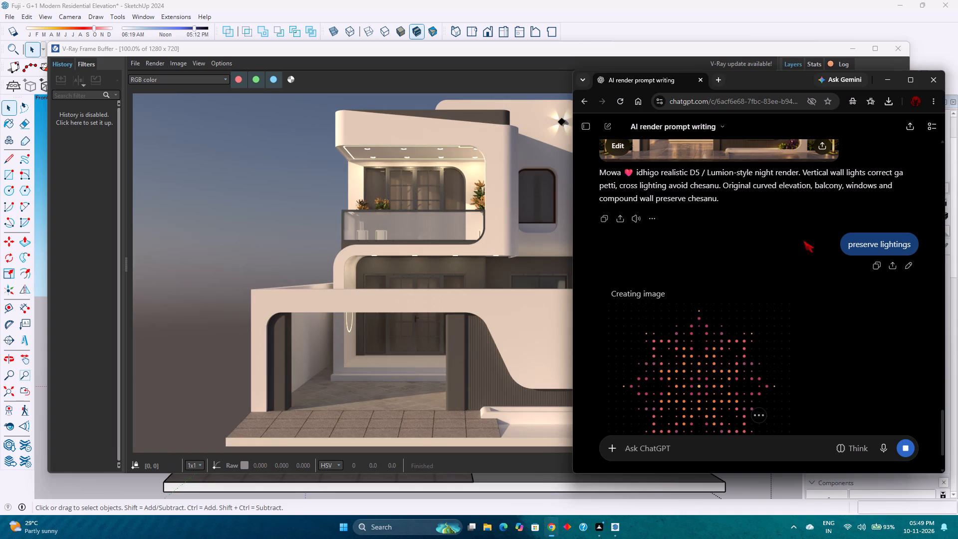
Return to the V-Ray Frame Buffer and examine the finished render's facade, lighting and floor texture up close and as a whole.
{"action": "left_click", "coordinate": [895, 81]}
{"action": "scroll", "coordinate": [577, 263], "scroll_direction": "down", "scroll_amount": 2}
{"action": "scroll", "coordinate": [576, 263], "scroll_direction": "up", "scroll_amount": 1}
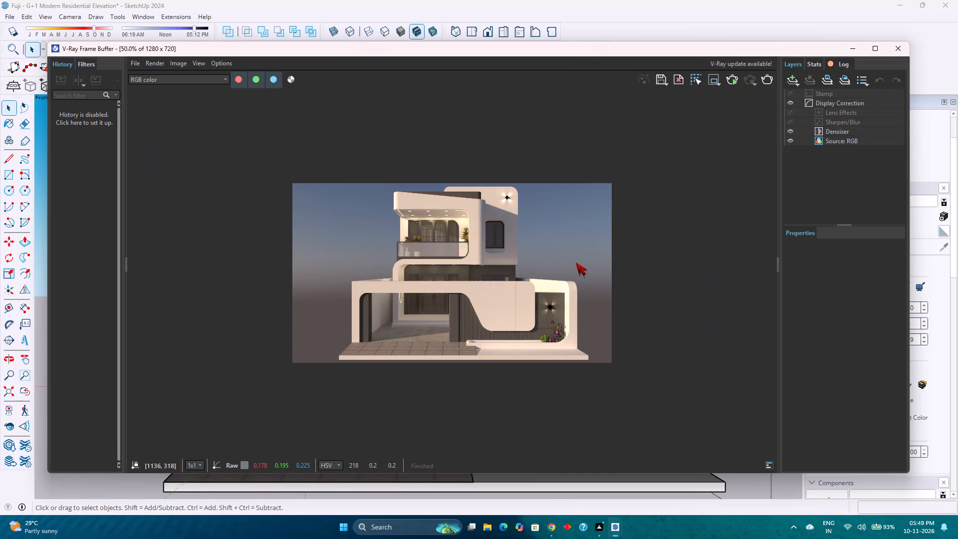
{"action": "scroll", "coordinate": [575, 262], "scroll_direction": "up", "scroll_amount": 2}
{"action": "scroll", "coordinate": [475, 280], "scroll_direction": "down", "scroll_amount": 2}
{"action": "scroll", "coordinate": [407, 266], "scroll_direction": "up", "scroll_amount": 1}
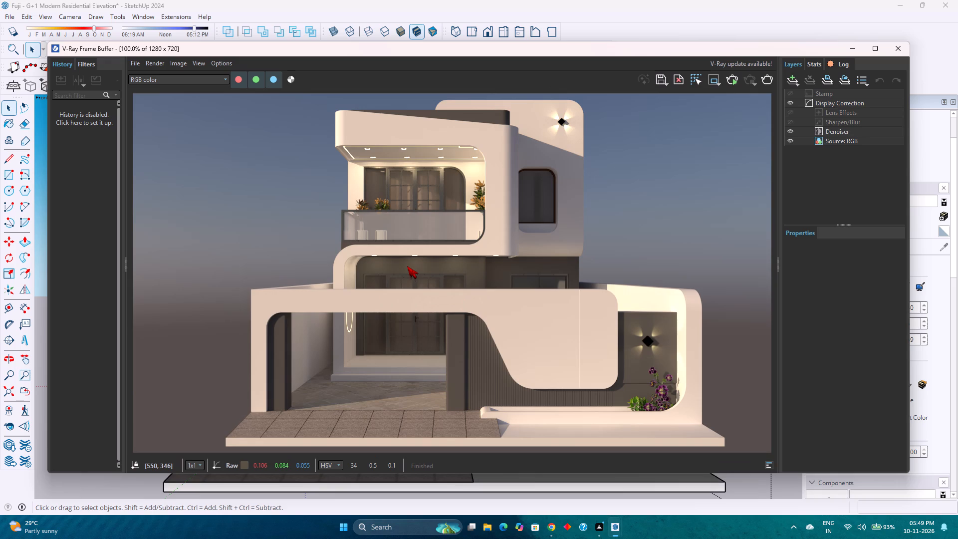
{"action": "scroll", "coordinate": [421, 256], "scroll_direction": "up", "scroll_amount": 1}
{"action": "scroll", "coordinate": [421, 256], "scroll_direction": "down", "scroll_amount": 1}
{"action": "scroll", "coordinate": [422, 249], "scroll_direction": "up", "scroll_amount": 2}
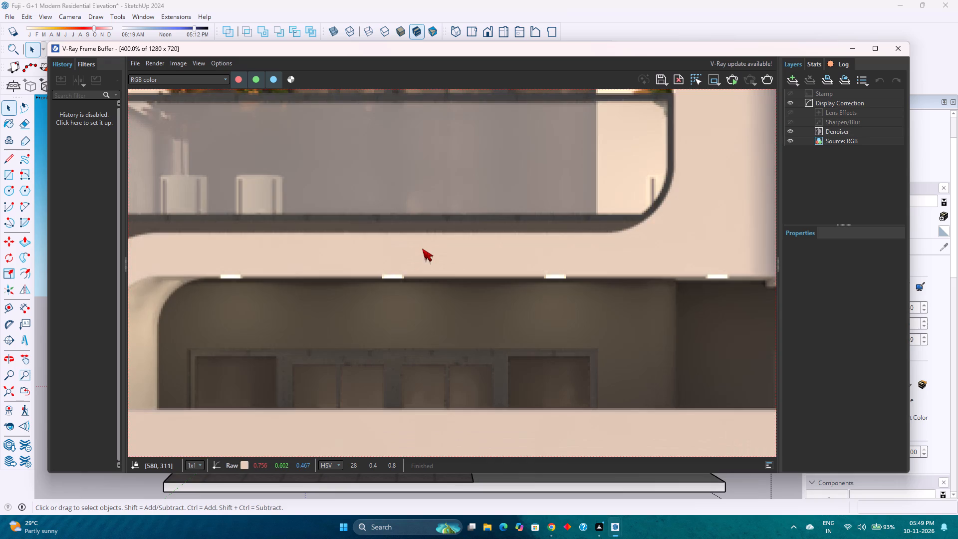
{"action": "scroll", "coordinate": [422, 249], "scroll_direction": "down", "scroll_amount": 1}
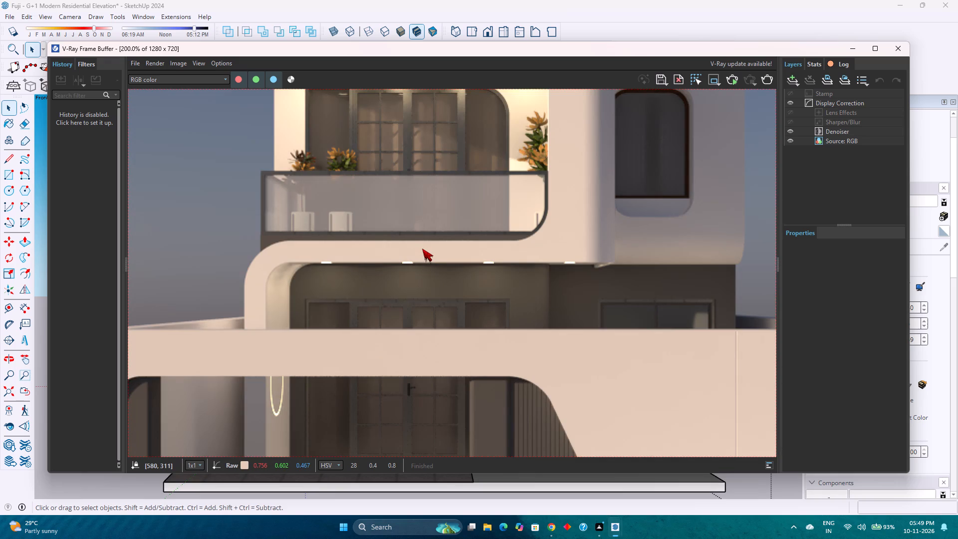
{"action": "scroll", "coordinate": [422, 249], "scroll_direction": "down", "scroll_amount": 1}
{"action": "scroll", "coordinate": [422, 249], "scroll_direction": "up", "scroll_amount": 1}
{"action": "scroll", "coordinate": [422, 249], "scroll_direction": "down", "scroll_amount": 1}
{"action": "scroll", "coordinate": [422, 249], "scroll_direction": "up", "scroll_amount": 1}
{"action": "scroll", "coordinate": [422, 249], "scroll_direction": "down", "scroll_amount": 1}
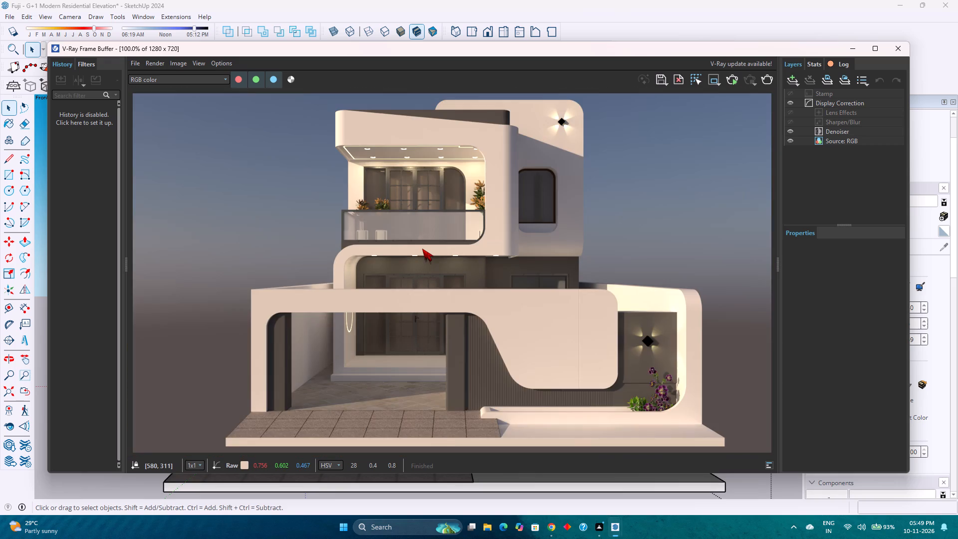
{"action": "scroll", "coordinate": [422, 249], "scroll_direction": "up", "scroll_amount": 1}
{"action": "scroll", "coordinate": [422, 249], "scroll_direction": "down", "scroll_amount": 1}
{"action": "scroll", "coordinate": [422, 249], "scroll_direction": "up", "scroll_amount": 1}
{"action": "scroll", "coordinate": [422, 249], "scroll_direction": "down", "scroll_amount": 1}
{"action": "middle_click_drag", "start_coordinate": [431, 264], "coordinate": [439, 231]}
{"action": "scroll", "coordinate": [443, 245], "scroll_direction": "down", "scroll_amount": 1}
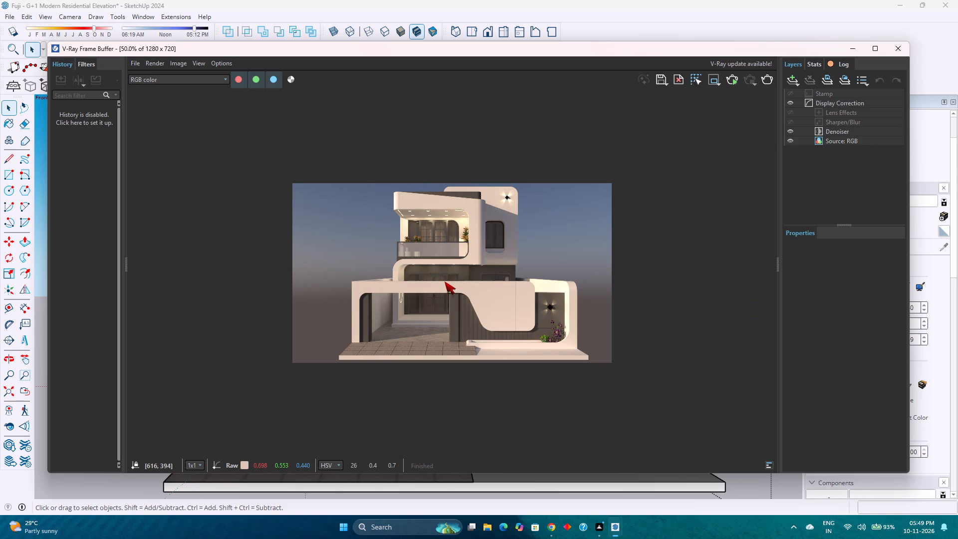
{"action": "scroll", "coordinate": [444, 281], "scroll_direction": "up", "scroll_amount": 2}
{"action": "scroll", "coordinate": [444, 281], "scroll_direction": "down", "scroll_amount": 2}
{"action": "scroll", "coordinate": [444, 281], "scroll_direction": "up", "scroll_amount": 1}
{"action": "scroll", "coordinate": [444, 281], "scroll_direction": "down", "scroll_amount": 1}
{"action": "scroll", "coordinate": [444, 281], "scroll_direction": "up", "scroll_amount": 1}
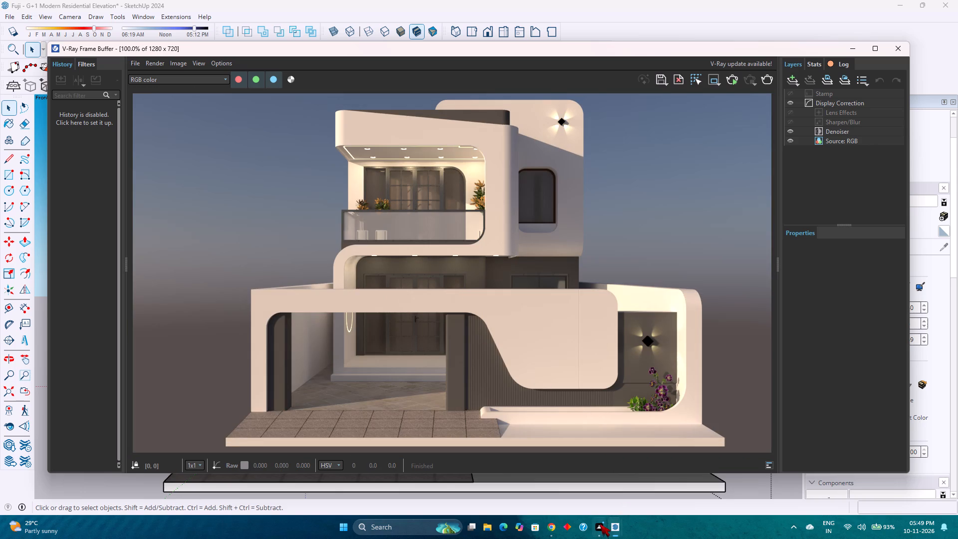
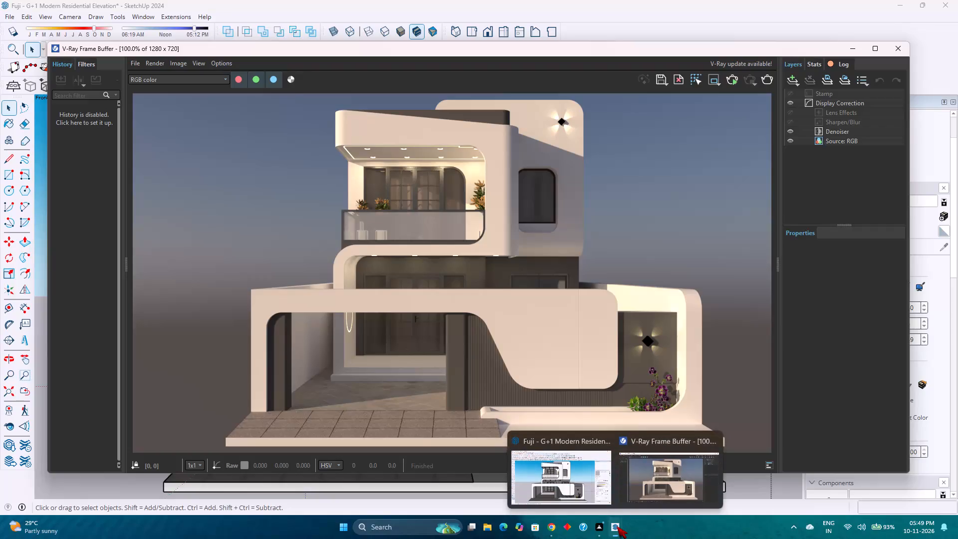
Switch to the ChatGPT chat in Chrome, view the regenerated night render and reply "yess".
{"action": "left_click", "coordinate": [557, 531]}
{"action": "scroll", "coordinate": [726, 319], "scroll_direction": "down", "scroll_amount": 2}
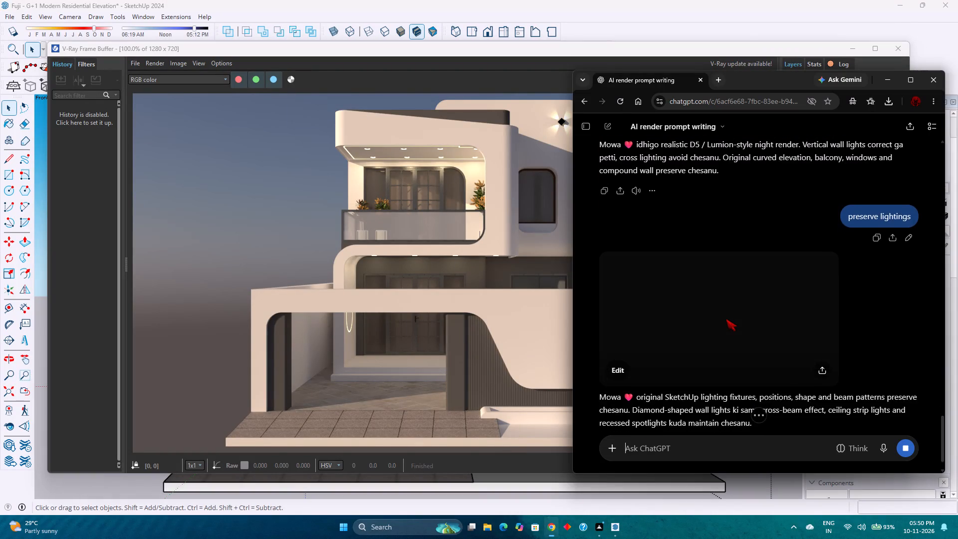
{"action": "scroll", "coordinate": [726, 319], "scroll_direction": "down", "scroll_amount": 1}
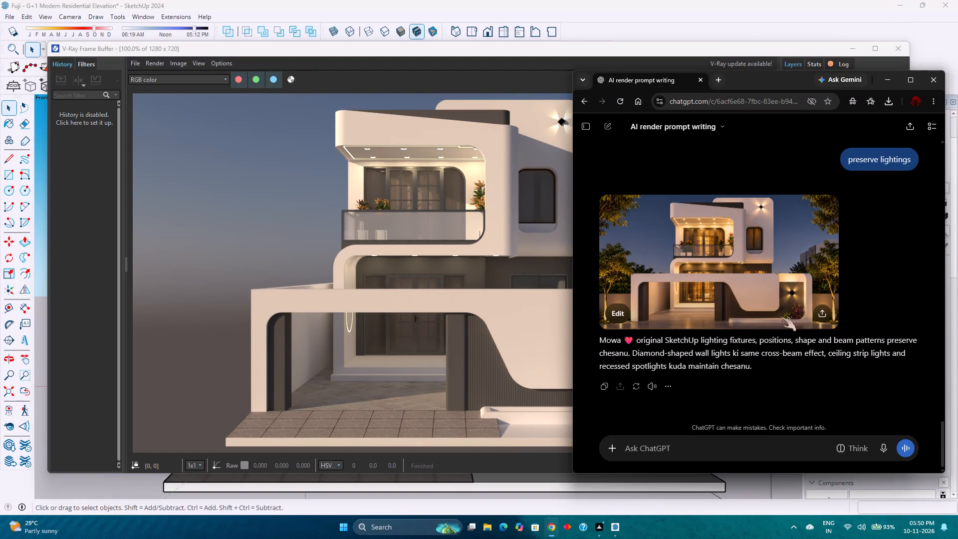
{"action": "type", "text": "yess"}
{"action": "key", "text": "Return"}
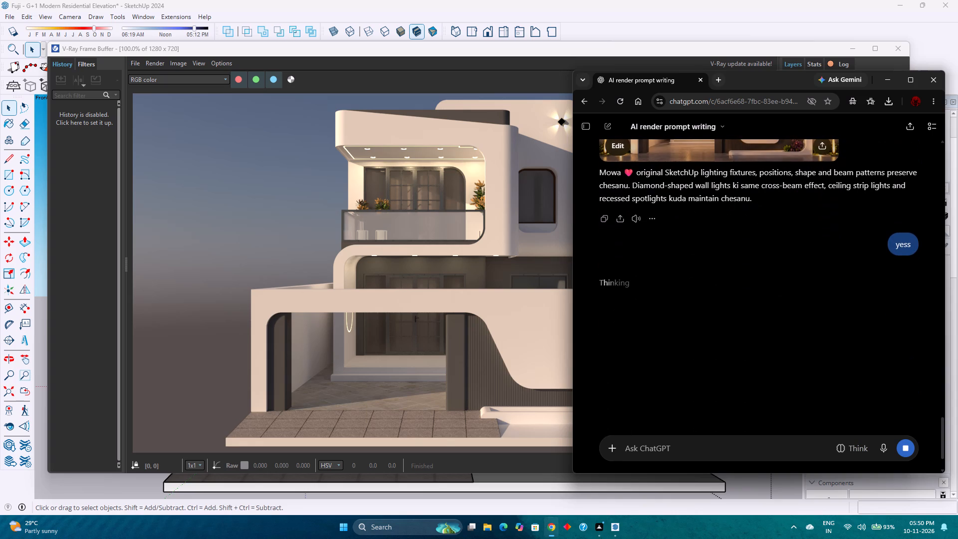
Send ChatGPT the request "Day Render kuda ivvu" and return to the V-Ray Frame Buffer.
{"action": "type", "text": "Morni"}
{"action": "key", "text": "BackSpace"}
{"action": "key", "text": "BackSpace"}
{"action": "key", "text": "BackSpace"}
{"action": "key", "text": "BackSpace"}
{"action": "key", "text": "BackSpace"}
{"action": "key", "text": "BackSpace"}
{"action": "type", "text": "Day"}
{"action": "key", "text": "space"}
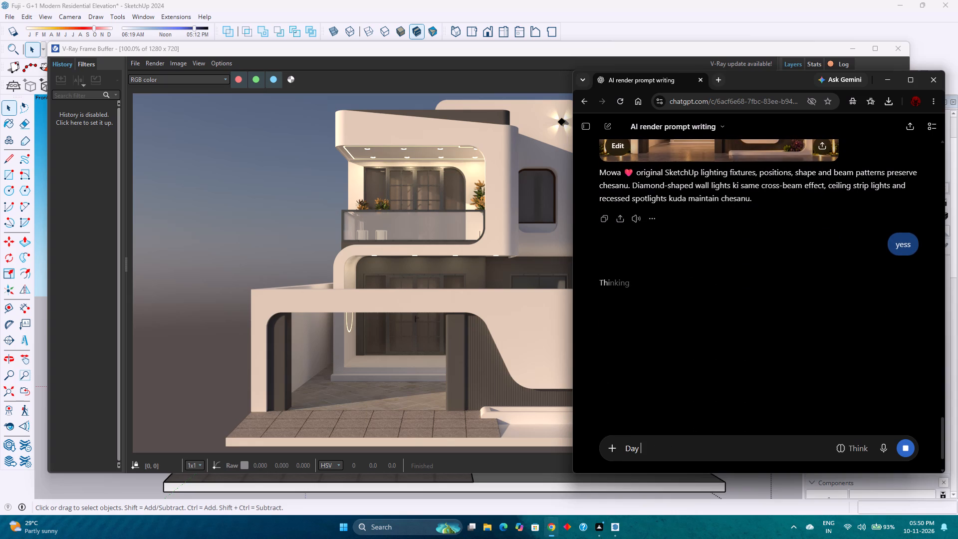
{"action": "type", "text": "Render ki"}
{"action": "key", "text": "space"}
{"action": "key", "text": "BackSpace"}
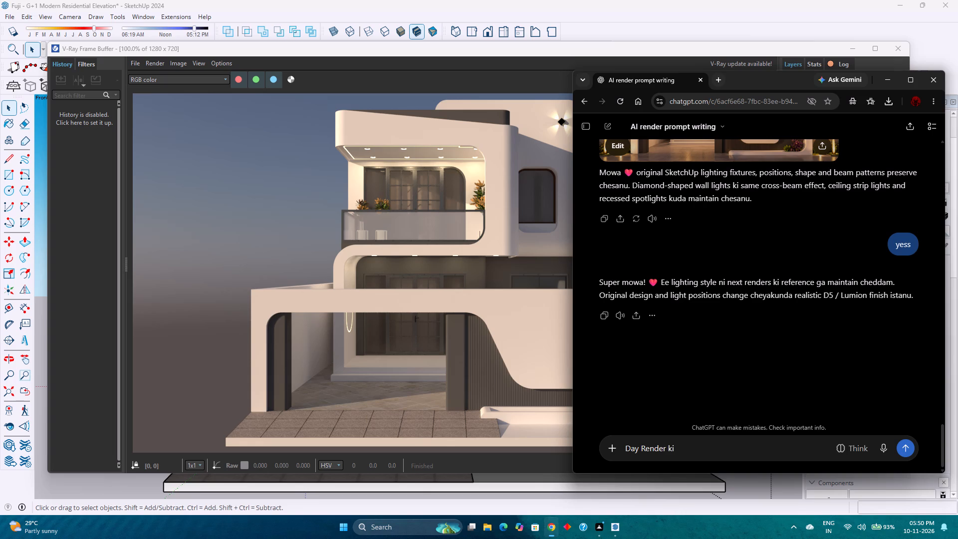
{"action": "key", "text": "BackSpace"}
{"action": "type", "text": "uda ivvu"}
{"action": "key", "text": "Return"}
{"action": "left_click", "coordinate": [890, 75]}
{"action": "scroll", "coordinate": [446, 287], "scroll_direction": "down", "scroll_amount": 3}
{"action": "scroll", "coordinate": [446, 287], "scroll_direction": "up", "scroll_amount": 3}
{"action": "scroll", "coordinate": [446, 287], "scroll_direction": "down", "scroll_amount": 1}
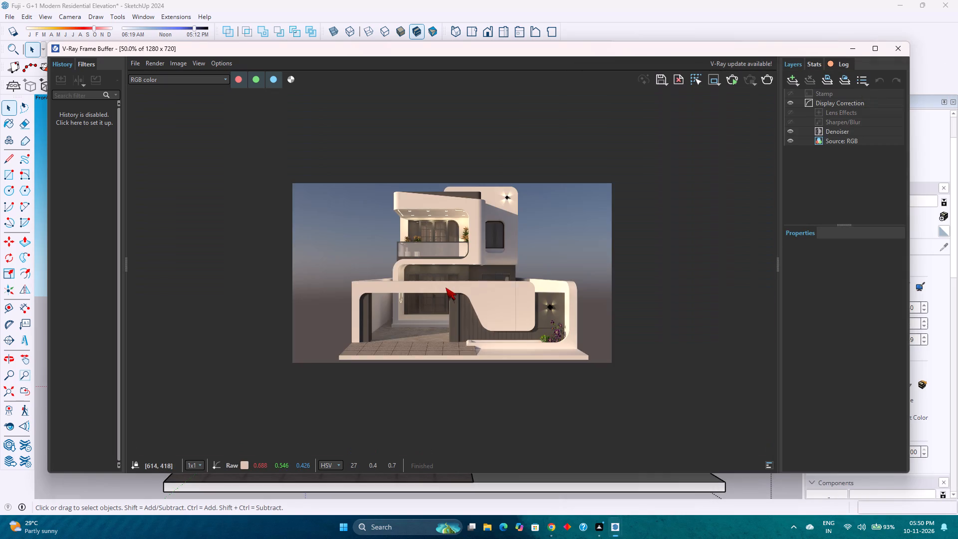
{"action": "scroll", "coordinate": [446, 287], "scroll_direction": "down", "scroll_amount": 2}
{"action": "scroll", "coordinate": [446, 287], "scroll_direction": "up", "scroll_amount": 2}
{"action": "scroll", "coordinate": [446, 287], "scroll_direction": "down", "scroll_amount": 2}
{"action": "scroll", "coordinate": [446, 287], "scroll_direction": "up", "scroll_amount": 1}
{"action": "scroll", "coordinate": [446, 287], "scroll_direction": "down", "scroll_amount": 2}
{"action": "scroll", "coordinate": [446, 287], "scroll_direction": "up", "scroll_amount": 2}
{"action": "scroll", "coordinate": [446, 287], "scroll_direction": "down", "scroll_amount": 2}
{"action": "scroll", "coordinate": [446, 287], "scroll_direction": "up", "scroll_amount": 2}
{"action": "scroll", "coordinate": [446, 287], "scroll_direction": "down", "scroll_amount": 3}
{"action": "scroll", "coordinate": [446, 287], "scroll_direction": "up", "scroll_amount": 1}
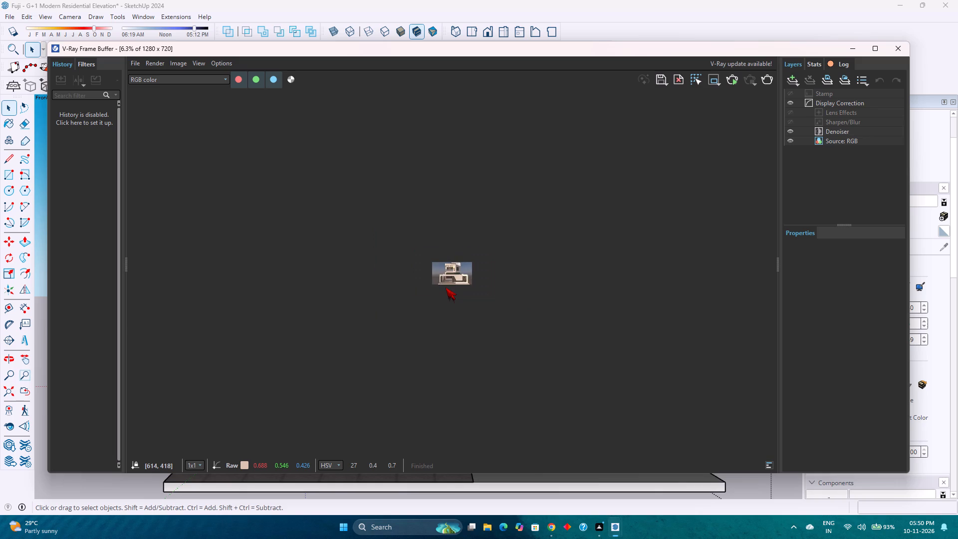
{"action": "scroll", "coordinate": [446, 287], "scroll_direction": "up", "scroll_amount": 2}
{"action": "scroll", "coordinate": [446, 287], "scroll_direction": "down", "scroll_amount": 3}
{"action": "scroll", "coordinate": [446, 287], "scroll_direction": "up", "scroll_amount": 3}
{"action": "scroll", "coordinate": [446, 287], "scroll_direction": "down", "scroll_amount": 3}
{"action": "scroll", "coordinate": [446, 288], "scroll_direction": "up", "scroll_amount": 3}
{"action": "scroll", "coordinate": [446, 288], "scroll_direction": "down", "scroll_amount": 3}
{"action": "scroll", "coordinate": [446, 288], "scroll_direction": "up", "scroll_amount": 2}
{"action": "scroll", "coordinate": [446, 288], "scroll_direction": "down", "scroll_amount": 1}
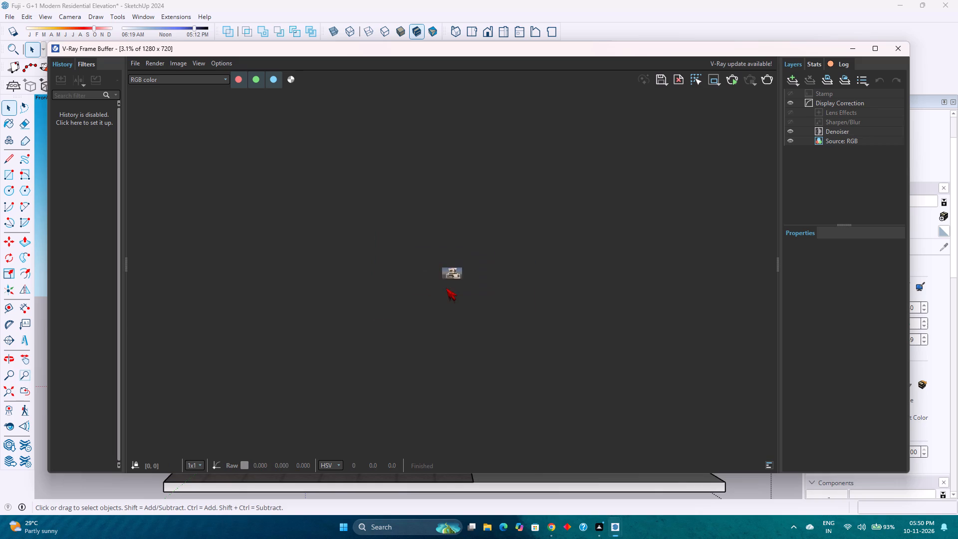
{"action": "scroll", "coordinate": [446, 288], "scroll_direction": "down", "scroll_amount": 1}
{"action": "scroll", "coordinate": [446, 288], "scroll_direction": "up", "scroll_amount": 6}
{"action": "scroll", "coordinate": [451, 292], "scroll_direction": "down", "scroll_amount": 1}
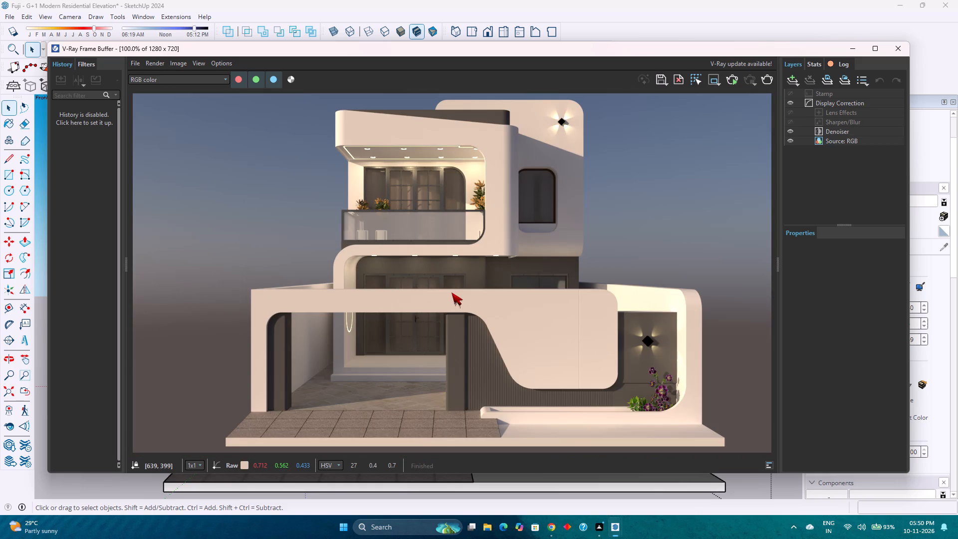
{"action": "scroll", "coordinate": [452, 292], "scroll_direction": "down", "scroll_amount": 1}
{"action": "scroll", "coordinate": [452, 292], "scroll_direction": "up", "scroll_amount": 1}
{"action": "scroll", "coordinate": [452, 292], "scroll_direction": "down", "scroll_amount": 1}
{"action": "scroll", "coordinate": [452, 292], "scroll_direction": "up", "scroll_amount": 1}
Save the finished V-Ray render as a JPEG in Downloads, overwriting the existing image 1.
{"action": "left_click", "coordinate": [668, 82]}
{"action": "left_click", "coordinate": [221, 239]}
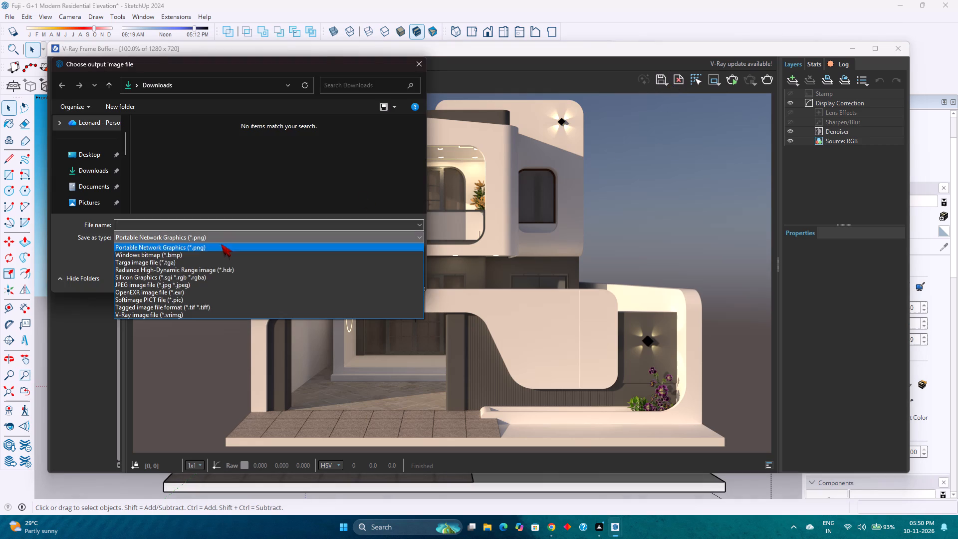
{"action": "left_click", "coordinate": [206, 281]}
{"action": "left_click", "coordinate": [152, 162]}
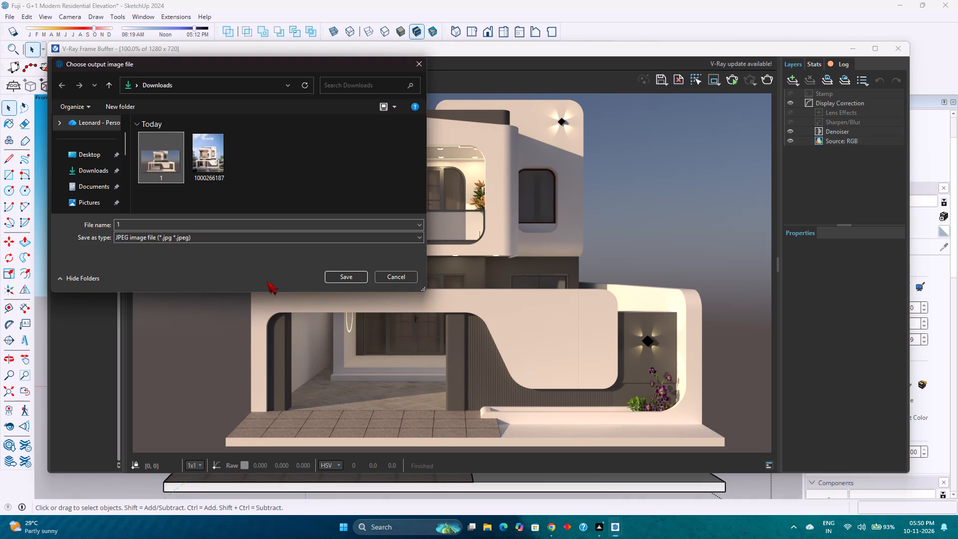
{"action": "left_click", "coordinate": [335, 276]}
{"action": "left_click", "coordinate": [503, 260]}
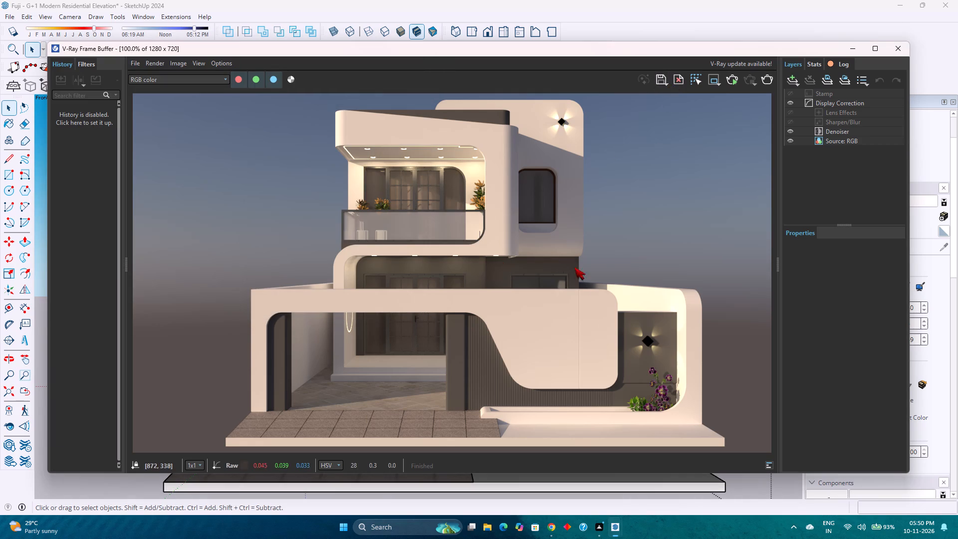
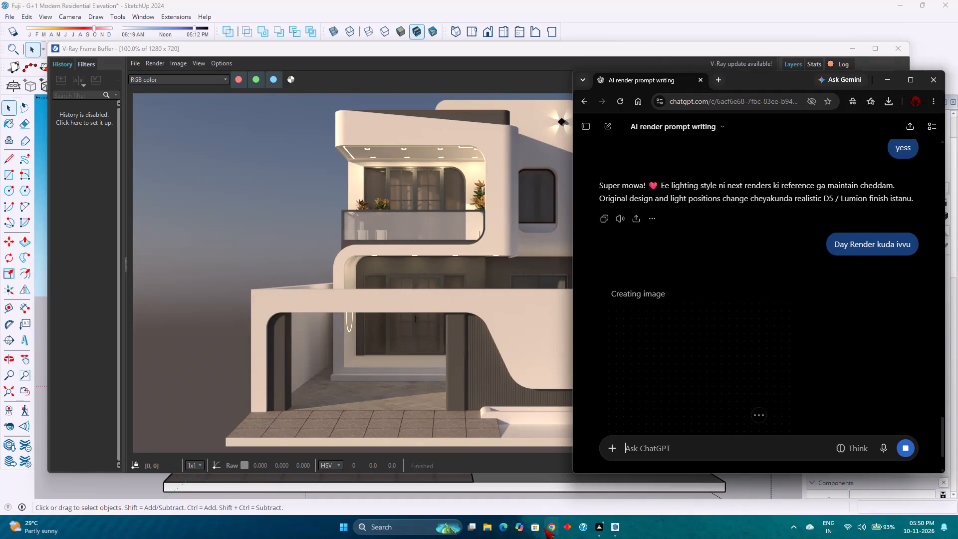
Review the earlier night and day renders in the ChatGPT conversation down to the new Day Render reply.
{"action": "scroll", "coordinate": [752, 305], "scroll_direction": "down", "scroll_amount": 2}
{"action": "scroll", "coordinate": [752, 305], "scroll_direction": "up", "scroll_amount": 7}
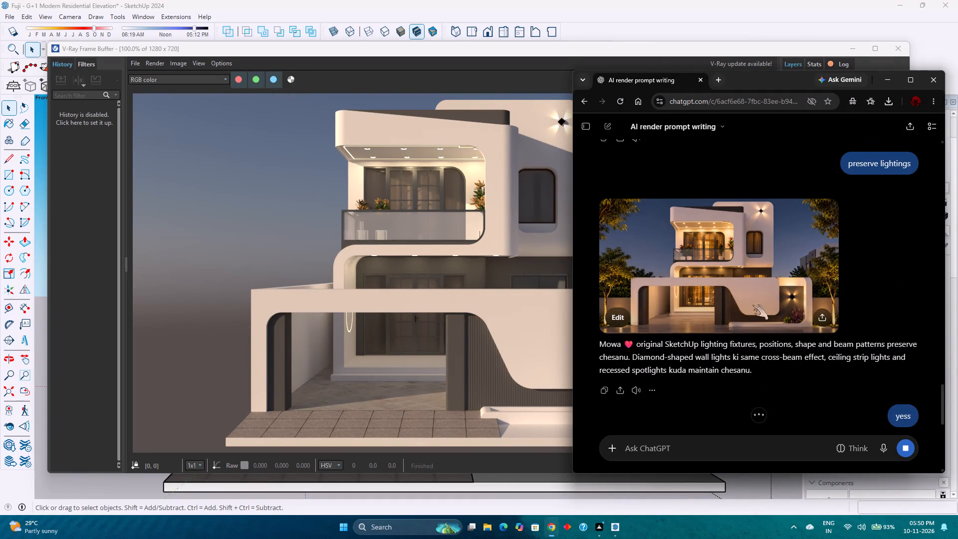
{"action": "scroll", "coordinate": [758, 283], "scroll_direction": "up", "scroll_amount": 6}
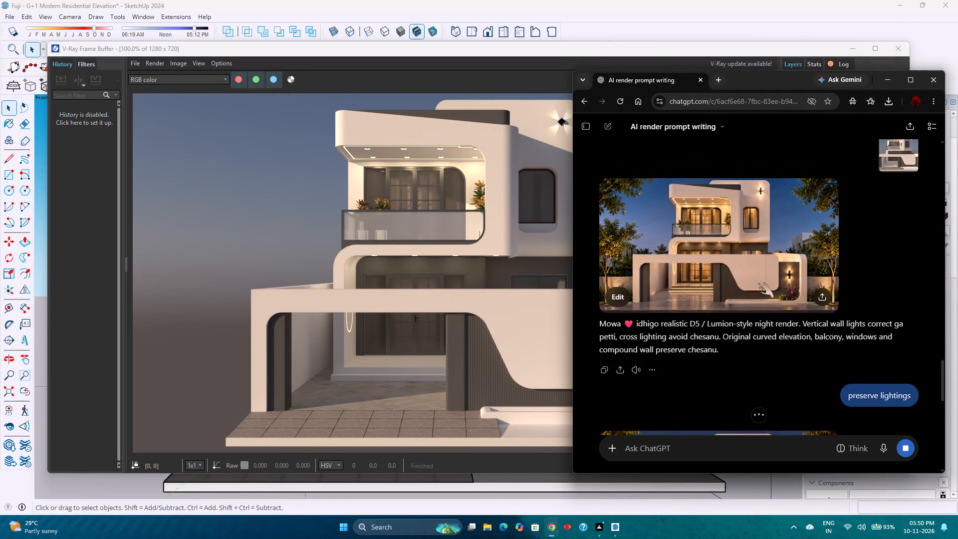
{"action": "scroll", "coordinate": [758, 283], "scroll_direction": "up", "scroll_amount": 6}
{"action": "scroll", "coordinate": [758, 283], "scroll_direction": "down", "scroll_amount": 6}
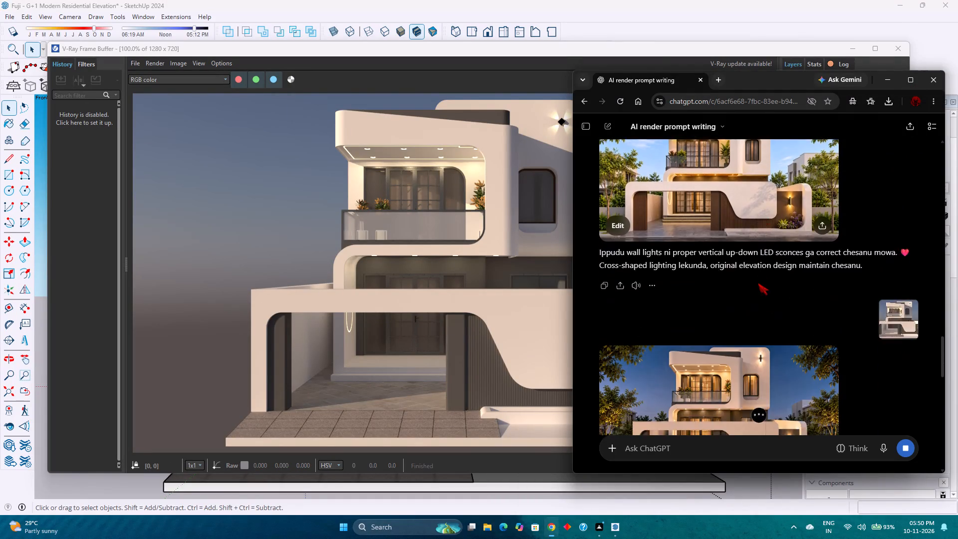
{"action": "scroll", "coordinate": [758, 283], "scroll_direction": "down", "scroll_amount": 10}
{"action": "scroll", "coordinate": [779, 237], "scroll_direction": "down", "scroll_amount": 3}
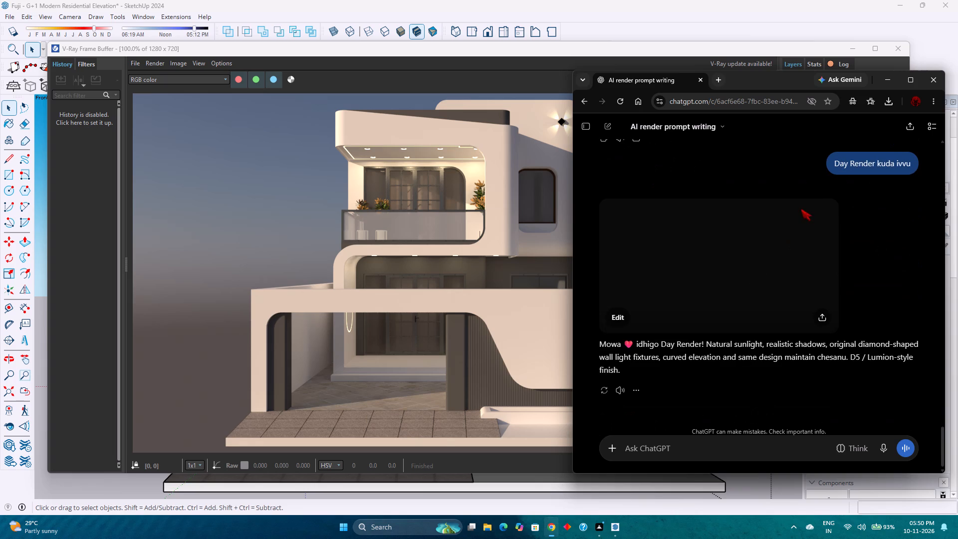
{"action": "scroll", "coordinate": [738, 286], "scroll_direction": "down", "scroll_amount": 3}
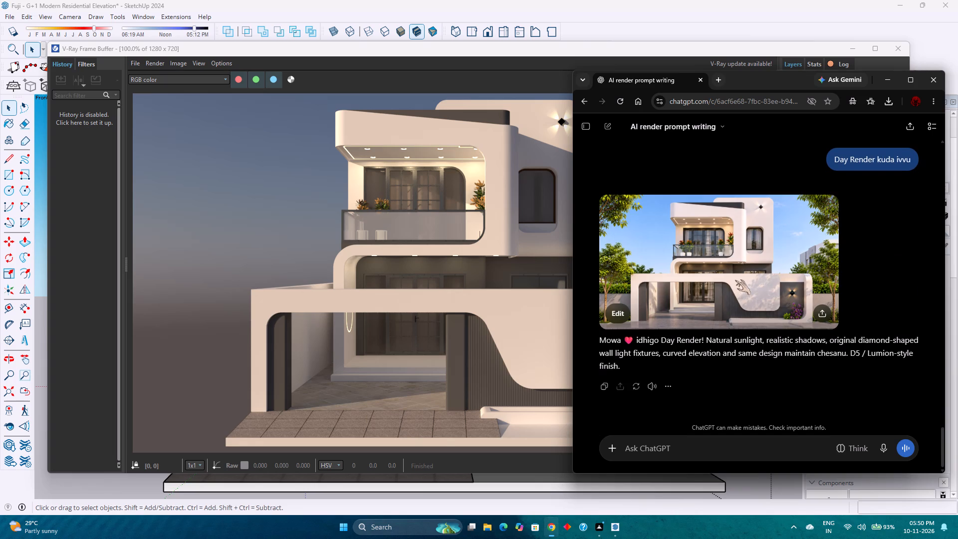
Open the new day render at full view and download it as a PNG.
{"action": "left_click", "coordinate": [735, 280]}
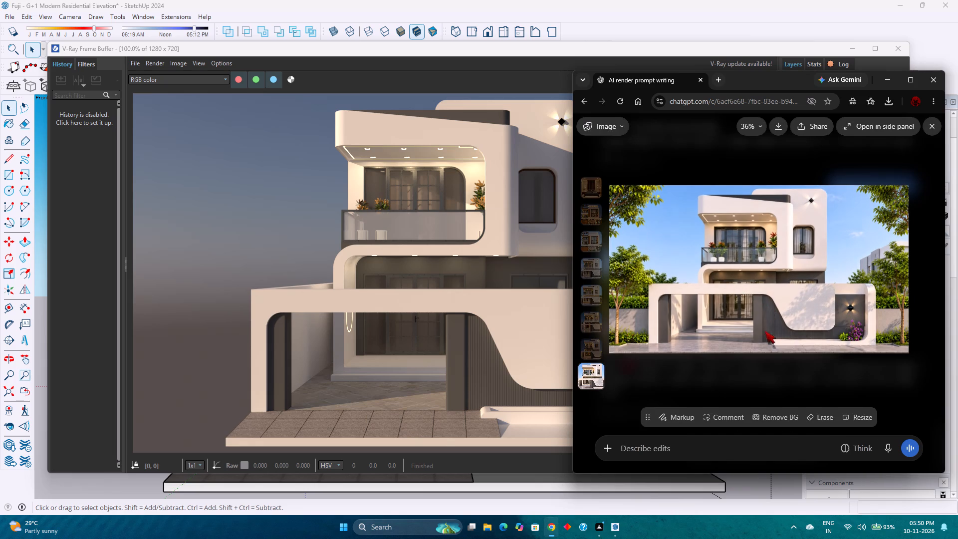
{"action": "scroll", "coordinate": [763, 334], "scroll_direction": "up", "scroll_amount": 3}
{"action": "scroll", "coordinate": [714, 306], "scroll_direction": "up", "scroll_amount": 3}
{"action": "scroll", "coordinate": [714, 306], "scroll_direction": "down", "scroll_amount": 3}
{"action": "left_click", "coordinate": [782, 126]}
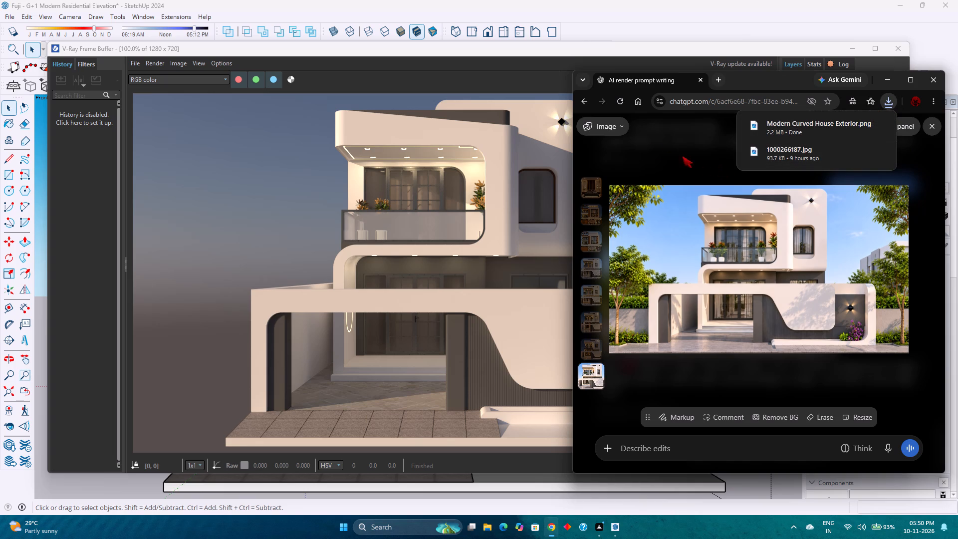
Switch the image viewer to the preceding night render with preserved lighting and download it.
{"action": "left_click", "coordinate": [583, 353]}
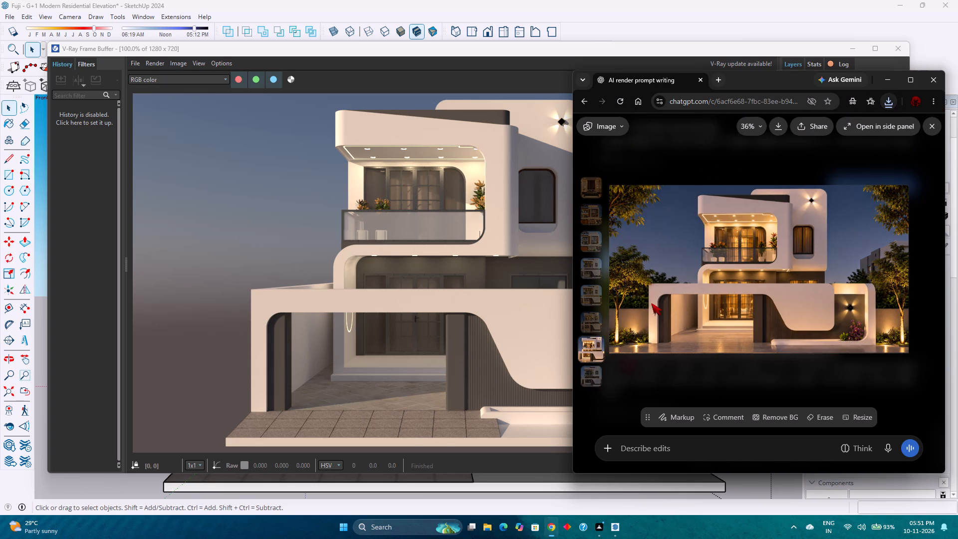
{"action": "left_click", "coordinate": [781, 125]}
Return to SketchUp, close the V-Ray Frame Buffer and save the G+1 Modern Residential Elevation model.
{"action": "left_click", "coordinate": [895, 79]}
{"action": "scroll", "coordinate": [487, 359], "scroll_direction": "down", "scroll_amount": 3}
{"action": "scroll", "coordinate": [487, 359], "scroll_direction": "up", "scroll_amount": 2}
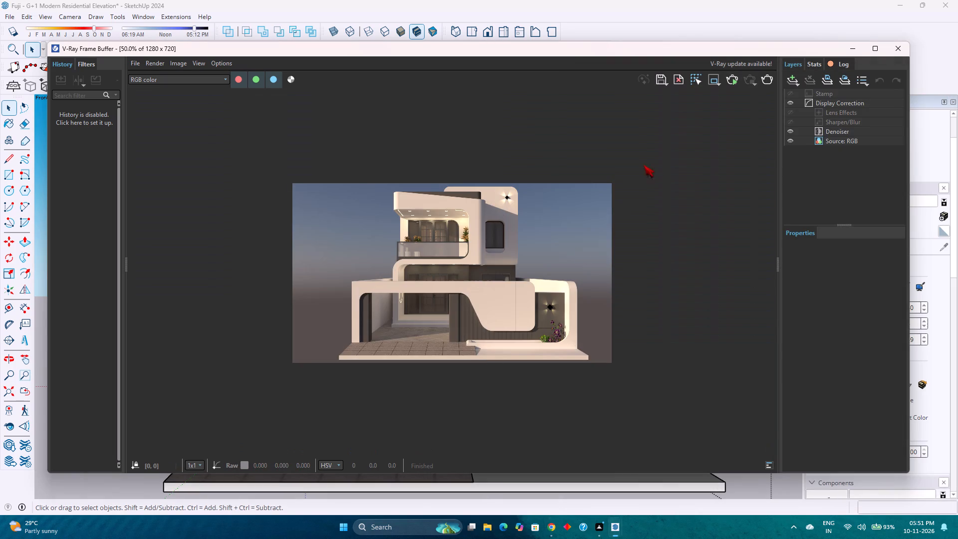
{"action": "left_click", "coordinate": [897, 41]}
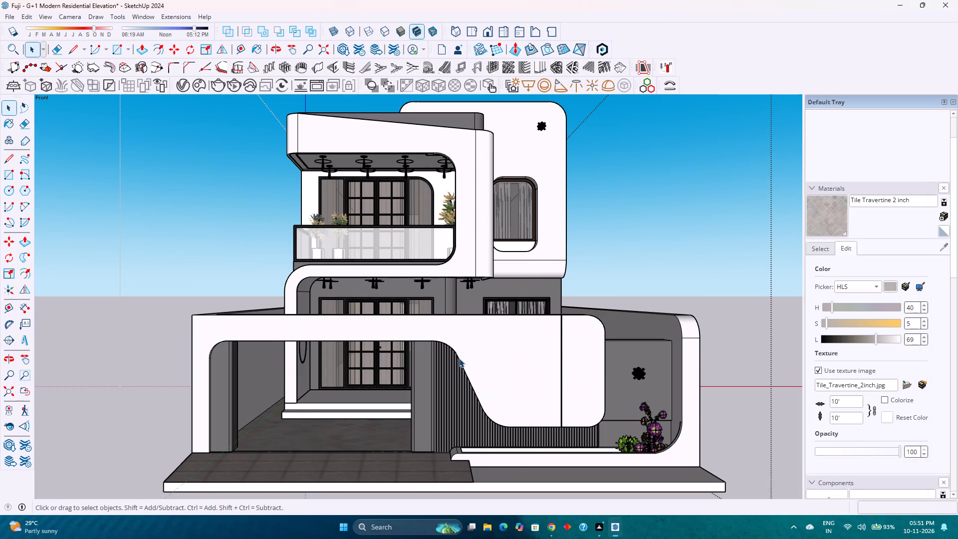
{"action": "key", "text": "ctrl+s"}
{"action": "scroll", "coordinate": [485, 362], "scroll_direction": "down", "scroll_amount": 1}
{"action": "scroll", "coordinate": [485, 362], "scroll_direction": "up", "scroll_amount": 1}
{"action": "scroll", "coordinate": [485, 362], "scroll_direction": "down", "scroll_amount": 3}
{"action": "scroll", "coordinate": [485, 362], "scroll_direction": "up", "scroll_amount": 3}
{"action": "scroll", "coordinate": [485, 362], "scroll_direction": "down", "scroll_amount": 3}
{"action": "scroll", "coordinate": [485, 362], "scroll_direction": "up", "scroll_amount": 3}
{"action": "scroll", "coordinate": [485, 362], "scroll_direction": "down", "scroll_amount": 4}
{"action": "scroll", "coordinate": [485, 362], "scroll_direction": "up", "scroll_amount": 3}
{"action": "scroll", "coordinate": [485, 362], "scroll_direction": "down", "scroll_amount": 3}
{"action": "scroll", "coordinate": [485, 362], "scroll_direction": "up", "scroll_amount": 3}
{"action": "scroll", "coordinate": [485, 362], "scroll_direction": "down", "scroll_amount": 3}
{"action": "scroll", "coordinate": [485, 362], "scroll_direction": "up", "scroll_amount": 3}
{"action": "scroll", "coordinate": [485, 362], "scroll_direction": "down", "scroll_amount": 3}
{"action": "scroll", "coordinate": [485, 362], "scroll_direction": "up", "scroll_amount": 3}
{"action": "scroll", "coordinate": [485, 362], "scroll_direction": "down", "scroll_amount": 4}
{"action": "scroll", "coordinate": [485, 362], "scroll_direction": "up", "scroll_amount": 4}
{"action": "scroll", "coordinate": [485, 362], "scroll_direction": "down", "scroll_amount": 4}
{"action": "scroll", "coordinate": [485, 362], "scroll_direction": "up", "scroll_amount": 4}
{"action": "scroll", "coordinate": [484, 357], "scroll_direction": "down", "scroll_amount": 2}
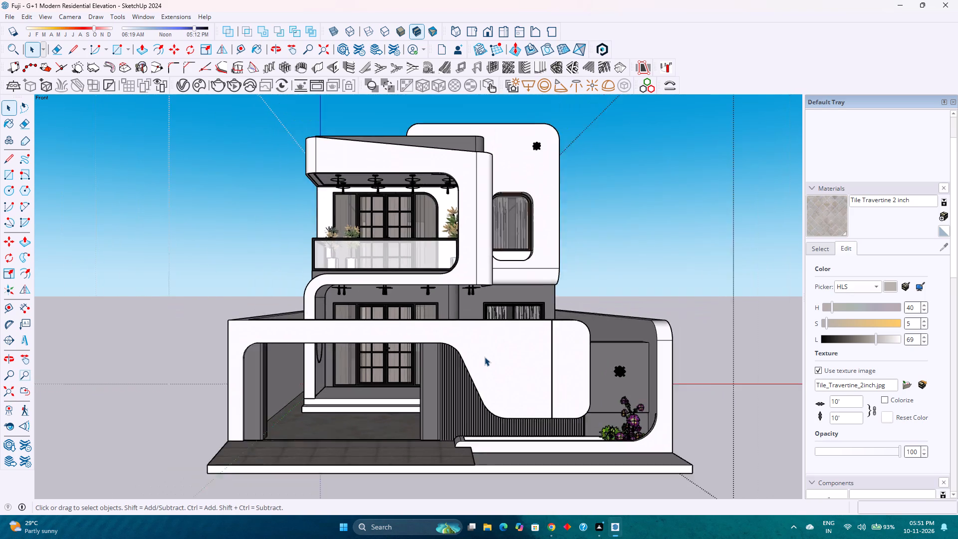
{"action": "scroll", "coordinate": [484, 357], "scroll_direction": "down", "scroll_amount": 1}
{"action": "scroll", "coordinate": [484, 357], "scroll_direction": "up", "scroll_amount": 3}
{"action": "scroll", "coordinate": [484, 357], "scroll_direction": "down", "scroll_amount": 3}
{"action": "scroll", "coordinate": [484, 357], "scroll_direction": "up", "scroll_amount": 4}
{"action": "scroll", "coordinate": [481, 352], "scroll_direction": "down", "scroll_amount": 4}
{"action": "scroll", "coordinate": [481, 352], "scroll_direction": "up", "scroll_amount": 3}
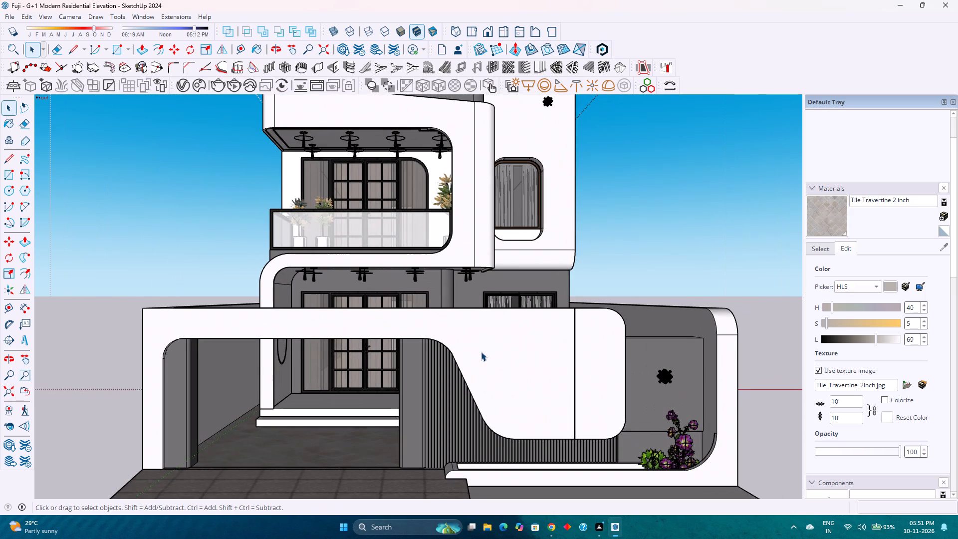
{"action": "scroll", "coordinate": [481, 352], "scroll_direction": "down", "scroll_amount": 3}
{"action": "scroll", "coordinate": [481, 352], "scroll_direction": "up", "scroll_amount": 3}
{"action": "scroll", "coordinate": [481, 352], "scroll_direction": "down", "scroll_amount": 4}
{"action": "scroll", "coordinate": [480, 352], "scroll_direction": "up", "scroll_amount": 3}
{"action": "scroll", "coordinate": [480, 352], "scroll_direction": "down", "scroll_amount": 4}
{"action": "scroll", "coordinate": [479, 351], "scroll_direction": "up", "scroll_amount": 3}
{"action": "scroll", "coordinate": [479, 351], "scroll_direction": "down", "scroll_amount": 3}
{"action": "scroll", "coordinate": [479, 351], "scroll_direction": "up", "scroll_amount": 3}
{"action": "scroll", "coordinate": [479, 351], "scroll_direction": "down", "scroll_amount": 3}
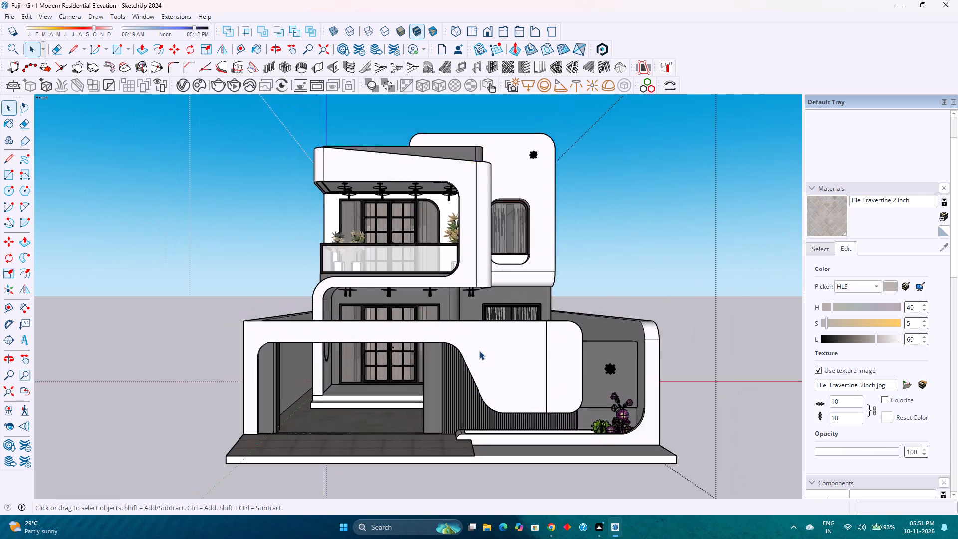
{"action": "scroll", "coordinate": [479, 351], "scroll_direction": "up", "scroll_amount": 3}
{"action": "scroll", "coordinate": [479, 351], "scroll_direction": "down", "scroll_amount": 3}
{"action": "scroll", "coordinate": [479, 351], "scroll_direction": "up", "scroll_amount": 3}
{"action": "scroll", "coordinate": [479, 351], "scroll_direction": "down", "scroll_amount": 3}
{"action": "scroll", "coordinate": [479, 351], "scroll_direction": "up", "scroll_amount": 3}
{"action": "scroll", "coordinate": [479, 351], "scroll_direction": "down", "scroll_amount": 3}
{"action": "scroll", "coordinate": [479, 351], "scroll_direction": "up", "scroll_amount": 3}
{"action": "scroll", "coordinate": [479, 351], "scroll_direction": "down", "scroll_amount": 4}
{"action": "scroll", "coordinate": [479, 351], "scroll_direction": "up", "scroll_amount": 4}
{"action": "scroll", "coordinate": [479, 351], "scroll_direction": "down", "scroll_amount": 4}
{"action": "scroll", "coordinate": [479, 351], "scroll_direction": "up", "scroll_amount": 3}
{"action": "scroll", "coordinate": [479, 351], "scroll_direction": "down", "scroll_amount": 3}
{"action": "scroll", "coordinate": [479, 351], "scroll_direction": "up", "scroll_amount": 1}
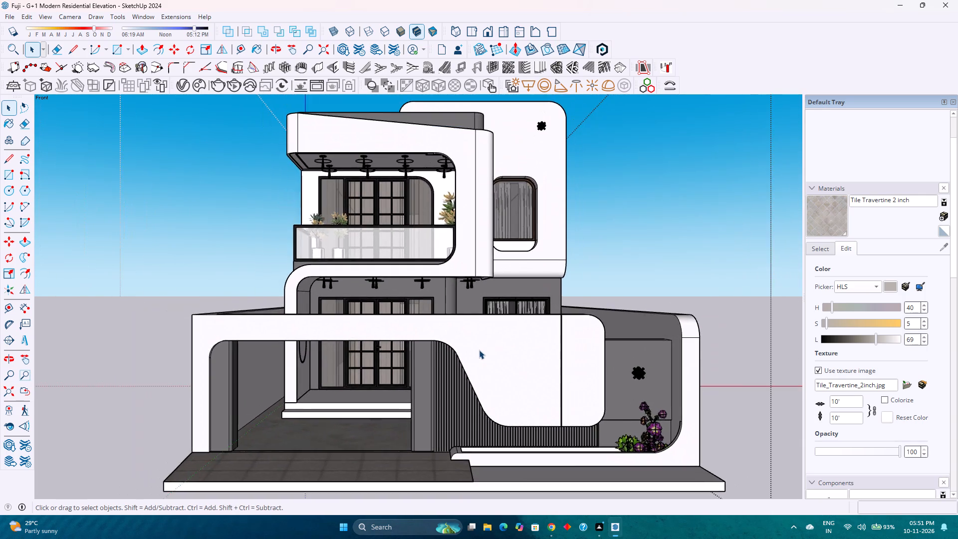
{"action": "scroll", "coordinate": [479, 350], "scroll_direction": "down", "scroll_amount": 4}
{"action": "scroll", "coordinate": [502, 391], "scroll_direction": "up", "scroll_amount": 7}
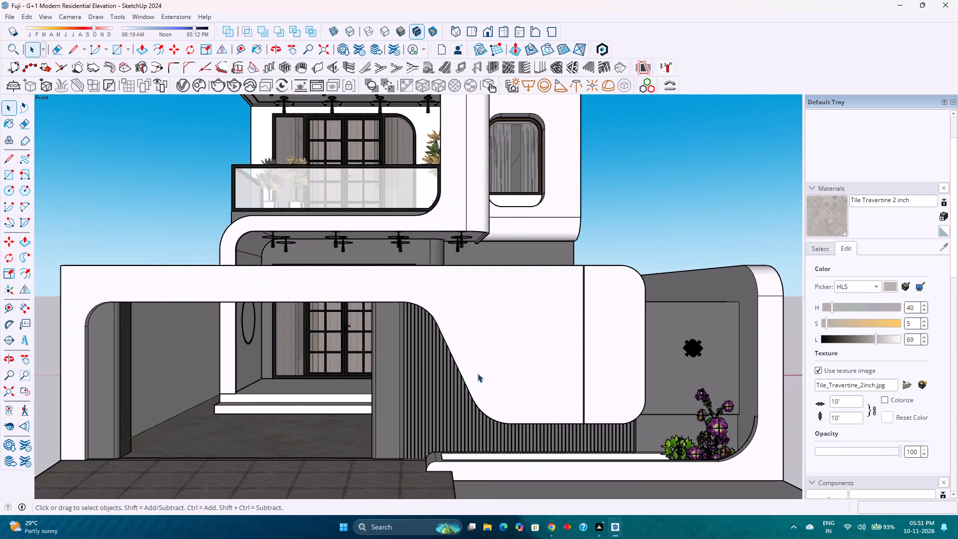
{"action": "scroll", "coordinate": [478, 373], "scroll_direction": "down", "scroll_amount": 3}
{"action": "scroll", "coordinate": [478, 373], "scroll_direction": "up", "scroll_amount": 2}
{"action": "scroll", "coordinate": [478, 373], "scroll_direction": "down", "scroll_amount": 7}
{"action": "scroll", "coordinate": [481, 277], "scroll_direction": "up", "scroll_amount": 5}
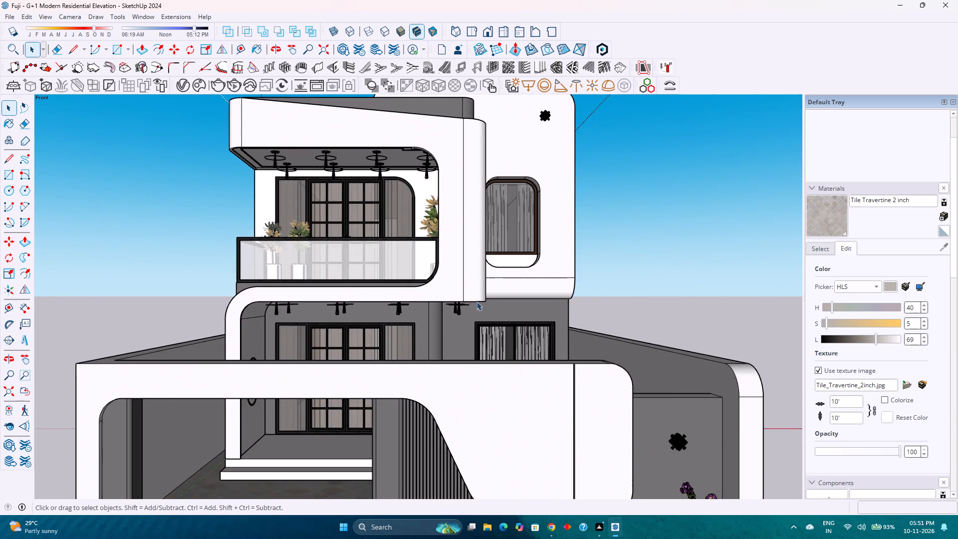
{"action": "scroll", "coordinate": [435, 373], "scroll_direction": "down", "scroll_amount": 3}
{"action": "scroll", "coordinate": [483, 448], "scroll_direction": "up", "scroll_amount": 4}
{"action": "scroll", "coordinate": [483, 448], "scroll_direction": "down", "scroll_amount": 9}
Examine the finished residential elevation from low, high and slightly angled front viewpoints.
{"action": "middle_click_drag", "start_coordinate": [488, 460], "coordinate": [474, 415]}
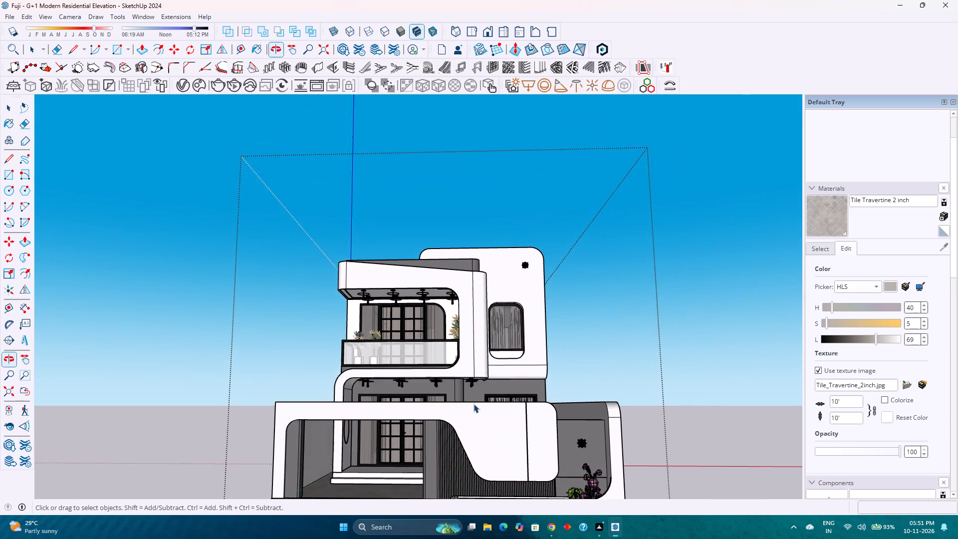
{"action": "scroll", "coordinate": [474, 404], "scroll_direction": "down", "scroll_amount": 7}
{"action": "scroll", "coordinate": [508, 451], "scroll_direction": "up", "scroll_amount": 5}
{"action": "middle_click_drag", "start_coordinate": [447, 406], "coordinate": [479, 459]}
{"action": "middle_click", "coordinate": [479, 459]}
{"action": "scroll", "coordinate": [492, 471], "scroll_direction": "up", "scroll_amount": 2}
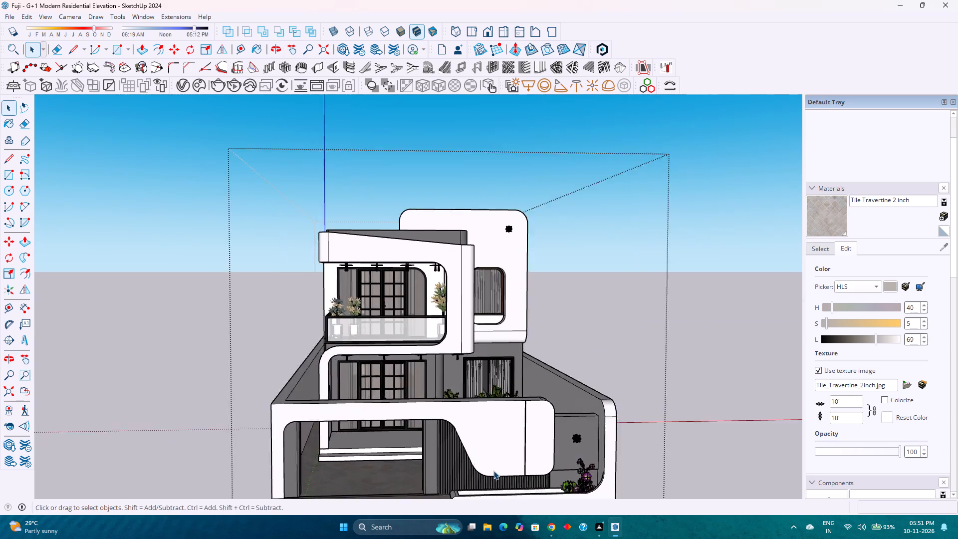
{"action": "scroll", "coordinate": [493, 471], "scroll_direction": "up", "scroll_amount": 3}
{"action": "middle_click_drag", "start_coordinate": [483, 464], "coordinate": [447, 410]}
{"action": "scroll", "coordinate": [441, 396], "scroll_direction": "down", "scroll_amount": 7}
{"action": "scroll", "coordinate": [505, 467], "scroll_direction": "up", "scroll_amount": 3}
{"action": "scroll", "coordinate": [469, 364], "scroll_direction": "up", "scroll_amount": 2}
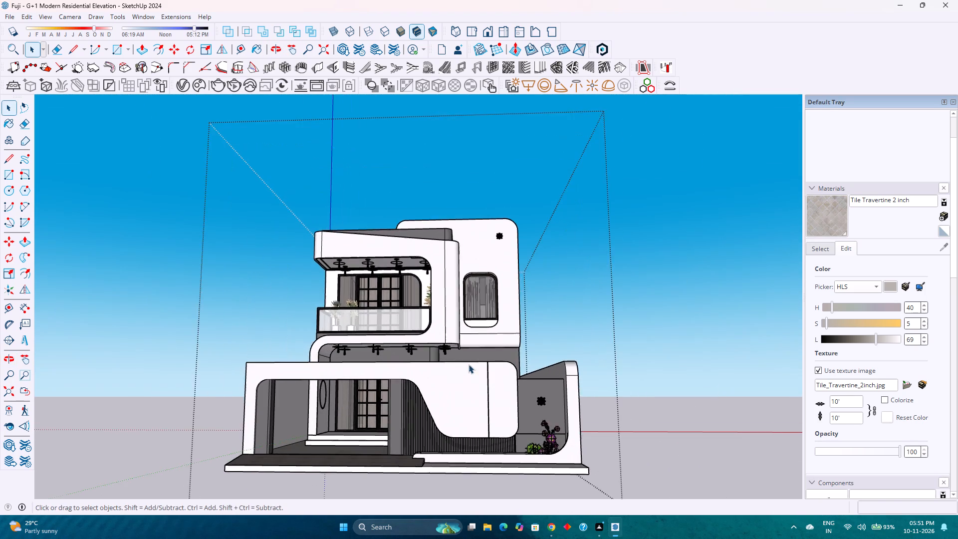
{"action": "scroll", "coordinate": [469, 364], "scroll_direction": "up", "scroll_amount": 6}
{"action": "scroll", "coordinate": [466, 396], "scroll_direction": "down", "scroll_amount": 7}
{"action": "middle_click_drag", "start_coordinate": [476, 400], "coordinate": [506, 435]}
{"action": "middle_click", "coordinate": [506, 435]}
{"action": "scroll", "coordinate": [484, 407], "scroll_direction": "up", "scroll_amount": 4}
{"action": "scroll", "coordinate": [484, 407], "scroll_direction": "down", "scroll_amount": 6}
{"action": "scroll", "coordinate": [412, 363], "scroll_direction": "up", "scroll_amount": 6}
{"action": "scroll", "coordinate": [414, 364], "scroll_direction": "down", "scroll_amount": 4}
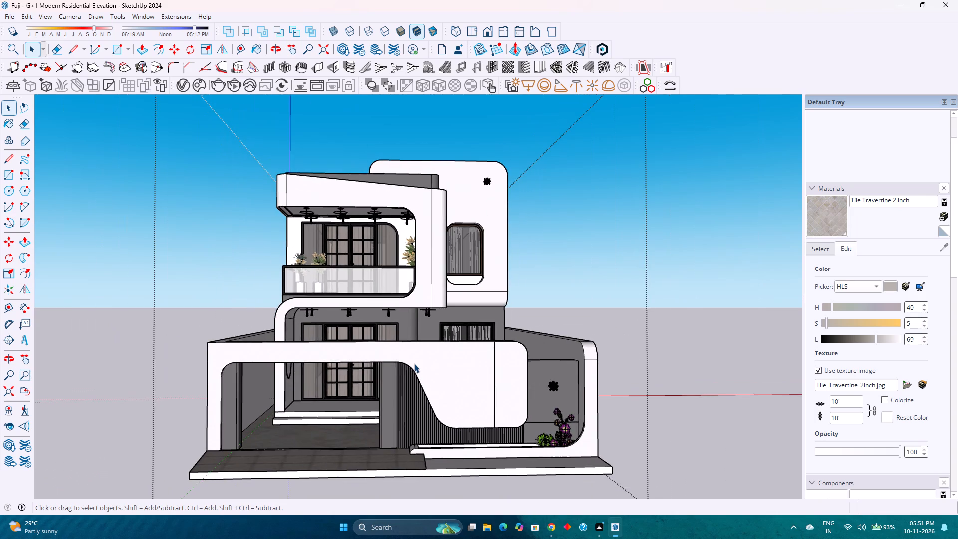
{"action": "middle_click_drag", "start_coordinate": [404, 379], "coordinate": [323, 369]}
{"action": "scroll", "coordinate": [331, 366], "scroll_direction": "down", "scroll_amount": 3}
{"action": "scroll", "coordinate": [331, 366], "scroll_direction": "up", "scroll_amount": 4}
{"action": "middle_click_drag", "start_coordinate": [409, 393], "coordinate": [472, 389]}
{"action": "middle_click", "coordinate": [472, 389]}
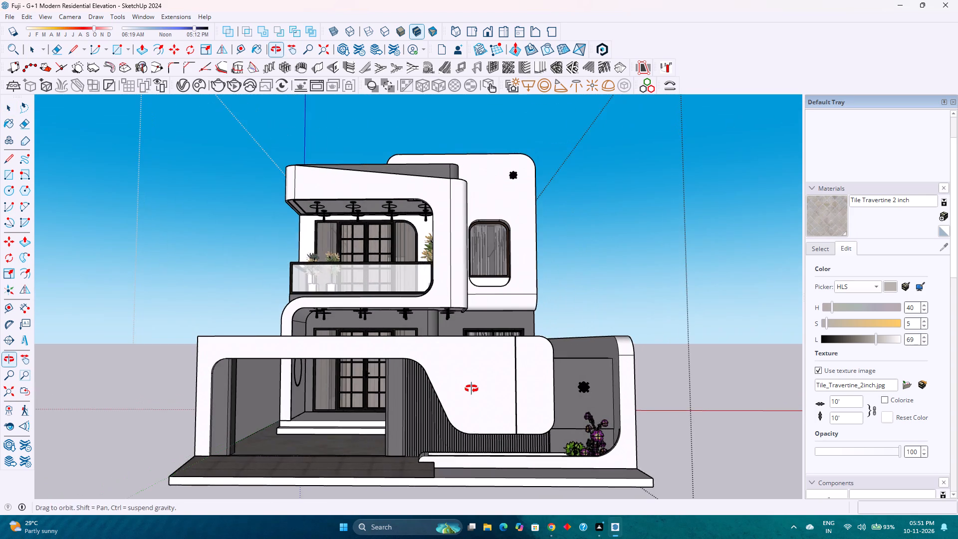
{"action": "scroll", "coordinate": [472, 389], "scroll_direction": "up", "scroll_amount": 1}
{"action": "scroll", "coordinate": [473, 389], "scroll_direction": "down", "scroll_amount": 3}
{"action": "scroll", "coordinate": [473, 389], "scroll_direction": "up", "scroll_amount": 3}
{"action": "scroll", "coordinate": [473, 389], "scroll_direction": "down", "scroll_amount": 3}
{"action": "scroll", "coordinate": [473, 389], "scroll_direction": "up", "scroll_amount": 3}
{"action": "scroll", "coordinate": [473, 389], "scroll_direction": "down", "scroll_amount": 4}
{"action": "scroll", "coordinate": [473, 389], "scroll_direction": "up", "scroll_amount": 7}
{"action": "middle_click_drag", "start_coordinate": [473, 389], "coordinate": [464, 391]}
{"action": "scroll", "coordinate": [464, 391], "scroll_direction": "down", "scroll_amount": 3}
{"action": "scroll", "coordinate": [464, 391], "scroll_direction": "up", "scroll_amount": 2}
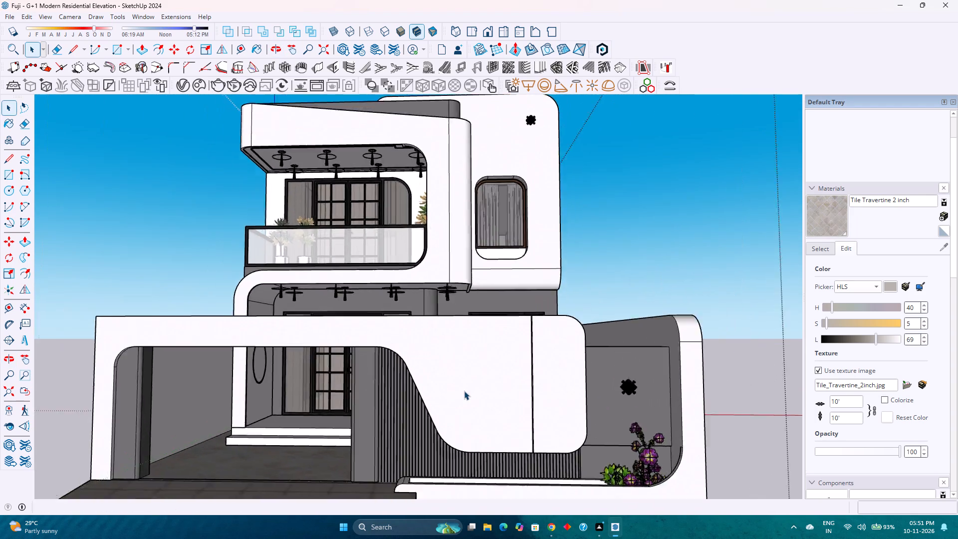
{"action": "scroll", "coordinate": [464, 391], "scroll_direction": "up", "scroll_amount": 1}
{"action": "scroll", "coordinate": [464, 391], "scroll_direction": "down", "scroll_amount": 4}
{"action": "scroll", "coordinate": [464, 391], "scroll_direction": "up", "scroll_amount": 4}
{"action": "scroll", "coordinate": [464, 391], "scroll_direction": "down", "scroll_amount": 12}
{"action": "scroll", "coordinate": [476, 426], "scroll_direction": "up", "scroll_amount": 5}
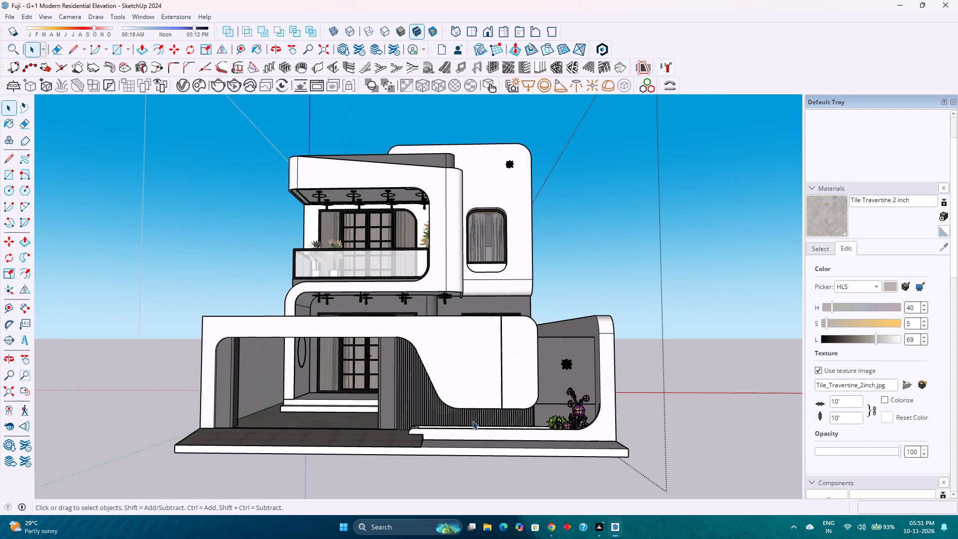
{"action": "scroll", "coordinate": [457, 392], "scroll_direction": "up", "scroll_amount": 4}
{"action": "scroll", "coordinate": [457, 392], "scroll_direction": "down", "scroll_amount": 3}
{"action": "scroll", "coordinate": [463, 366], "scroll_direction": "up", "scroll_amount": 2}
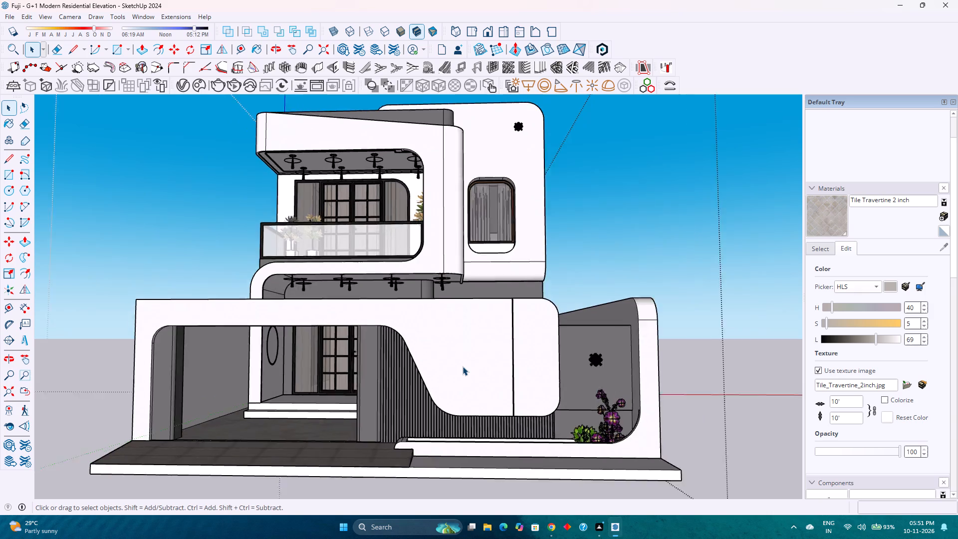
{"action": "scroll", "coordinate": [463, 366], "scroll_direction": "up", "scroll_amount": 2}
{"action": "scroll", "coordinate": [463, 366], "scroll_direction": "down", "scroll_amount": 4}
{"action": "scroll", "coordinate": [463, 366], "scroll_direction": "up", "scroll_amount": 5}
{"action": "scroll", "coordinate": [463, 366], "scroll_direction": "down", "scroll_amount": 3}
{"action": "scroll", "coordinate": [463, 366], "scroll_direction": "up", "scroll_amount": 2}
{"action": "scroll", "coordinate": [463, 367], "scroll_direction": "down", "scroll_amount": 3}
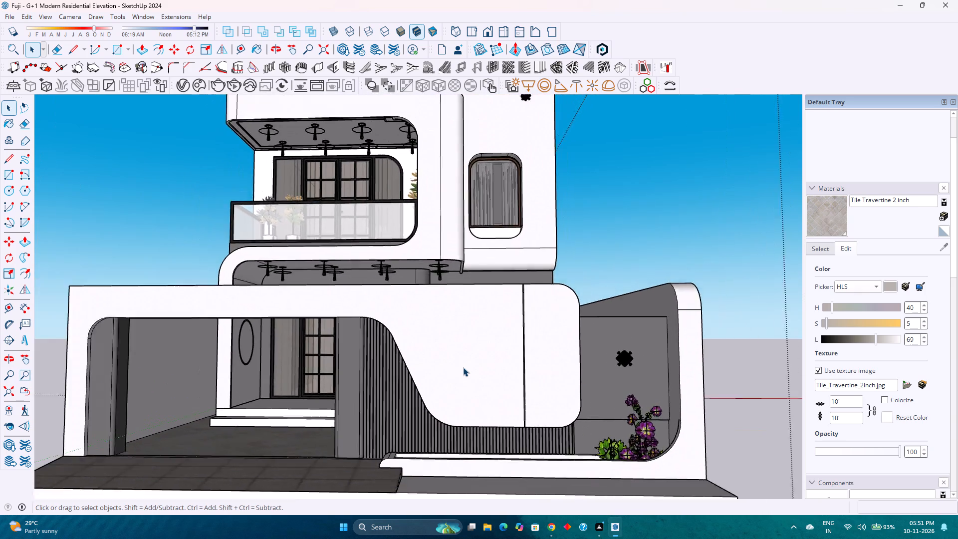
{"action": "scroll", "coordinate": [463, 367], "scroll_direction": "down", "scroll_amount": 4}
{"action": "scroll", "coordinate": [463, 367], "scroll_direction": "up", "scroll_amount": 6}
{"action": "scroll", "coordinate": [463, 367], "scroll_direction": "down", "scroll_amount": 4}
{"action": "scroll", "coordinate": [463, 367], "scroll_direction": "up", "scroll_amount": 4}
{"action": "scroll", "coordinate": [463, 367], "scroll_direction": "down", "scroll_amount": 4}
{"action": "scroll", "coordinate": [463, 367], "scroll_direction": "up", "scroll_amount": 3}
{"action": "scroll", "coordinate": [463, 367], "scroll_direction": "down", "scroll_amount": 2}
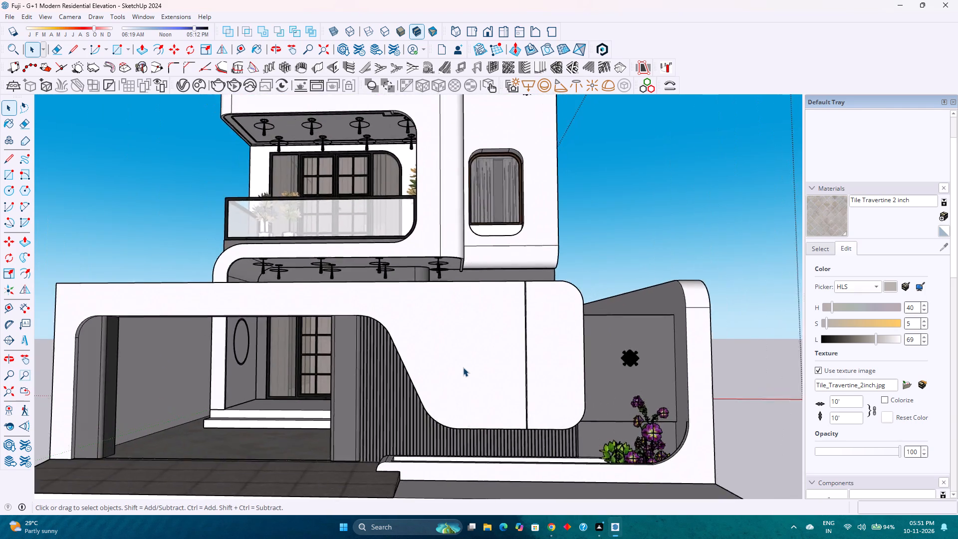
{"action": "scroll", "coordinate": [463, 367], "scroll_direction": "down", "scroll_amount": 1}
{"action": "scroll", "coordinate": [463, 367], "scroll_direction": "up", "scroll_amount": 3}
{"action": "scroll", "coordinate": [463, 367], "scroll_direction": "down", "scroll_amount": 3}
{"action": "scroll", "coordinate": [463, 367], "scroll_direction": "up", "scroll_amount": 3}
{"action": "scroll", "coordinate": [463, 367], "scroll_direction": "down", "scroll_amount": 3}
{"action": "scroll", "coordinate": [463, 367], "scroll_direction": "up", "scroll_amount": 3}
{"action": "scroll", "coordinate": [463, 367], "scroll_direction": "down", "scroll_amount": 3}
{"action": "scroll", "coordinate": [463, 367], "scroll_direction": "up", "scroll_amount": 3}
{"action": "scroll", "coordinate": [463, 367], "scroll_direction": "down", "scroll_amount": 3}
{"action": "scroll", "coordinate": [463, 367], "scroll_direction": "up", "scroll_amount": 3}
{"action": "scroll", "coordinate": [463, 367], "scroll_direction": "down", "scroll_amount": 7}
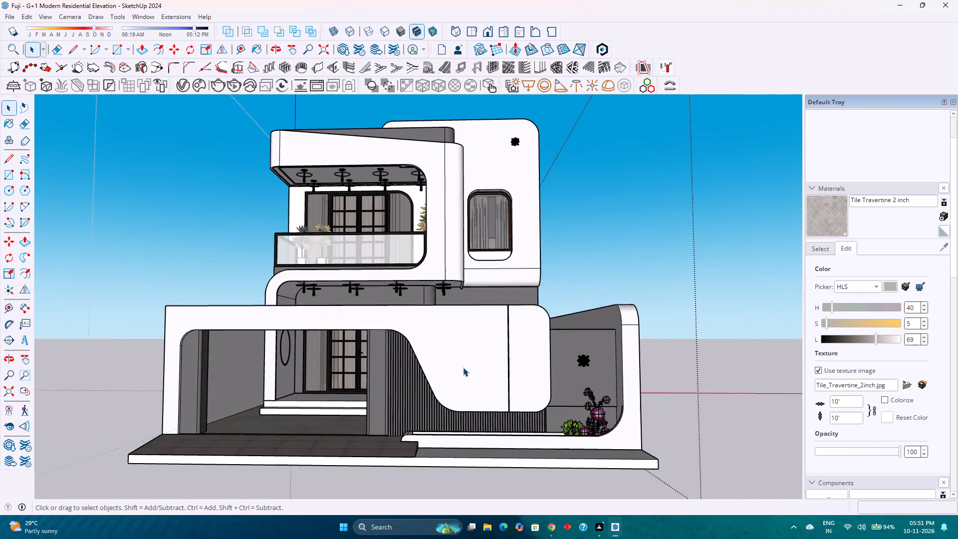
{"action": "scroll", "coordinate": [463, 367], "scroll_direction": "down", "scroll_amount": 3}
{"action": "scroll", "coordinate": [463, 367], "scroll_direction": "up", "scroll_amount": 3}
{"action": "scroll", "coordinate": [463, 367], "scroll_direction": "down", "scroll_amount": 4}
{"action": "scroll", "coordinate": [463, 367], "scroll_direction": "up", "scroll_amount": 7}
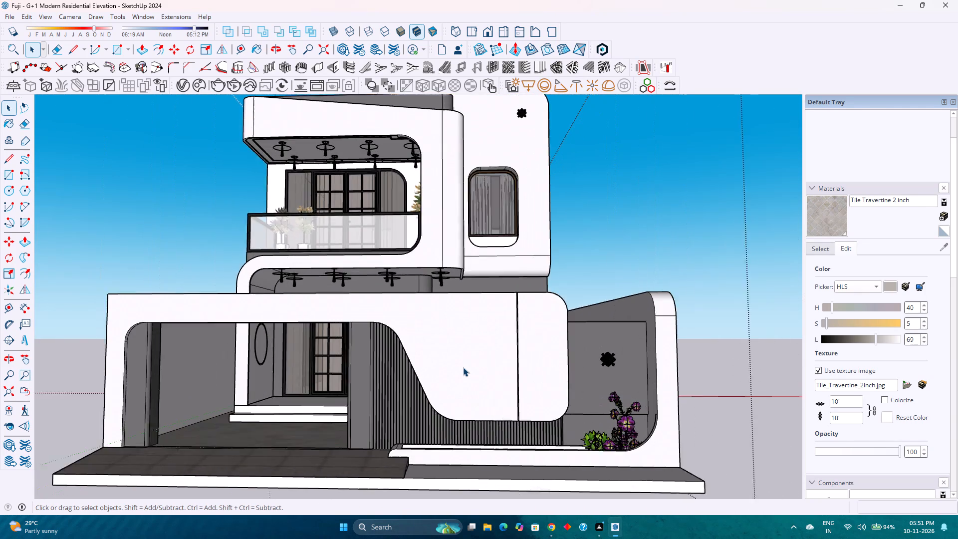
Examine the full front of the residential elevation from near and far, including the entrance and planter areas.
{"action": "scroll", "coordinate": [463, 367], "scroll_direction": "down", "scroll_amount": 2}
{"action": "scroll", "coordinate": [377, 382], "scroll_direction": "down", "scroll_amount": 1}
{"action": "middle_click_drag", "start_coordinate": [377, 382], "coordinate": [393, 384]}
{"action": "middle_click", "coordinate": [393, 384]}
{"action": "scroll", "coordinate": [393, 384], "scroll_direction": "down", "scroll_amount": 3}
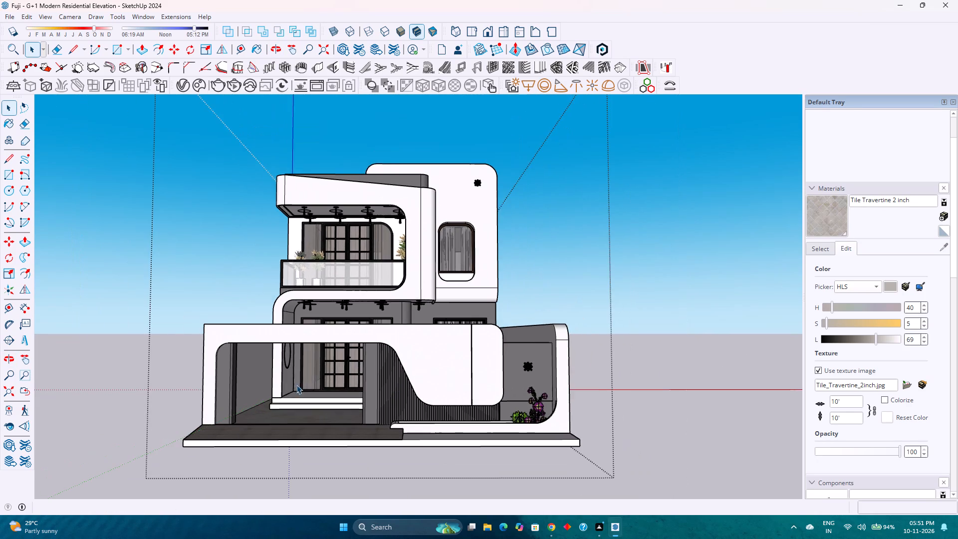
{"action": "scroll", "coordinate": [239, 384], "scroll_direction": "up", "scroll_amount": 3}
{"action": "scroll", "coordinate": [452, 371], "scroll_direction": "down", "scroll_amount": 2}
{"action": "middle_click_drag", "start_coordinate": [464, 372], "coordinate": [452, 370]}
{"action": "scroll", "coordinate": [452, 370], "scroll_direction": "up", "scroll_amount": 2}
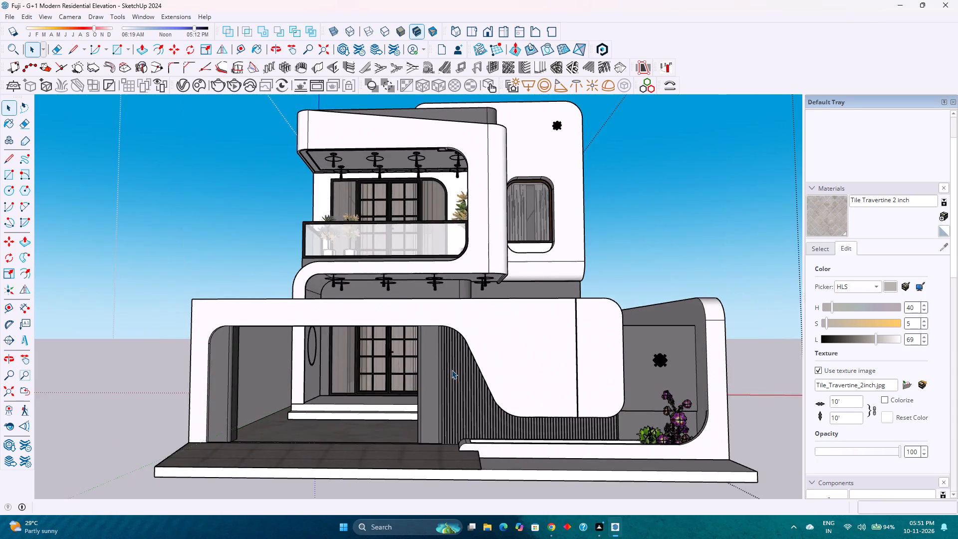
{"action": "scroll", "coordinate": [452, 370], "scroll_direction": "down", "scroll_amount": 3}
{"action": "scroll", "coordinate": [452, 370], "scroll_direction": "up", "scroll_amount": 2}
{"action": "scroll", "coordinate": [452, 370], "scroll_direction": "down", "scroll_amount": 2}
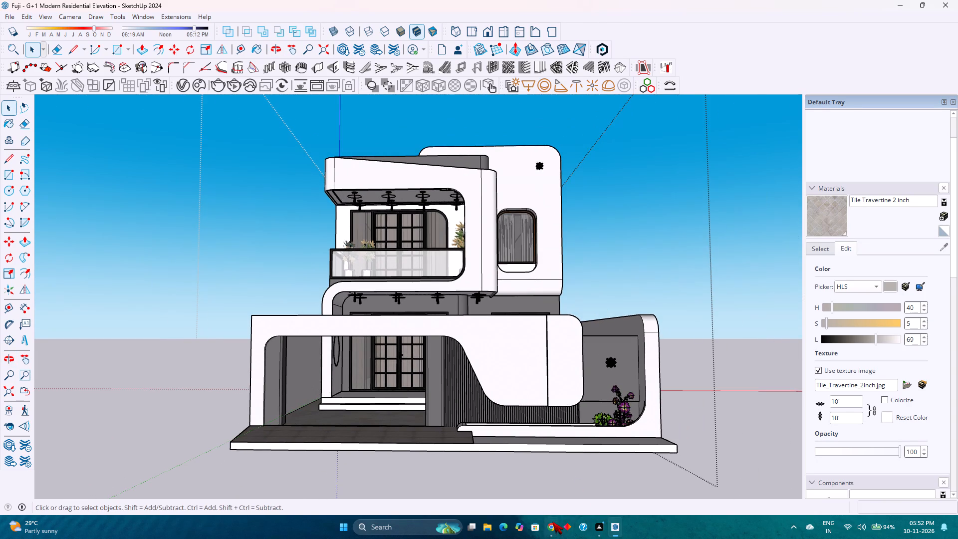
Switch to Chrome, close the night render viewer and search the web for "fuji app portfolio" in a new tab.
{"action": "left_click", "coordinate": [552, 522]}
{"action": "left_click", "coordinate": [933, 131]}
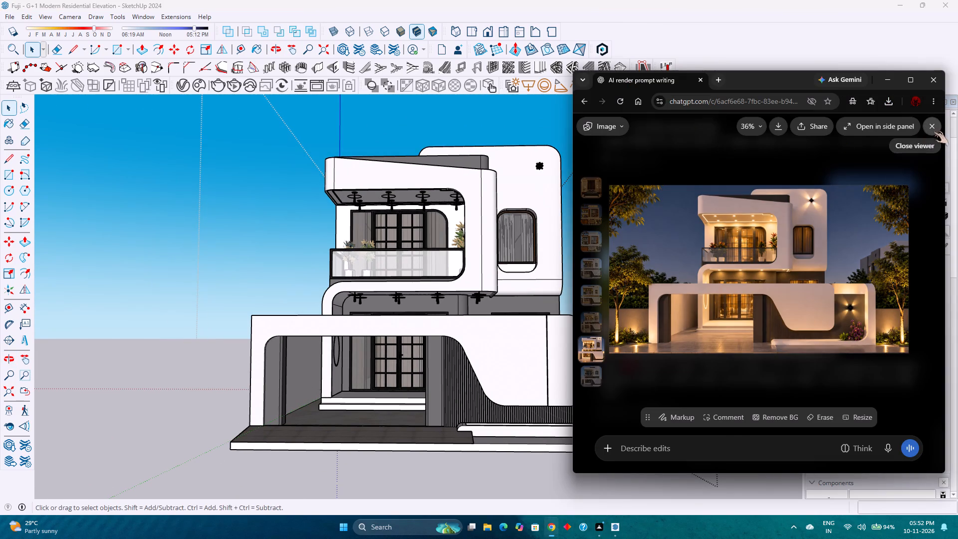
{"action": "left_click", "coordinate": [722, 81]}
{"action": "key", "text": "f"}
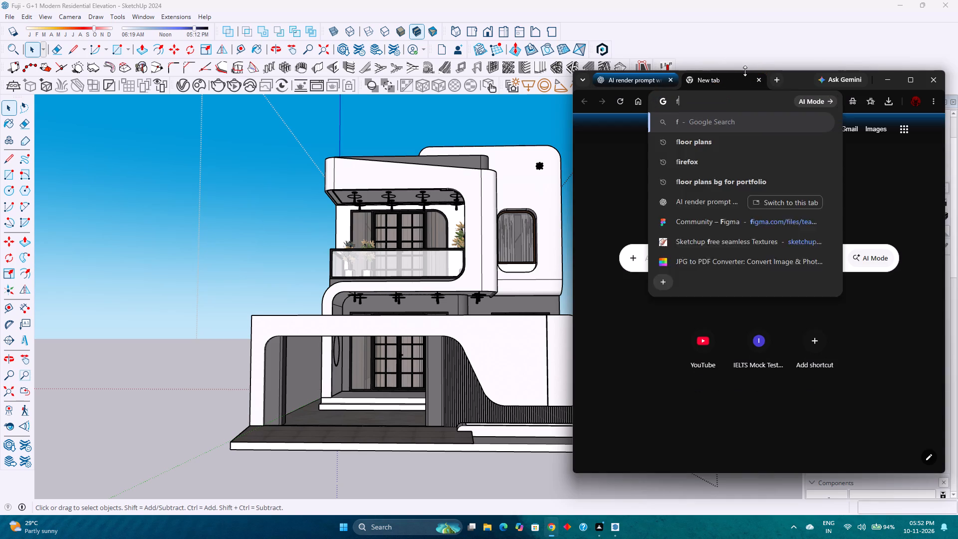
{"action": "type", "text": "uji"}
{"action": "key", "text": "space"}
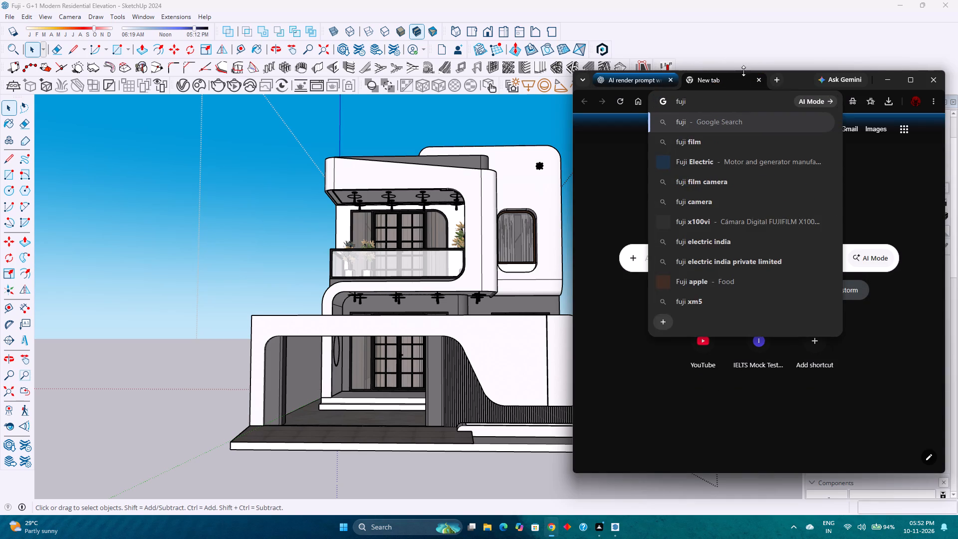
{"action": "type", "text": "app"}
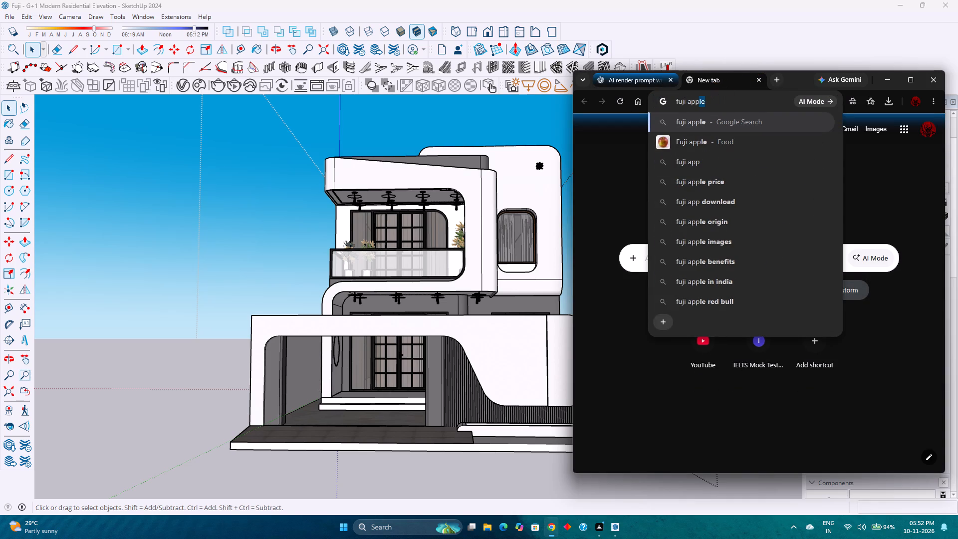
{"action": "key", "text": "space"}
{"action": "type", "text": "po"}
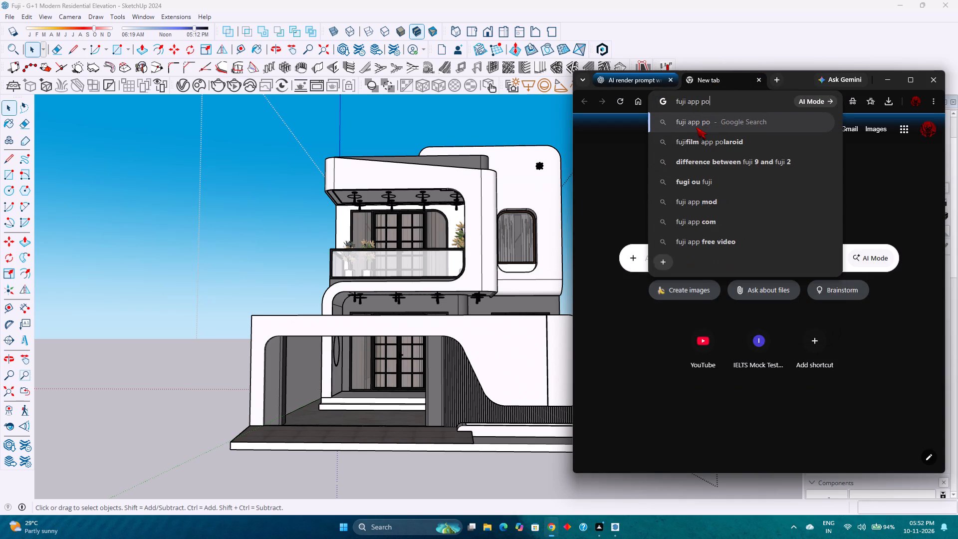
{"action": "type", "text": "rt"}
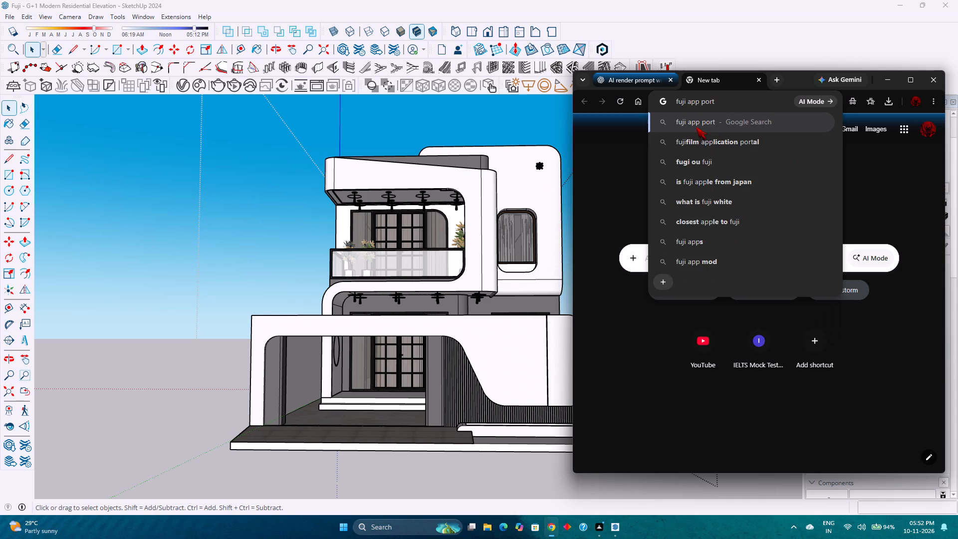
{"action": "type", "text": "fol"}
{"action": "type", "text": "io"}
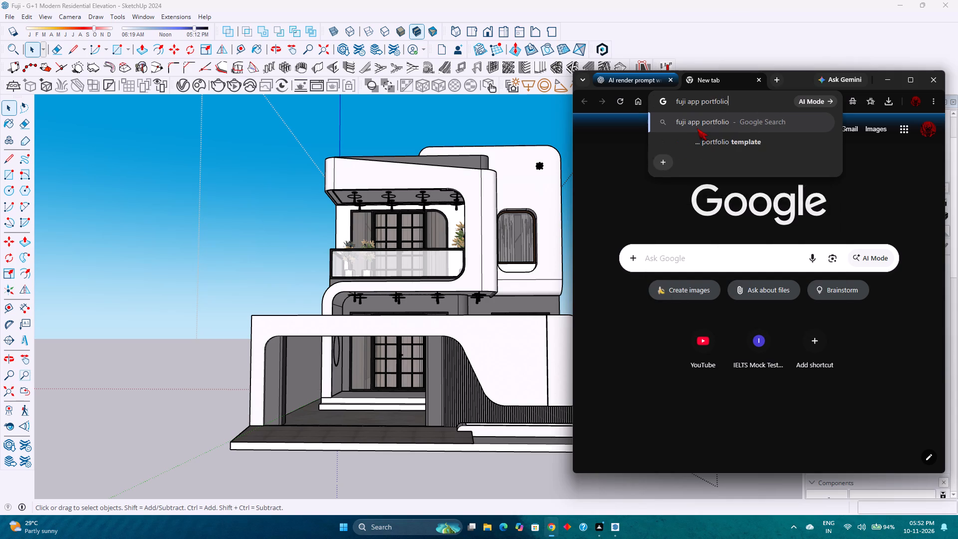
{"action": "key", "text": "Return"}
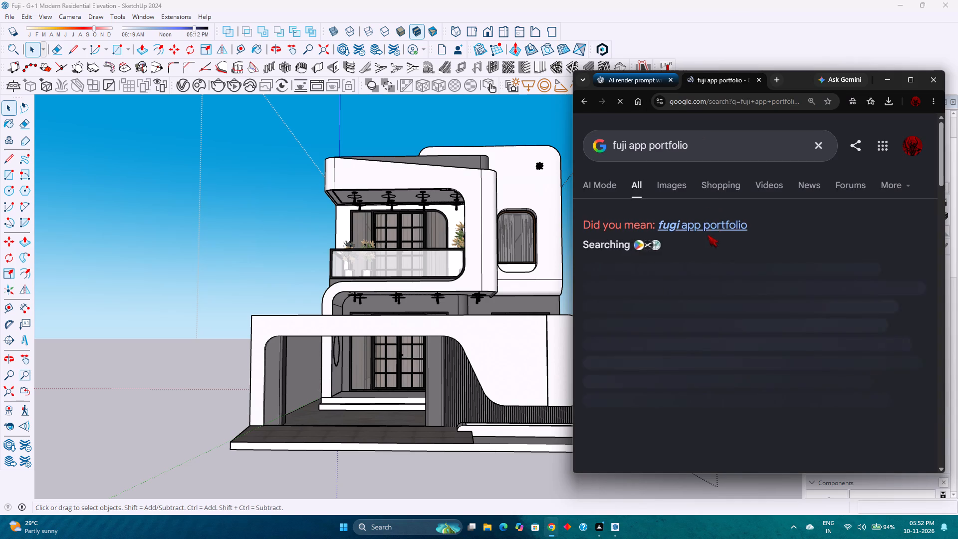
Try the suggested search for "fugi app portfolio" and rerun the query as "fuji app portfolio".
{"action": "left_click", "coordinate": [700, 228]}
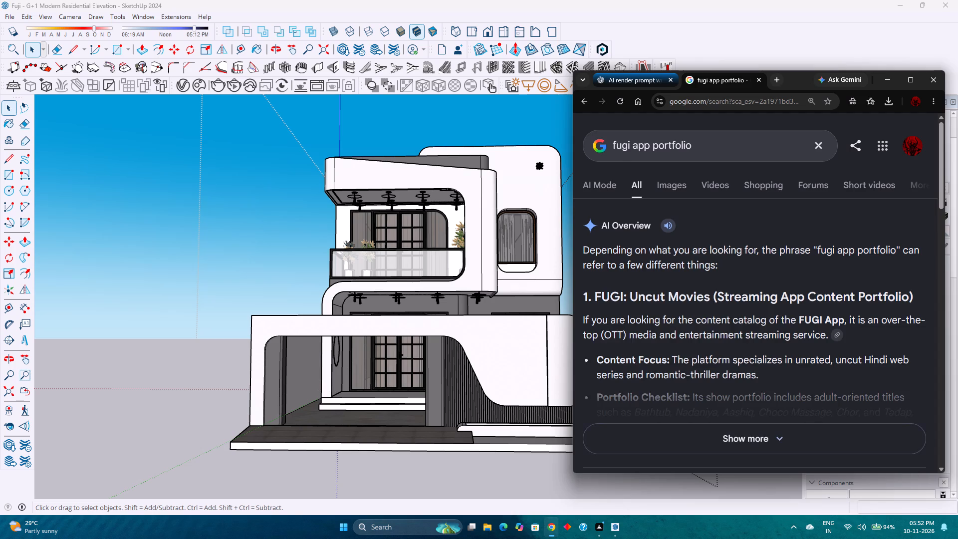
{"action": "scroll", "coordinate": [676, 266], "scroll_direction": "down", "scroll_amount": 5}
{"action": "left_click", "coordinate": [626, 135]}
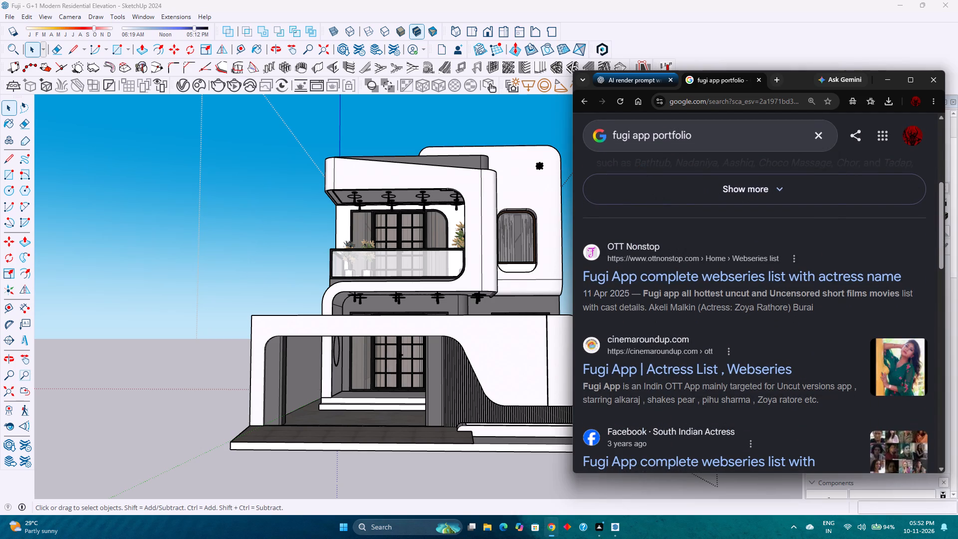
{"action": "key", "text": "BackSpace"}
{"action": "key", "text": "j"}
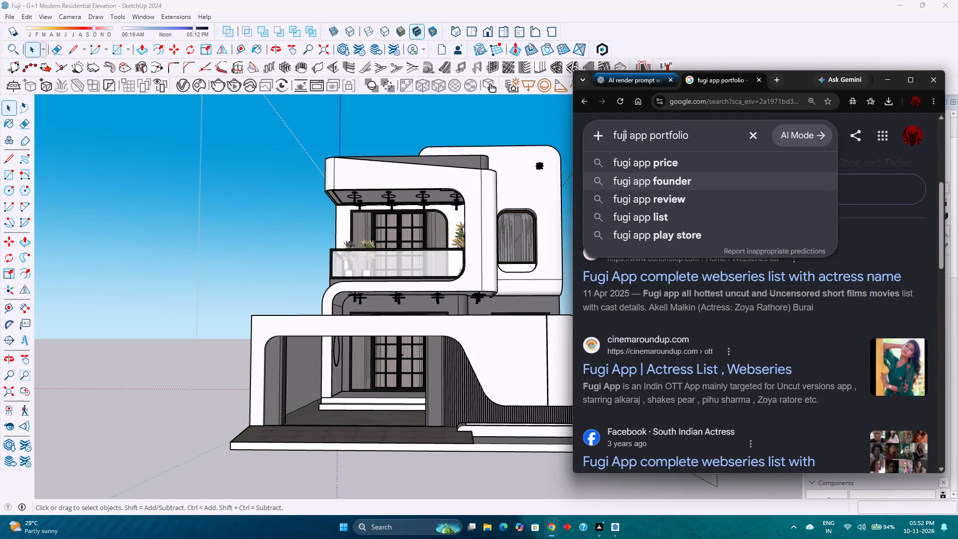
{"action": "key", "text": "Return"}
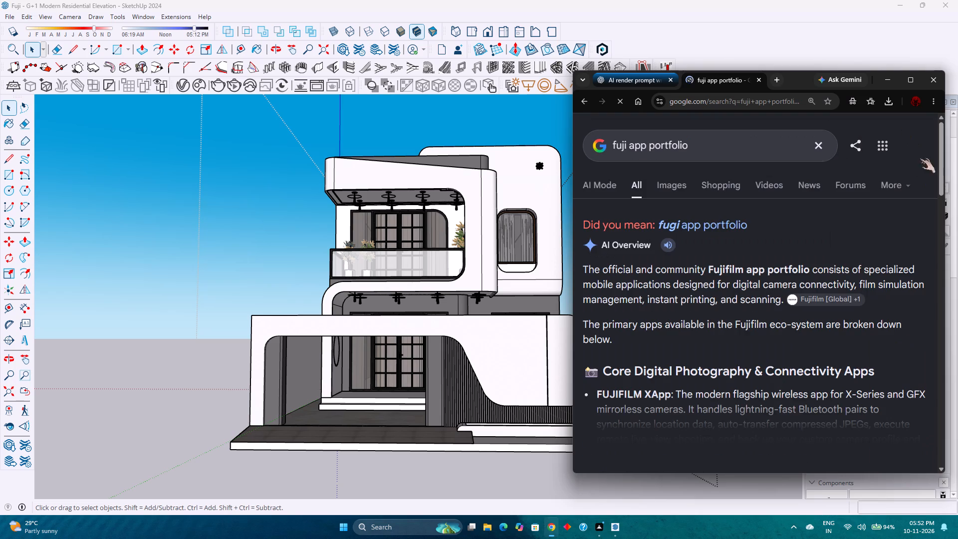
Look through the "fuji app portfolio" search results, close the search tab and return to SketchUp.
{"action": "scroll", "coordinate": [680, 296], "scroll_direction": "down", "scroll_amount": 4}
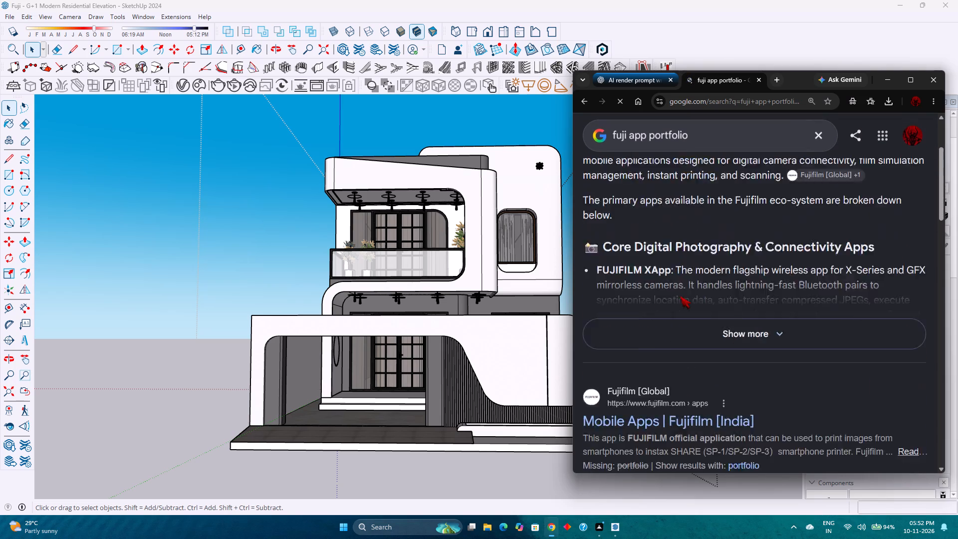
{"action": "scroll", "coordinate": [680, 296], "scroll_direction": "down", "scroll_amount": 8}
{"action": "scroll", "coordinate": [680, 295], "scroll_direction": "up", "scroll_amount": 1}
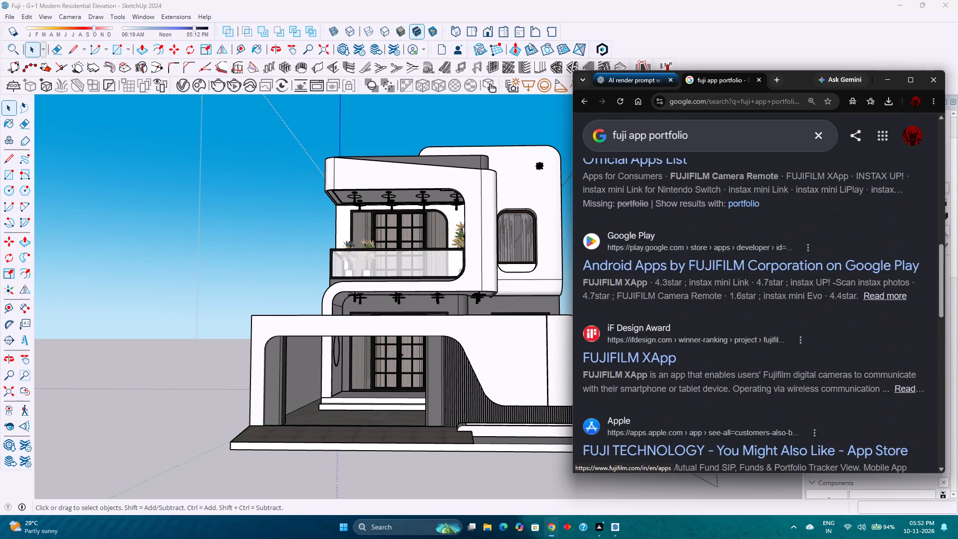
{"action": "scroll", "coordinate": [680, 295], "scroll_direction": "down", "scroll_amount": 9}
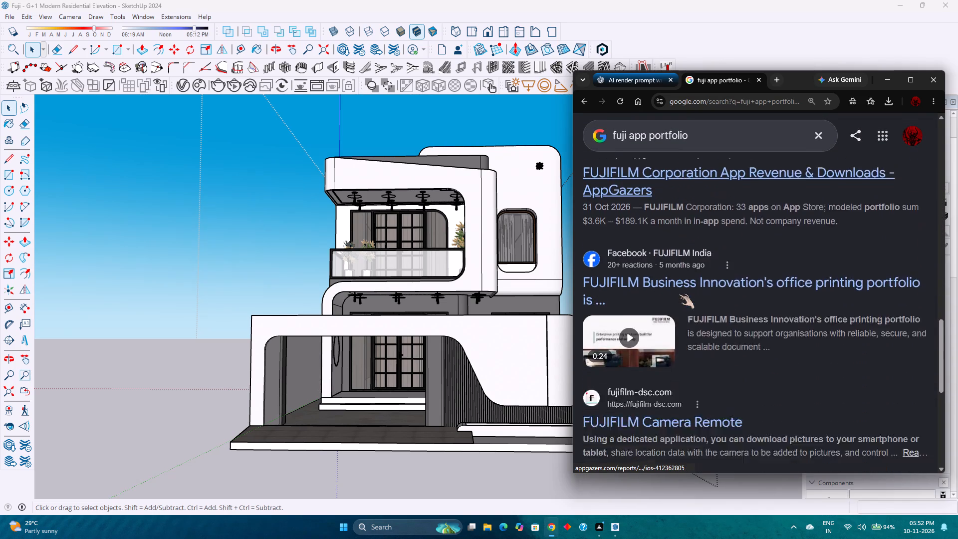
{"action": "scroll", "coordinate": [679, 294], "scroll_direction": "up", "scroll_amount": 3}
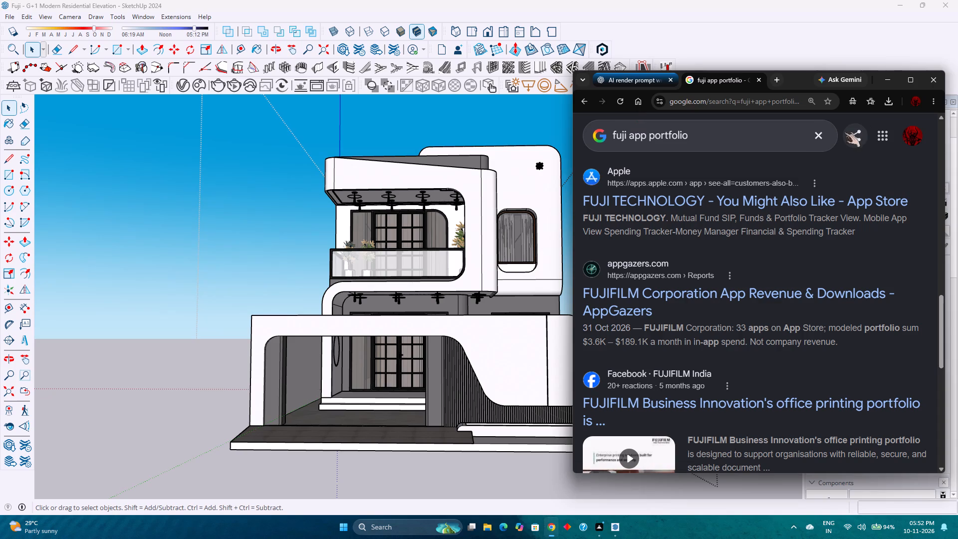
{"action": "left_click", "coordinate": [762, 79]}
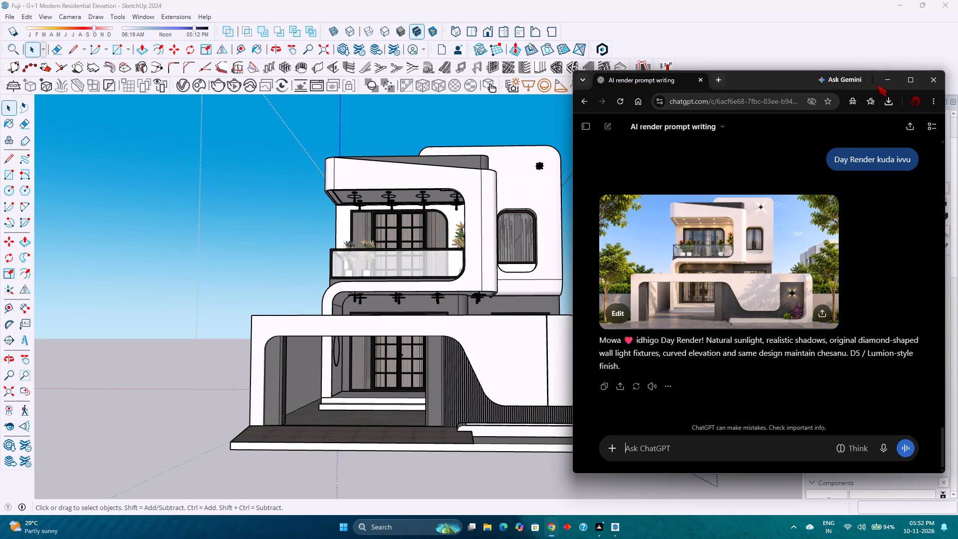
{"action": "left_click", "coordinate": [885, 81]}
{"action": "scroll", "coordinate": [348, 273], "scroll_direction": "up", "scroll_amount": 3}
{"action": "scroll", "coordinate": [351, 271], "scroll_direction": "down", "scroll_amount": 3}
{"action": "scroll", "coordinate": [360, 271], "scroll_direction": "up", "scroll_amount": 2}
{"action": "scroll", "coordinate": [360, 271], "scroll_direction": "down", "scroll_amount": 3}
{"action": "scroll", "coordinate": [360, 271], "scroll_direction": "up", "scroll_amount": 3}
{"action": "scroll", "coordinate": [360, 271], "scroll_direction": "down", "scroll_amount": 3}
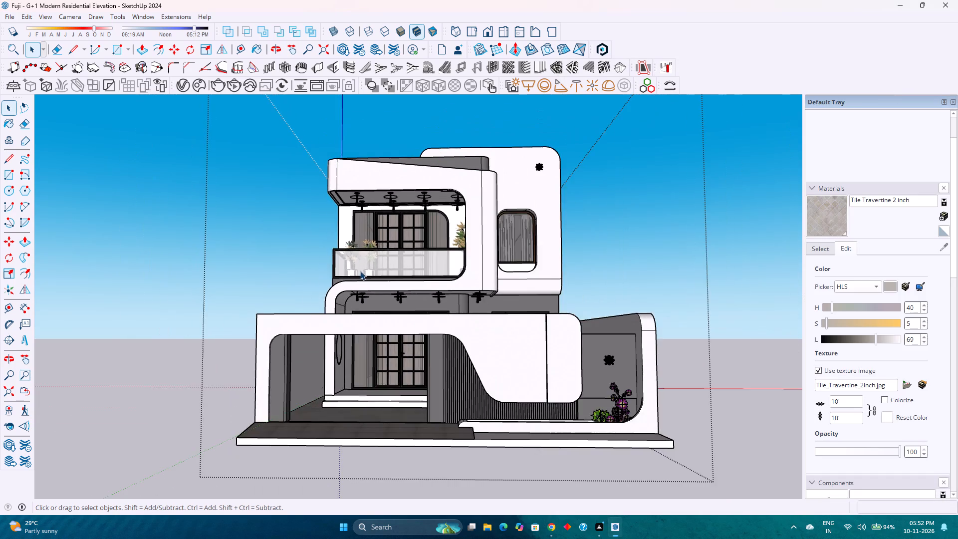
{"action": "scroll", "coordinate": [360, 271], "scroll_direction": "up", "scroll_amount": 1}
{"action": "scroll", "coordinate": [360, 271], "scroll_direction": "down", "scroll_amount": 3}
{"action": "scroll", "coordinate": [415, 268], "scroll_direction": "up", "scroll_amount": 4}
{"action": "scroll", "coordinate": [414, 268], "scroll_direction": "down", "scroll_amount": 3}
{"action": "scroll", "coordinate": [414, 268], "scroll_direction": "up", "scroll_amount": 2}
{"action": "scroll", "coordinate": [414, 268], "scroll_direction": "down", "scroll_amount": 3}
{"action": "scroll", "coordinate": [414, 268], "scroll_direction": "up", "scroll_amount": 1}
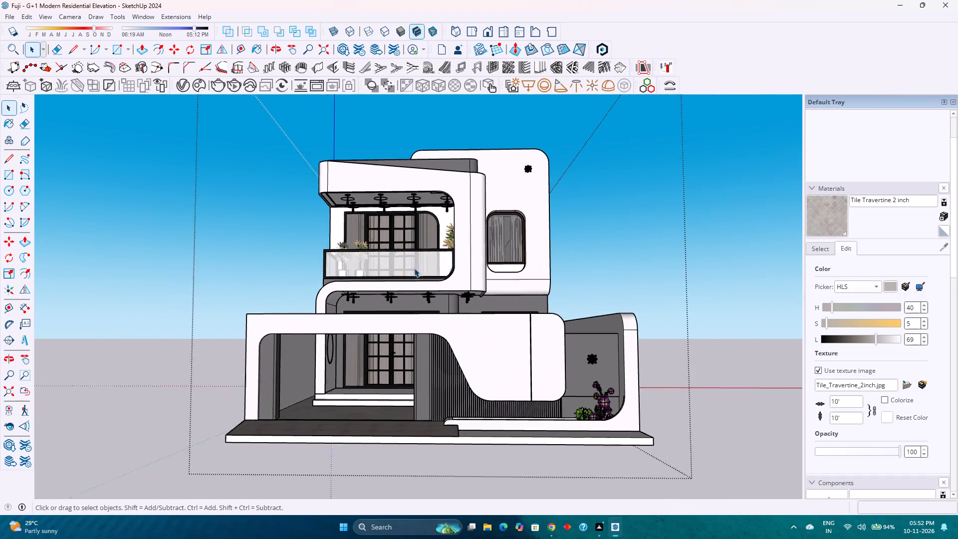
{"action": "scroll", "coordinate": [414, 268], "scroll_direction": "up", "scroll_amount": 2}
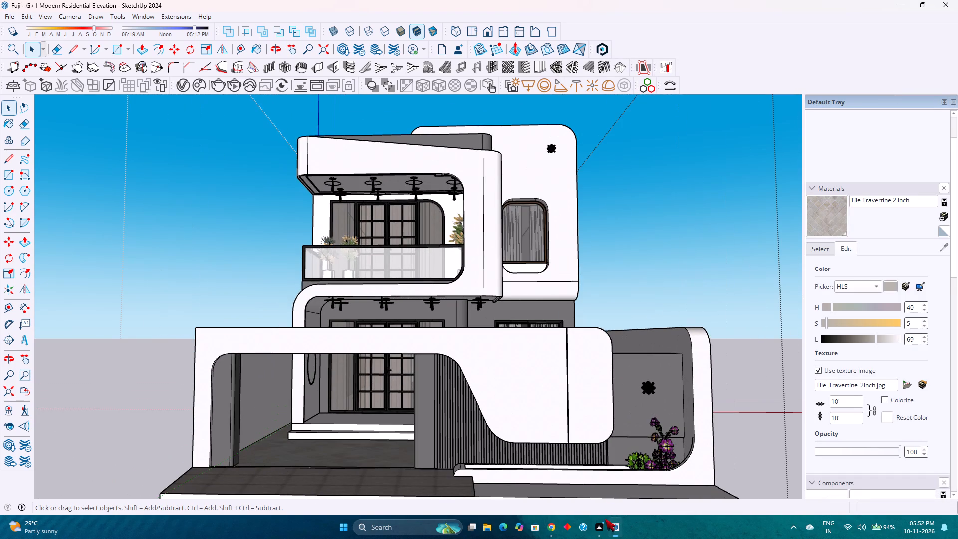
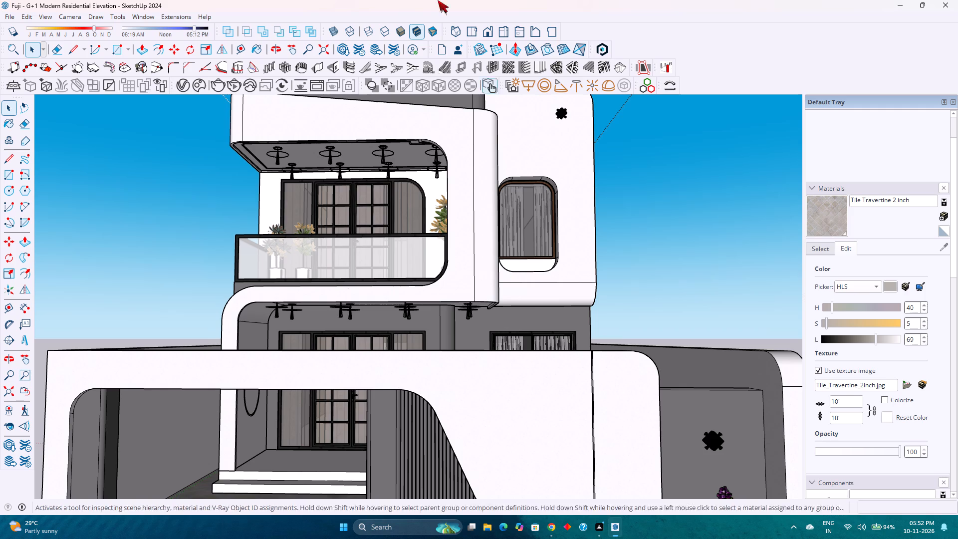
Bring up the material library for selection and choose another collection in place of Tile.
{"action": "left_click", "coordinate": [823, 249]}
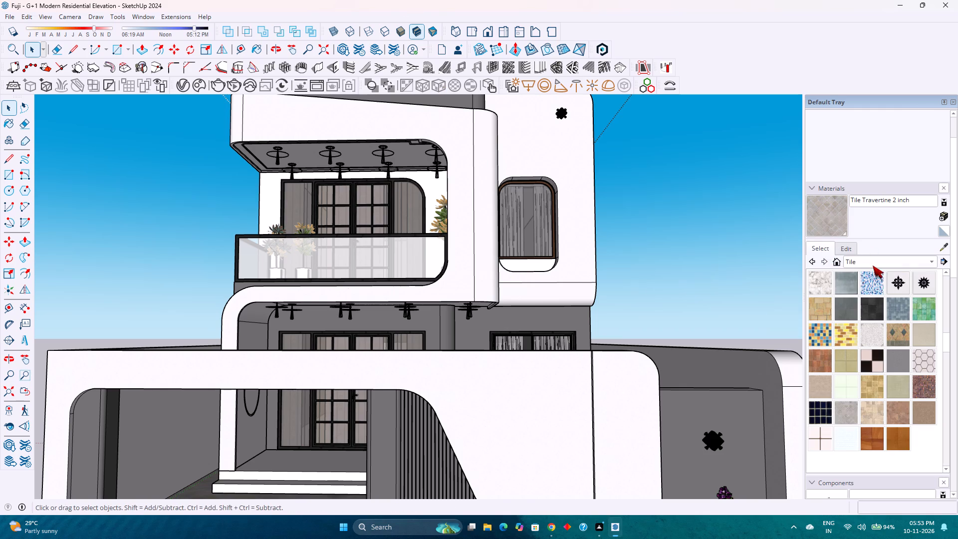
{"action": "left_click", "coordinate": [873, 263]}
{"action": "left_click", "coordinate": [864, 55]}
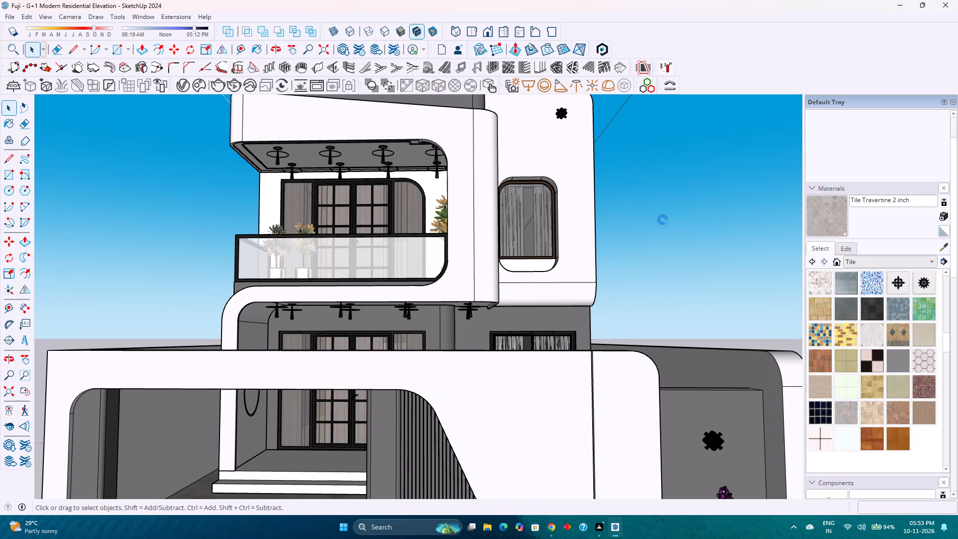
{"action": "triple_click", "coordinate": [663, 220]}
{"action": "double_click", "coordinate": [663, 220]}
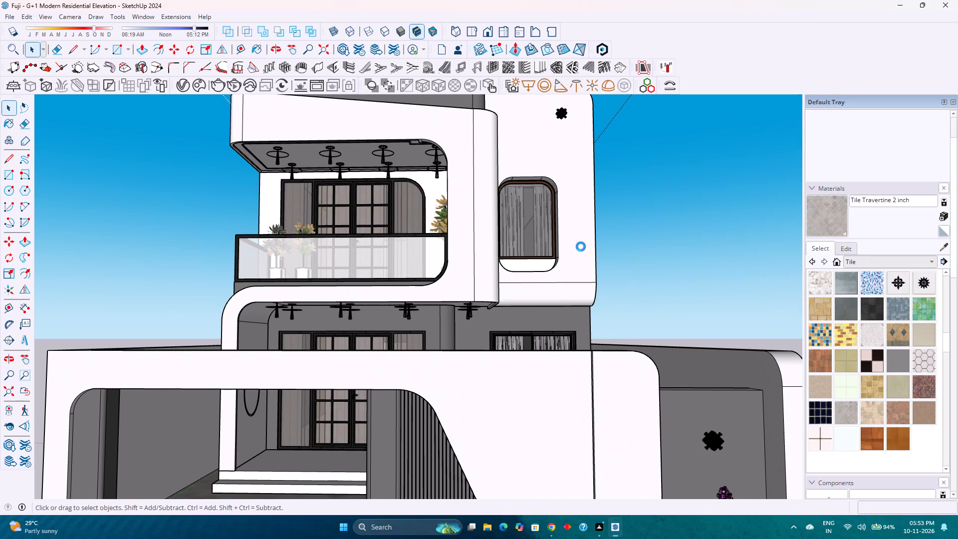
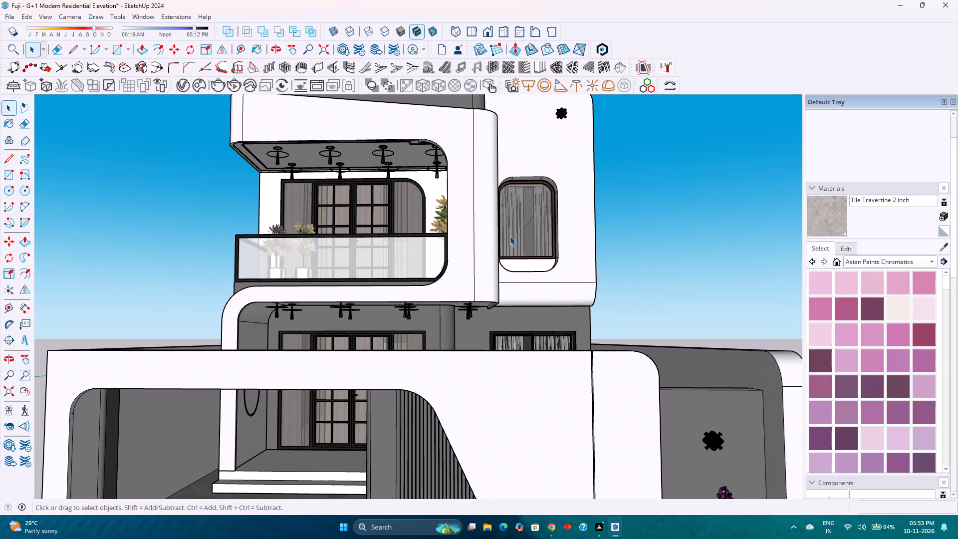
Switch to the standard Front view and frame the whole house elevation.
{"action": "left_click", "coordinate": [488, 34]}
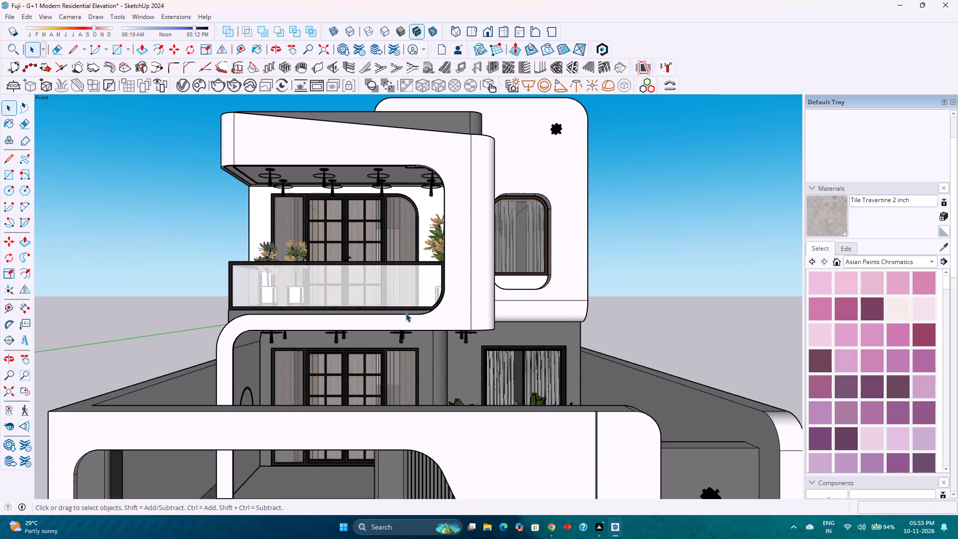
{"action": "scroll", "coordinate": [406, 313], "scroll_direction": "down", "scroll_amount": 5}
{"action": "scroll", "coordinate": [403, 361], "scroll_direction": "down", "scroll_amount": 4}
{"action": "scroll", "coordinate": [392, 437], "scroll_direction": "up", "scroll_amount": 3}
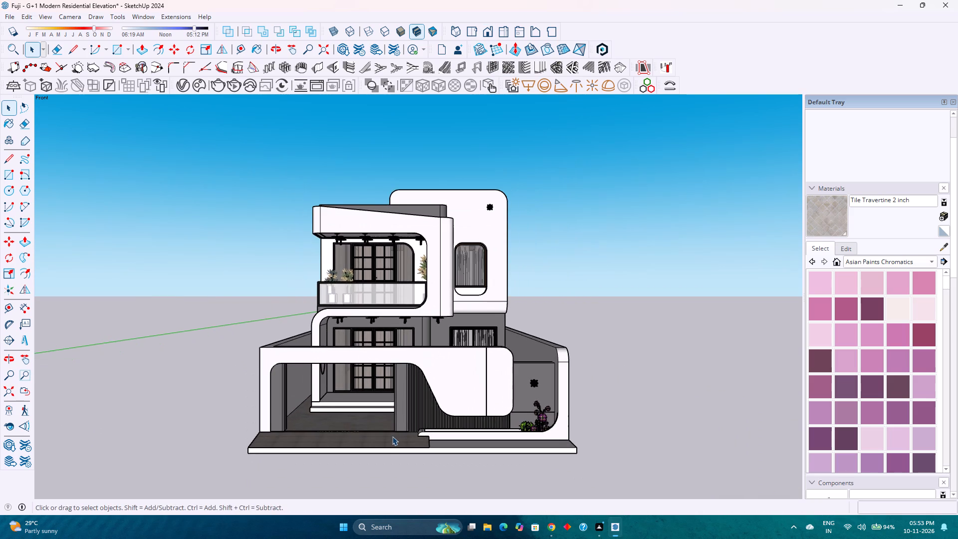
{"action": "scroll", "coordinate": [392, 436], "scroll_direction": "up", "scroll_amount": 3}
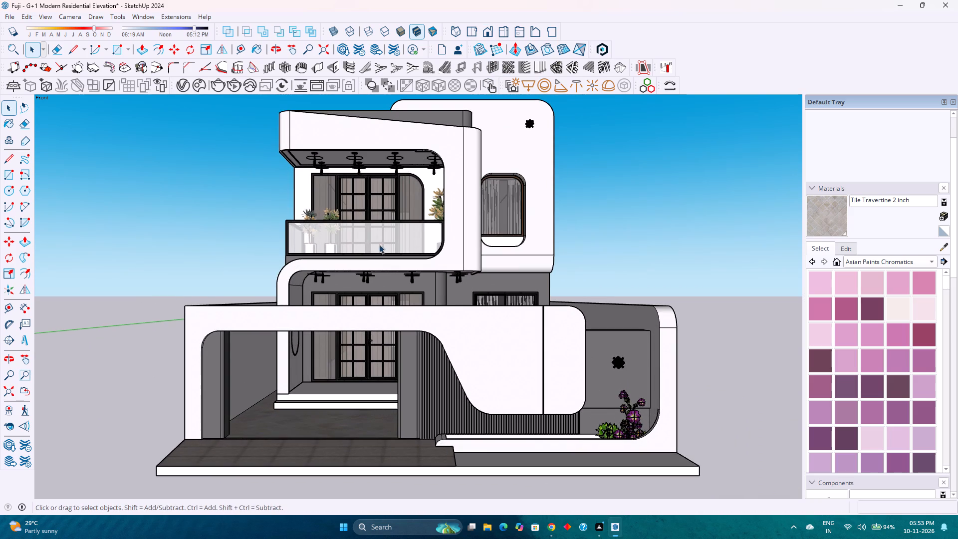
{"action": "scroll", "coordinate": [371, 102], "scroll_direction": "up", "scroll_amount": 1}
{"action": "scroll", "coordinate": [371, 102], "scroll_direction": "down", "scroll_amount": 1}
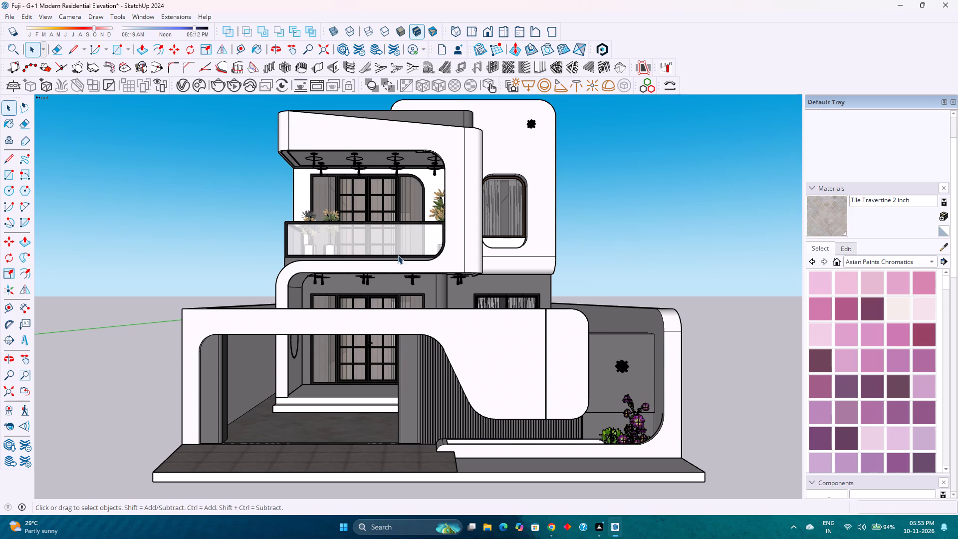
Save the G+1 Modern Residential Elevation model under its existing name.
{"action": "left_click", "coordinate": [585, 239]}
{"action": "key", "text": "ctrl+s"}
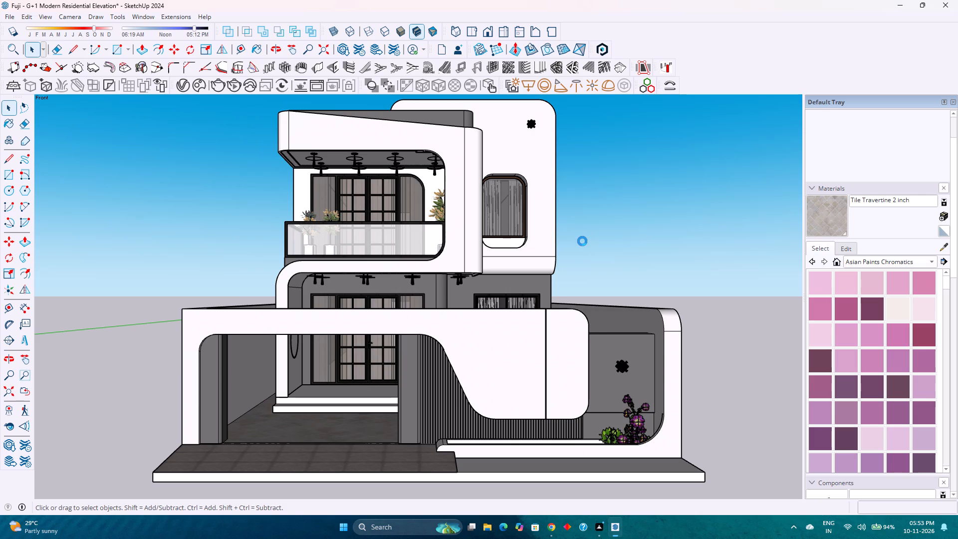
{"action": "triple_click", "coordinate": [582, 241]}
{"action": "left_click", "coordinate": [582, 241]}
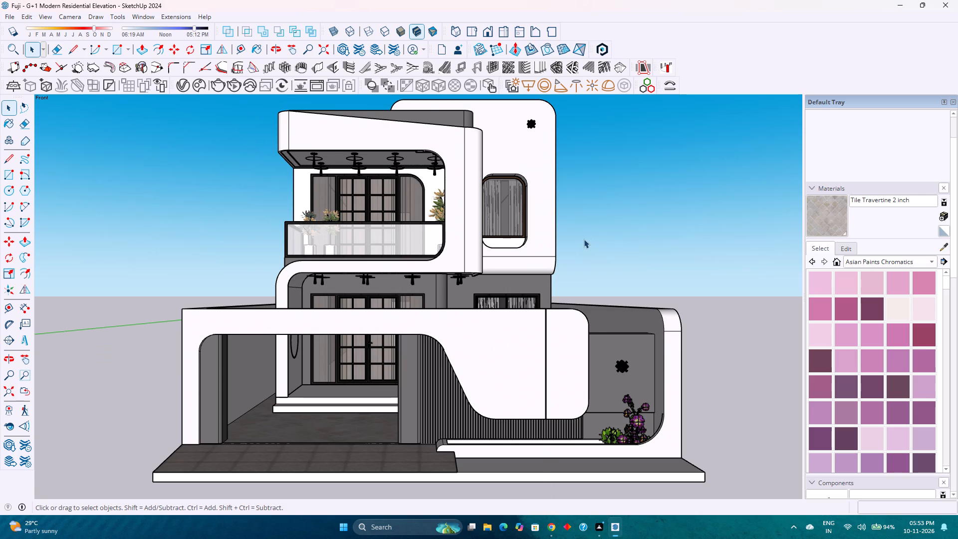
{"action": "double_click", "coordinate": [584, 239]}
{"action": "left_click", "coordinate": [761, 53]}
{"action": "left_click", "coordinate": [691, 76]}
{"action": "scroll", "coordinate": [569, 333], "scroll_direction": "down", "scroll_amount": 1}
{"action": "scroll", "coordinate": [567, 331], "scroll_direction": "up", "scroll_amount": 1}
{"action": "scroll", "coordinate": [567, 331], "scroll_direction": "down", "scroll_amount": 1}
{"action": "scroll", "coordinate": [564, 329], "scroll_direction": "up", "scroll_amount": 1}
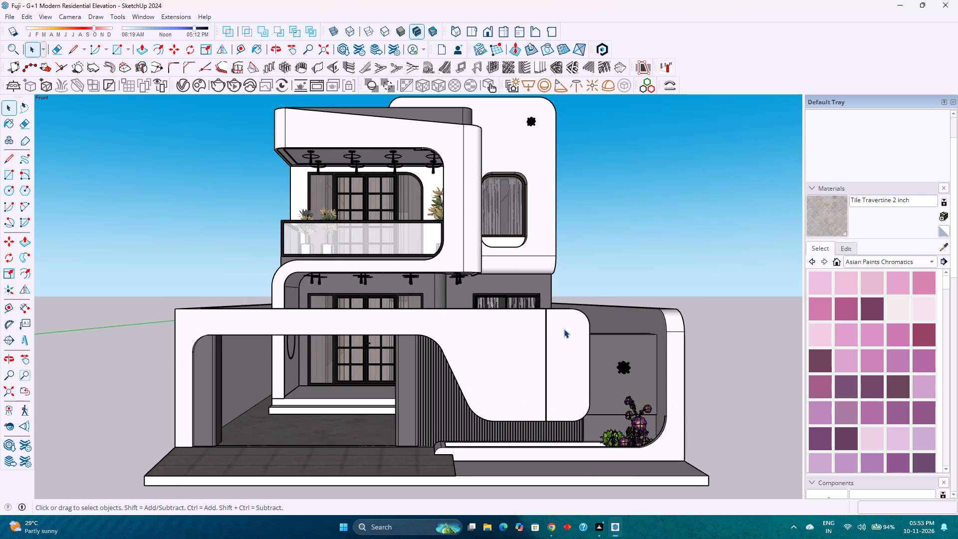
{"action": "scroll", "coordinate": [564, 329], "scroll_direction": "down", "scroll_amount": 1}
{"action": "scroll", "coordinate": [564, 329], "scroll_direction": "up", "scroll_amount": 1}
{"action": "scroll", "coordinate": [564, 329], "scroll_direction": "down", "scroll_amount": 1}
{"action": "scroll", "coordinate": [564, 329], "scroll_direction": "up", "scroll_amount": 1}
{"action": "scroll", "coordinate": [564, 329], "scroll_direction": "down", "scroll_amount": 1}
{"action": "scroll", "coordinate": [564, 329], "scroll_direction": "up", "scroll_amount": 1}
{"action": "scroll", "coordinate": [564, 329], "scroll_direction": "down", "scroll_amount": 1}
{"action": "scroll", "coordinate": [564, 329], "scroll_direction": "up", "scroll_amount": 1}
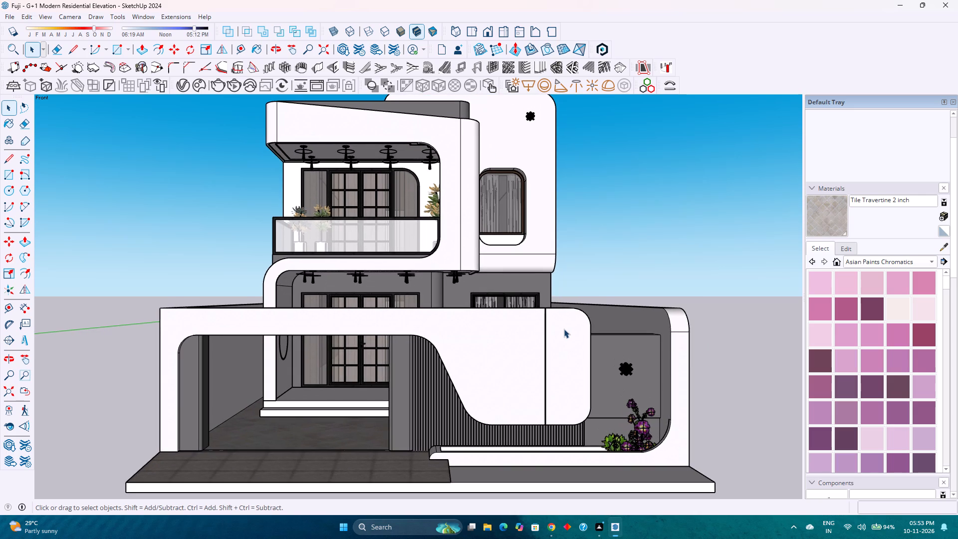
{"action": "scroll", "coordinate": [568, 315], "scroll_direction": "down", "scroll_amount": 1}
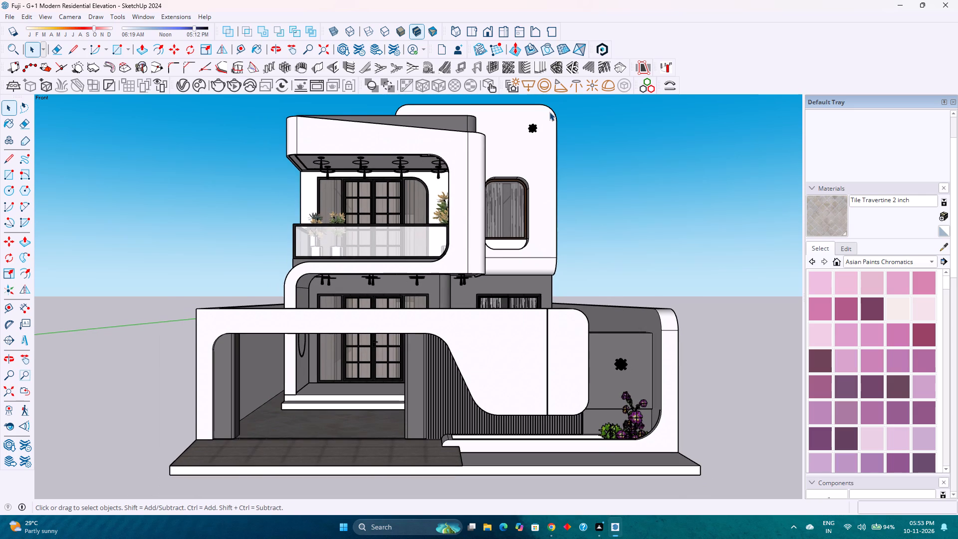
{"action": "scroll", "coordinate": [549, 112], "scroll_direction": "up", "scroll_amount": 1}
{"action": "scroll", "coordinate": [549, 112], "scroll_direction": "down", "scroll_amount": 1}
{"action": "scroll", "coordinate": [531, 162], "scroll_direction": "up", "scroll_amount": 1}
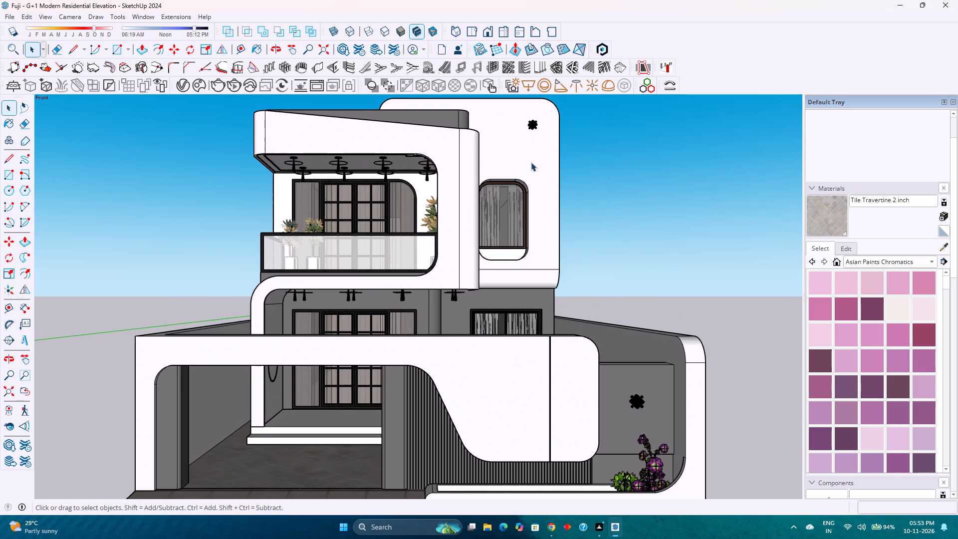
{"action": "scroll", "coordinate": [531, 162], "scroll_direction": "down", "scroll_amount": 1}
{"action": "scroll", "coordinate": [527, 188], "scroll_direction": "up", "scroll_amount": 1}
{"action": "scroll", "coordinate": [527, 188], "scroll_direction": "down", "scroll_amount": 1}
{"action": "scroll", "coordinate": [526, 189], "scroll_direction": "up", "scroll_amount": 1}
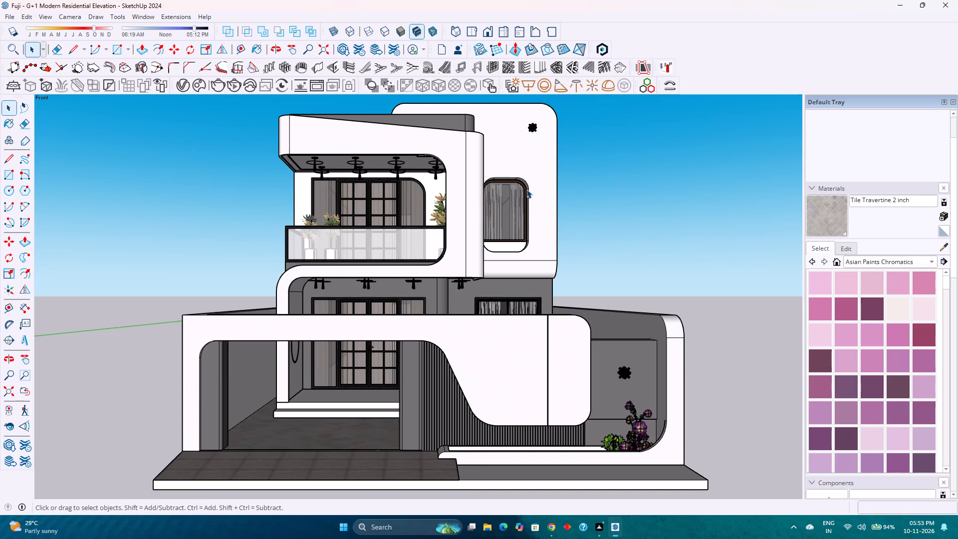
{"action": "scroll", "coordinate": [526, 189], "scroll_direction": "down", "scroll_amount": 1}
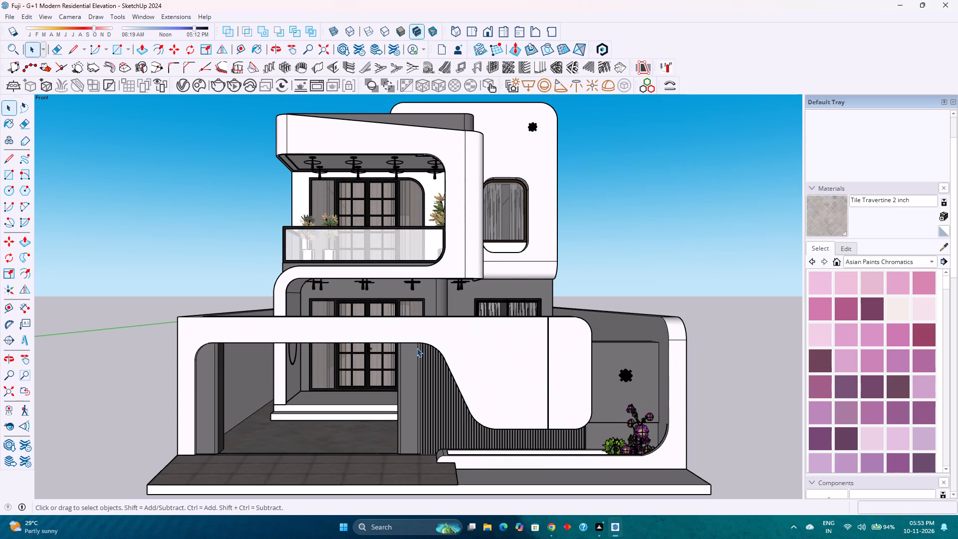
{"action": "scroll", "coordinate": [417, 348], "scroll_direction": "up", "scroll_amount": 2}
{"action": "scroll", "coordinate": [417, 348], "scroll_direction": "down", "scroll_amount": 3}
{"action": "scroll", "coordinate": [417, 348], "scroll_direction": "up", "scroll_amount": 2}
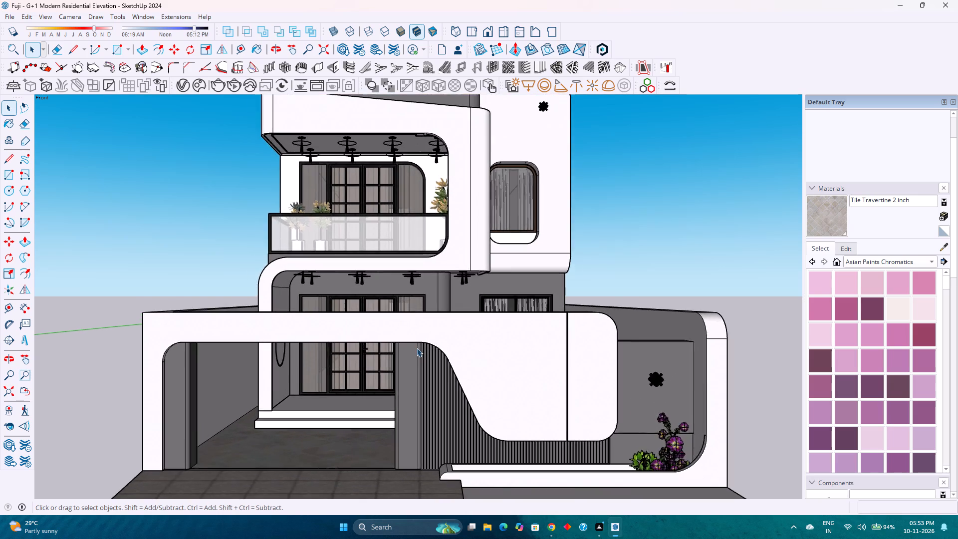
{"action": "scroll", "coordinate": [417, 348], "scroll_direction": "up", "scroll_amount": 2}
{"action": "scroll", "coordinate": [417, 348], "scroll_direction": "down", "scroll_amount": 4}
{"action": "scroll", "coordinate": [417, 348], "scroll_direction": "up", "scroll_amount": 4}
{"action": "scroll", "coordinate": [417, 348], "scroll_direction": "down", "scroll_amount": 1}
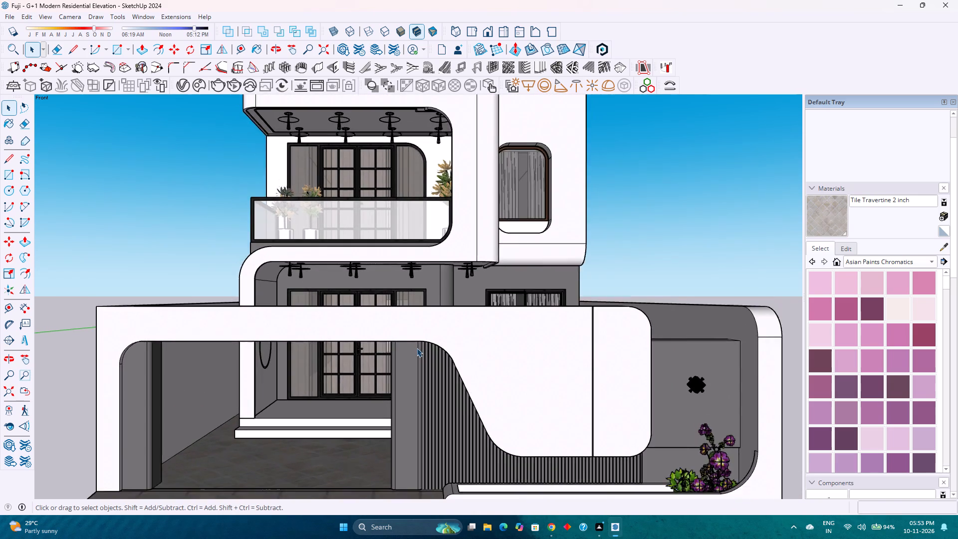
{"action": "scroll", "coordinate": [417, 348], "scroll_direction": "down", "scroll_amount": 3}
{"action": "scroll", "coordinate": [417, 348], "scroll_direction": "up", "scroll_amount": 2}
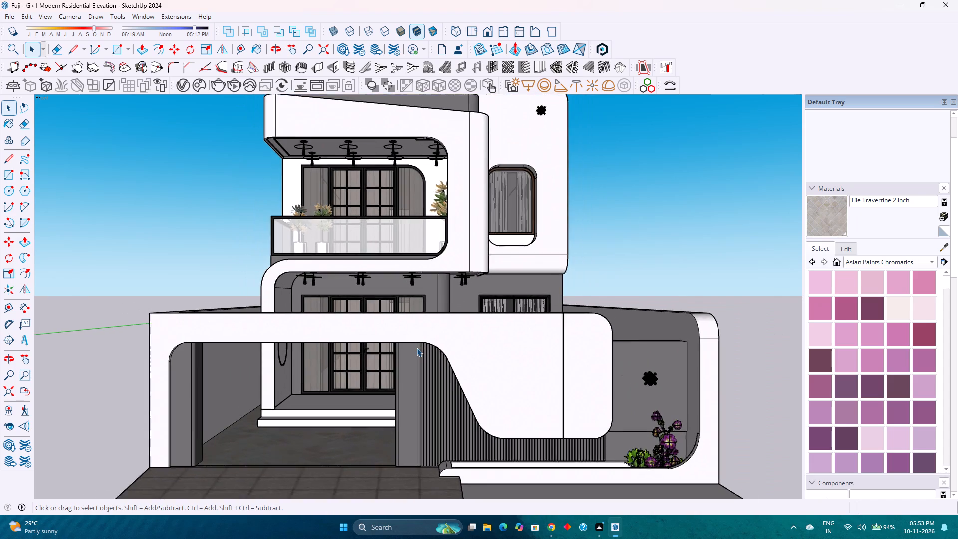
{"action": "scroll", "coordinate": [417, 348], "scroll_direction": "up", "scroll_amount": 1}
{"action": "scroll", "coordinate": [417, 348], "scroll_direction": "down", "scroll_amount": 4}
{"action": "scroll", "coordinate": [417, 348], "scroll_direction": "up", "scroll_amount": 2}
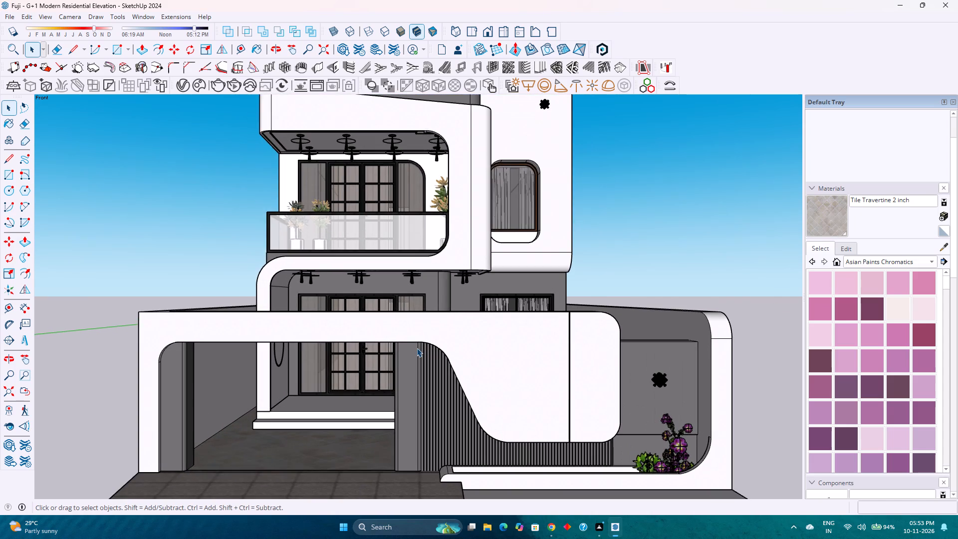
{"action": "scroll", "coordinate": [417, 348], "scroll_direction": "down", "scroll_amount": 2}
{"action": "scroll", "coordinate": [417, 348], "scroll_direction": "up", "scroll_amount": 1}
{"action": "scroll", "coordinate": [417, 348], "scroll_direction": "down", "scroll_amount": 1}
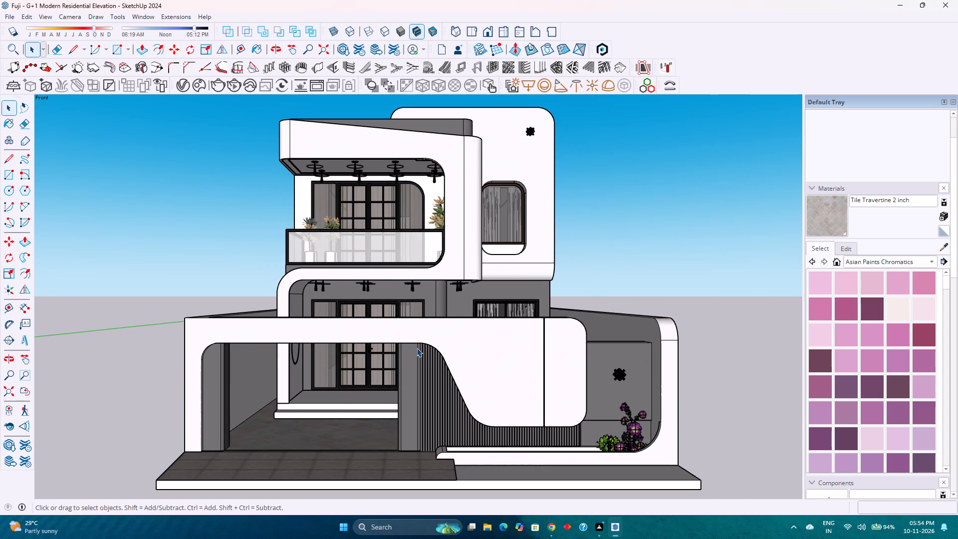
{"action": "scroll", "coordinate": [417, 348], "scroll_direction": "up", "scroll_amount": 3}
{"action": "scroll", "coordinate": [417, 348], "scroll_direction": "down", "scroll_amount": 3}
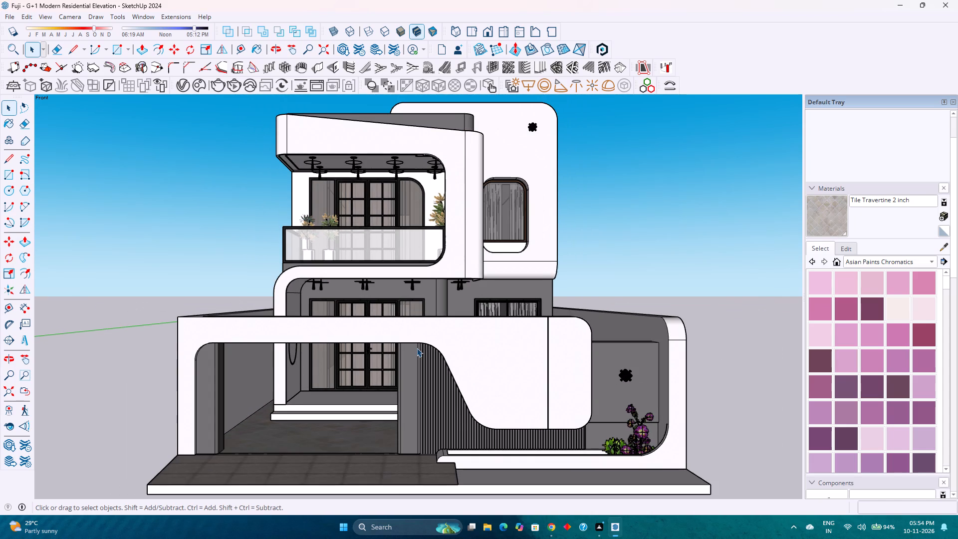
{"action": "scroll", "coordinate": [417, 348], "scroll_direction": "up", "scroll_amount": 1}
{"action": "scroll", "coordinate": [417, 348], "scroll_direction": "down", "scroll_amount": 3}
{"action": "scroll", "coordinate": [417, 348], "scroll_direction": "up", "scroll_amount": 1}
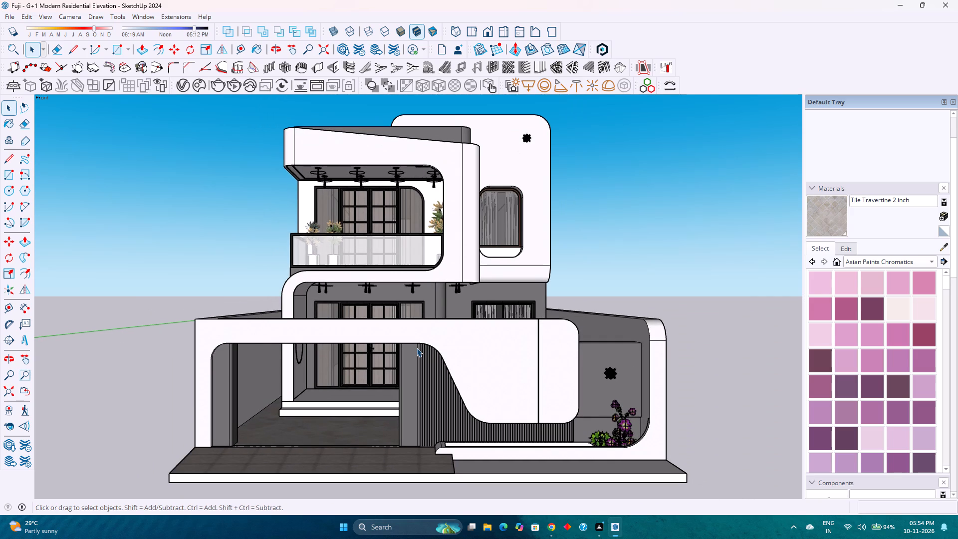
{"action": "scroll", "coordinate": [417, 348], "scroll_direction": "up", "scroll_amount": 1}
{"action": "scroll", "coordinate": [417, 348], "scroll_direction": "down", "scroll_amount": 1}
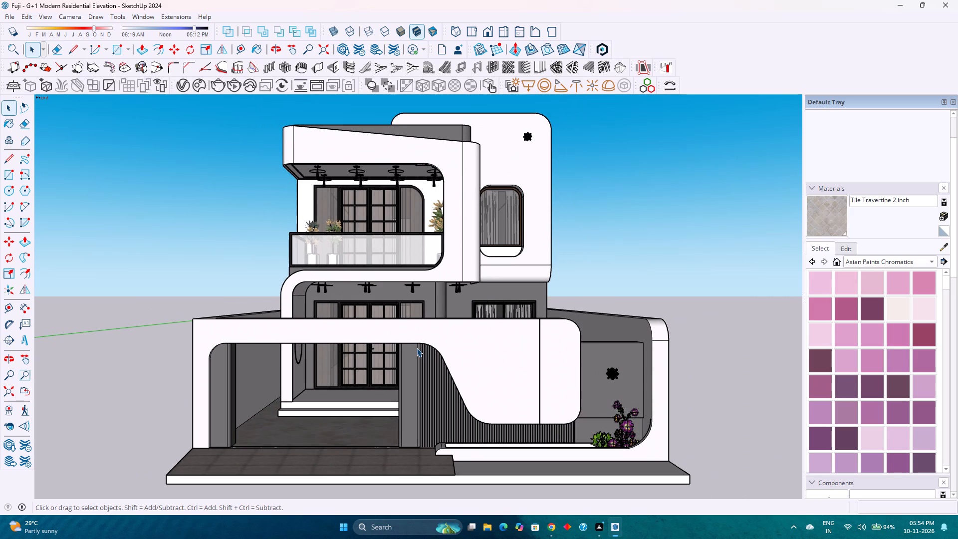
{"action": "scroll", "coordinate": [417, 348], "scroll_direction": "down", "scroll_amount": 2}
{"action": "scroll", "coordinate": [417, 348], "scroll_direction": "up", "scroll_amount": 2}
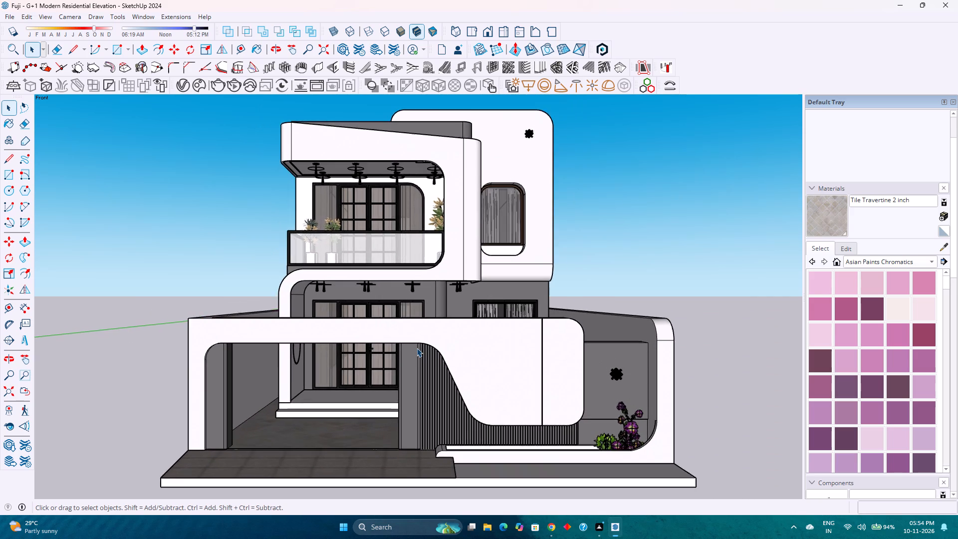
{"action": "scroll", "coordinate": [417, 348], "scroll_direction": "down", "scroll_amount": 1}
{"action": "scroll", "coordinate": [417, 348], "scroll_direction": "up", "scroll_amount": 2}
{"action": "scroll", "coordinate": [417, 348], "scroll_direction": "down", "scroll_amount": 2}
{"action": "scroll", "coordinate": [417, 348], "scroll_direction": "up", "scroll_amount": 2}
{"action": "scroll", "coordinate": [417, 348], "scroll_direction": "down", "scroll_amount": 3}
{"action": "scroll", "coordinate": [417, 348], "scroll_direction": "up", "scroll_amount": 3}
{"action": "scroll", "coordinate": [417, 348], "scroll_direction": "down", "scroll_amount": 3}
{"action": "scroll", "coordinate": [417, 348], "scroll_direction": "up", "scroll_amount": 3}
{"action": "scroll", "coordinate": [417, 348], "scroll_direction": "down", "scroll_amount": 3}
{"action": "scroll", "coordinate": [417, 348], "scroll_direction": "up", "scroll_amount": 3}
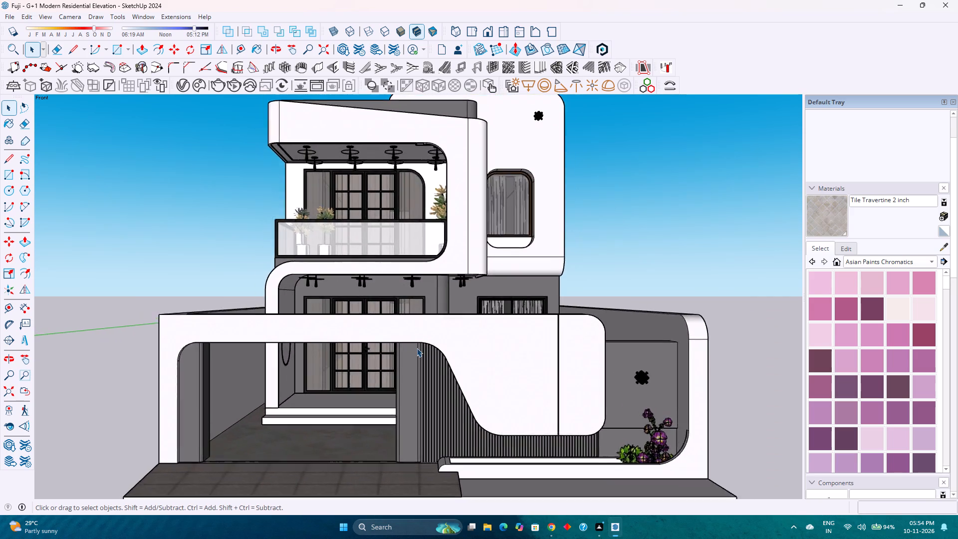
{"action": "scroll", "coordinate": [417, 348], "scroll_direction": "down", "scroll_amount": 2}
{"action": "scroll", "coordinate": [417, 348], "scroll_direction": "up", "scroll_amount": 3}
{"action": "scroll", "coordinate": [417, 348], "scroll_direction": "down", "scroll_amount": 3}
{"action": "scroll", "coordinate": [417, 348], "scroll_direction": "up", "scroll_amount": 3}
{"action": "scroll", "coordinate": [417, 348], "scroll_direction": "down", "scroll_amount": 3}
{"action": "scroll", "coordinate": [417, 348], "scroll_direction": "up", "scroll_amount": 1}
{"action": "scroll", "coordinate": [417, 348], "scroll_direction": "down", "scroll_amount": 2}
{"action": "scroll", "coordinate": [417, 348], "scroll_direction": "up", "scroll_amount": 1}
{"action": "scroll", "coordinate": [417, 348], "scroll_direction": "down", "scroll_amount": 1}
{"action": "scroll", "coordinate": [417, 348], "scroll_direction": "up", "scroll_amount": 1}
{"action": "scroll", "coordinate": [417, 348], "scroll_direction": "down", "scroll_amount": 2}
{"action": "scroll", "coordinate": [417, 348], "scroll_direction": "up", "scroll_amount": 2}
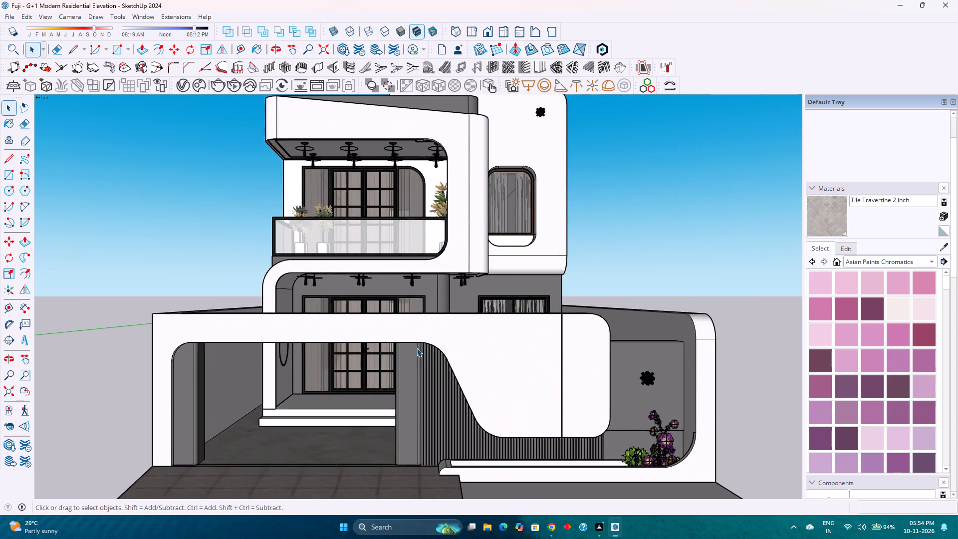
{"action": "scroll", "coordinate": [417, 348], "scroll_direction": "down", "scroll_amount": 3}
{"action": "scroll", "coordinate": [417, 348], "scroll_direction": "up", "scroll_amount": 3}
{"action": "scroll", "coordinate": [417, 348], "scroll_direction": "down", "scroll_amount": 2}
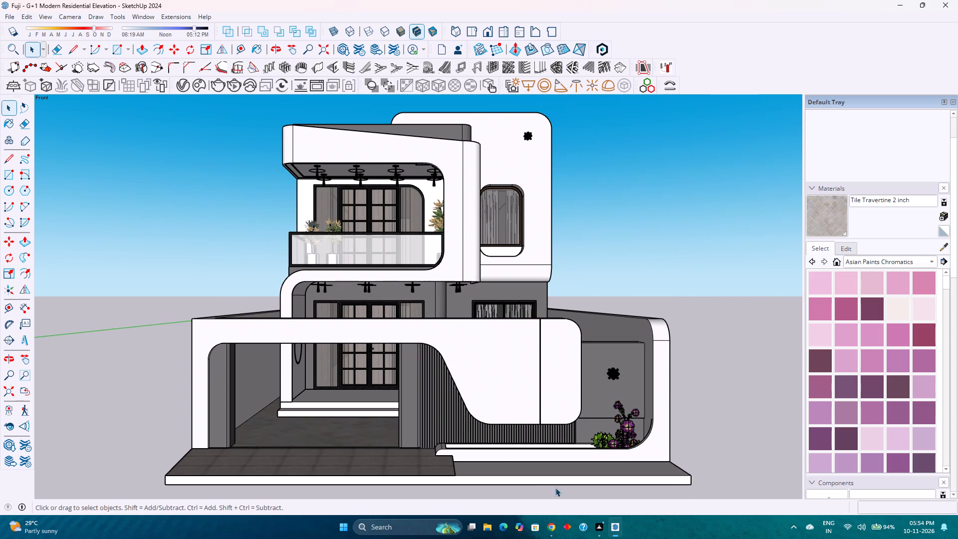
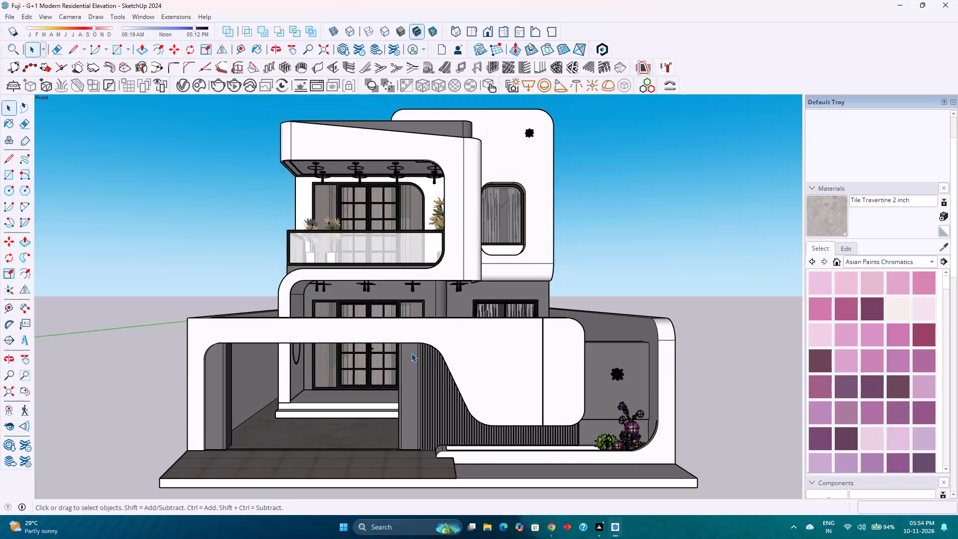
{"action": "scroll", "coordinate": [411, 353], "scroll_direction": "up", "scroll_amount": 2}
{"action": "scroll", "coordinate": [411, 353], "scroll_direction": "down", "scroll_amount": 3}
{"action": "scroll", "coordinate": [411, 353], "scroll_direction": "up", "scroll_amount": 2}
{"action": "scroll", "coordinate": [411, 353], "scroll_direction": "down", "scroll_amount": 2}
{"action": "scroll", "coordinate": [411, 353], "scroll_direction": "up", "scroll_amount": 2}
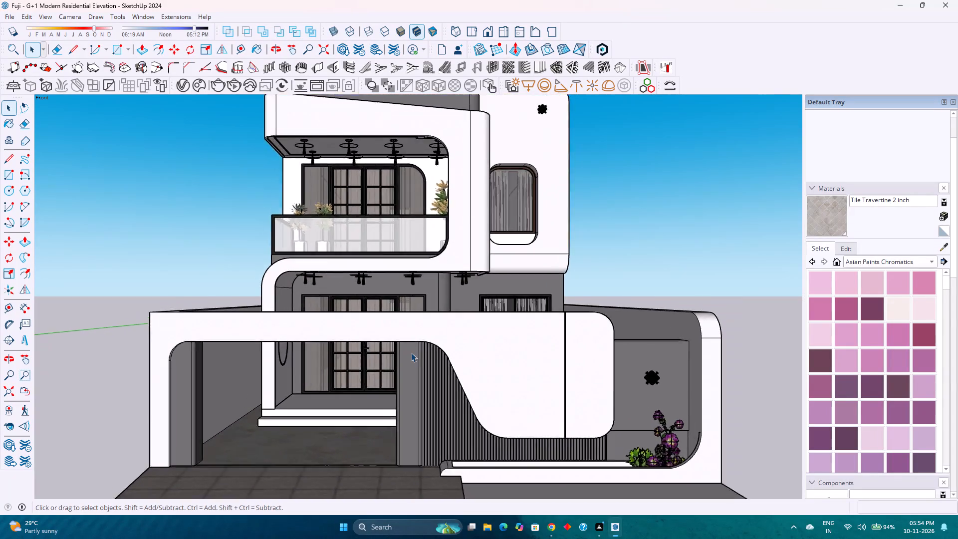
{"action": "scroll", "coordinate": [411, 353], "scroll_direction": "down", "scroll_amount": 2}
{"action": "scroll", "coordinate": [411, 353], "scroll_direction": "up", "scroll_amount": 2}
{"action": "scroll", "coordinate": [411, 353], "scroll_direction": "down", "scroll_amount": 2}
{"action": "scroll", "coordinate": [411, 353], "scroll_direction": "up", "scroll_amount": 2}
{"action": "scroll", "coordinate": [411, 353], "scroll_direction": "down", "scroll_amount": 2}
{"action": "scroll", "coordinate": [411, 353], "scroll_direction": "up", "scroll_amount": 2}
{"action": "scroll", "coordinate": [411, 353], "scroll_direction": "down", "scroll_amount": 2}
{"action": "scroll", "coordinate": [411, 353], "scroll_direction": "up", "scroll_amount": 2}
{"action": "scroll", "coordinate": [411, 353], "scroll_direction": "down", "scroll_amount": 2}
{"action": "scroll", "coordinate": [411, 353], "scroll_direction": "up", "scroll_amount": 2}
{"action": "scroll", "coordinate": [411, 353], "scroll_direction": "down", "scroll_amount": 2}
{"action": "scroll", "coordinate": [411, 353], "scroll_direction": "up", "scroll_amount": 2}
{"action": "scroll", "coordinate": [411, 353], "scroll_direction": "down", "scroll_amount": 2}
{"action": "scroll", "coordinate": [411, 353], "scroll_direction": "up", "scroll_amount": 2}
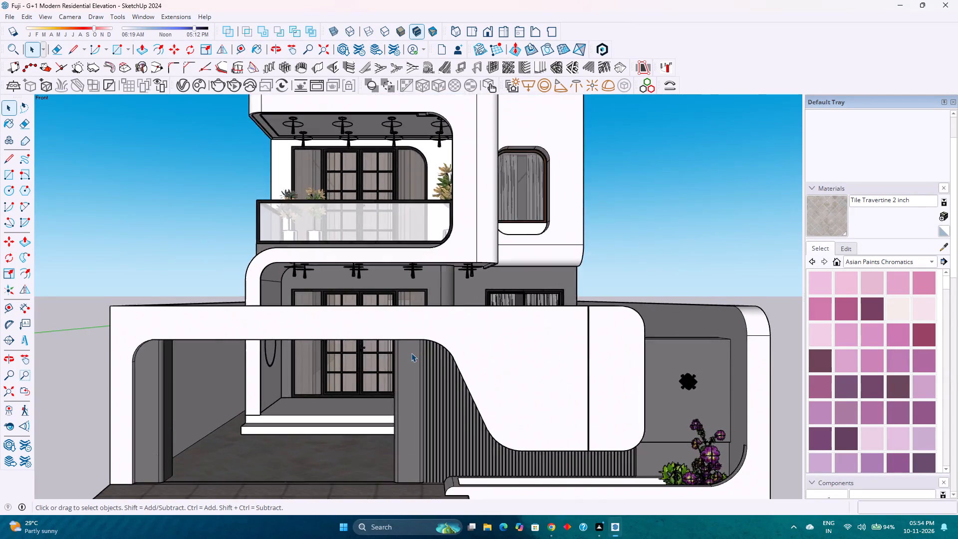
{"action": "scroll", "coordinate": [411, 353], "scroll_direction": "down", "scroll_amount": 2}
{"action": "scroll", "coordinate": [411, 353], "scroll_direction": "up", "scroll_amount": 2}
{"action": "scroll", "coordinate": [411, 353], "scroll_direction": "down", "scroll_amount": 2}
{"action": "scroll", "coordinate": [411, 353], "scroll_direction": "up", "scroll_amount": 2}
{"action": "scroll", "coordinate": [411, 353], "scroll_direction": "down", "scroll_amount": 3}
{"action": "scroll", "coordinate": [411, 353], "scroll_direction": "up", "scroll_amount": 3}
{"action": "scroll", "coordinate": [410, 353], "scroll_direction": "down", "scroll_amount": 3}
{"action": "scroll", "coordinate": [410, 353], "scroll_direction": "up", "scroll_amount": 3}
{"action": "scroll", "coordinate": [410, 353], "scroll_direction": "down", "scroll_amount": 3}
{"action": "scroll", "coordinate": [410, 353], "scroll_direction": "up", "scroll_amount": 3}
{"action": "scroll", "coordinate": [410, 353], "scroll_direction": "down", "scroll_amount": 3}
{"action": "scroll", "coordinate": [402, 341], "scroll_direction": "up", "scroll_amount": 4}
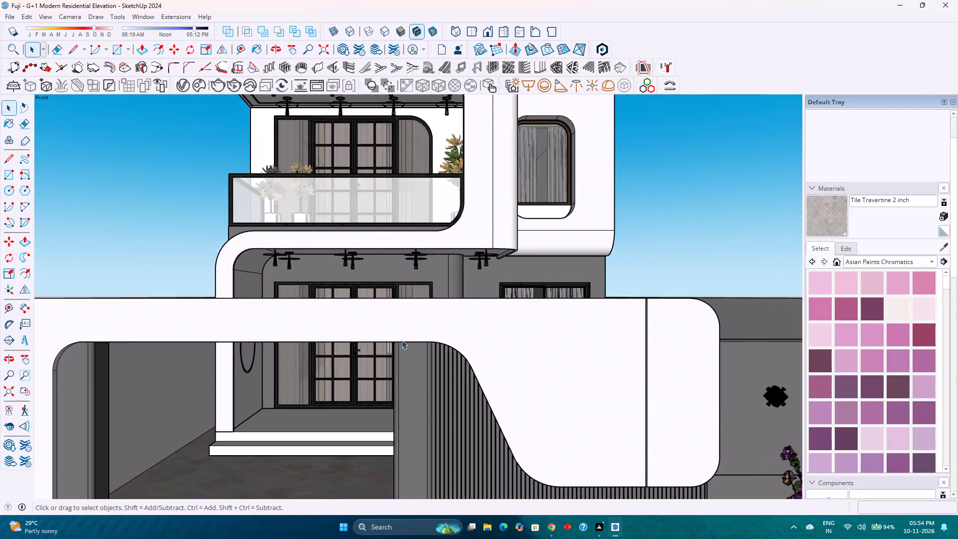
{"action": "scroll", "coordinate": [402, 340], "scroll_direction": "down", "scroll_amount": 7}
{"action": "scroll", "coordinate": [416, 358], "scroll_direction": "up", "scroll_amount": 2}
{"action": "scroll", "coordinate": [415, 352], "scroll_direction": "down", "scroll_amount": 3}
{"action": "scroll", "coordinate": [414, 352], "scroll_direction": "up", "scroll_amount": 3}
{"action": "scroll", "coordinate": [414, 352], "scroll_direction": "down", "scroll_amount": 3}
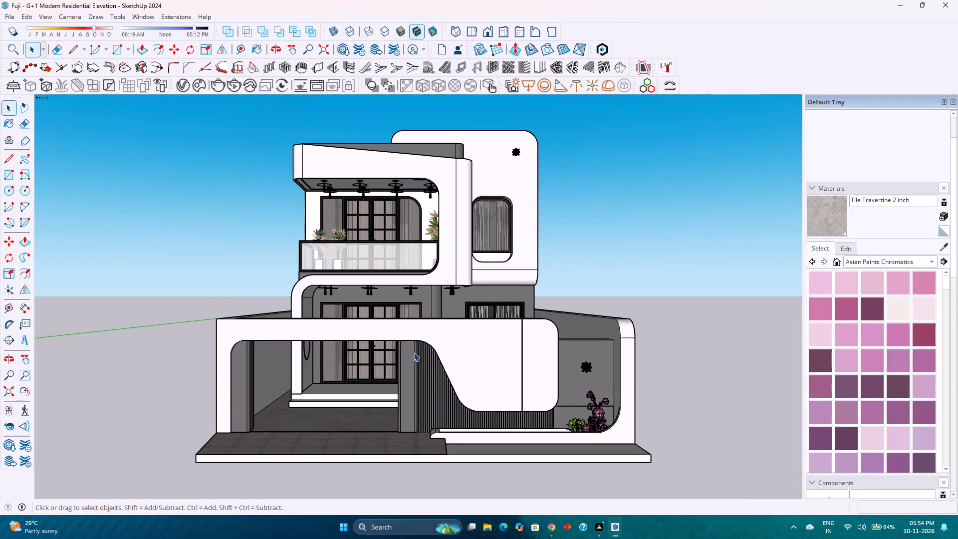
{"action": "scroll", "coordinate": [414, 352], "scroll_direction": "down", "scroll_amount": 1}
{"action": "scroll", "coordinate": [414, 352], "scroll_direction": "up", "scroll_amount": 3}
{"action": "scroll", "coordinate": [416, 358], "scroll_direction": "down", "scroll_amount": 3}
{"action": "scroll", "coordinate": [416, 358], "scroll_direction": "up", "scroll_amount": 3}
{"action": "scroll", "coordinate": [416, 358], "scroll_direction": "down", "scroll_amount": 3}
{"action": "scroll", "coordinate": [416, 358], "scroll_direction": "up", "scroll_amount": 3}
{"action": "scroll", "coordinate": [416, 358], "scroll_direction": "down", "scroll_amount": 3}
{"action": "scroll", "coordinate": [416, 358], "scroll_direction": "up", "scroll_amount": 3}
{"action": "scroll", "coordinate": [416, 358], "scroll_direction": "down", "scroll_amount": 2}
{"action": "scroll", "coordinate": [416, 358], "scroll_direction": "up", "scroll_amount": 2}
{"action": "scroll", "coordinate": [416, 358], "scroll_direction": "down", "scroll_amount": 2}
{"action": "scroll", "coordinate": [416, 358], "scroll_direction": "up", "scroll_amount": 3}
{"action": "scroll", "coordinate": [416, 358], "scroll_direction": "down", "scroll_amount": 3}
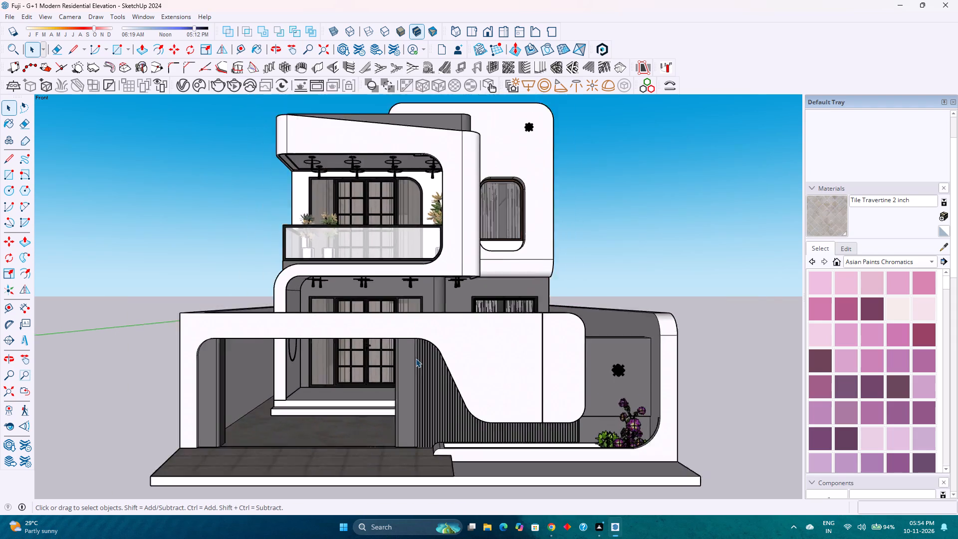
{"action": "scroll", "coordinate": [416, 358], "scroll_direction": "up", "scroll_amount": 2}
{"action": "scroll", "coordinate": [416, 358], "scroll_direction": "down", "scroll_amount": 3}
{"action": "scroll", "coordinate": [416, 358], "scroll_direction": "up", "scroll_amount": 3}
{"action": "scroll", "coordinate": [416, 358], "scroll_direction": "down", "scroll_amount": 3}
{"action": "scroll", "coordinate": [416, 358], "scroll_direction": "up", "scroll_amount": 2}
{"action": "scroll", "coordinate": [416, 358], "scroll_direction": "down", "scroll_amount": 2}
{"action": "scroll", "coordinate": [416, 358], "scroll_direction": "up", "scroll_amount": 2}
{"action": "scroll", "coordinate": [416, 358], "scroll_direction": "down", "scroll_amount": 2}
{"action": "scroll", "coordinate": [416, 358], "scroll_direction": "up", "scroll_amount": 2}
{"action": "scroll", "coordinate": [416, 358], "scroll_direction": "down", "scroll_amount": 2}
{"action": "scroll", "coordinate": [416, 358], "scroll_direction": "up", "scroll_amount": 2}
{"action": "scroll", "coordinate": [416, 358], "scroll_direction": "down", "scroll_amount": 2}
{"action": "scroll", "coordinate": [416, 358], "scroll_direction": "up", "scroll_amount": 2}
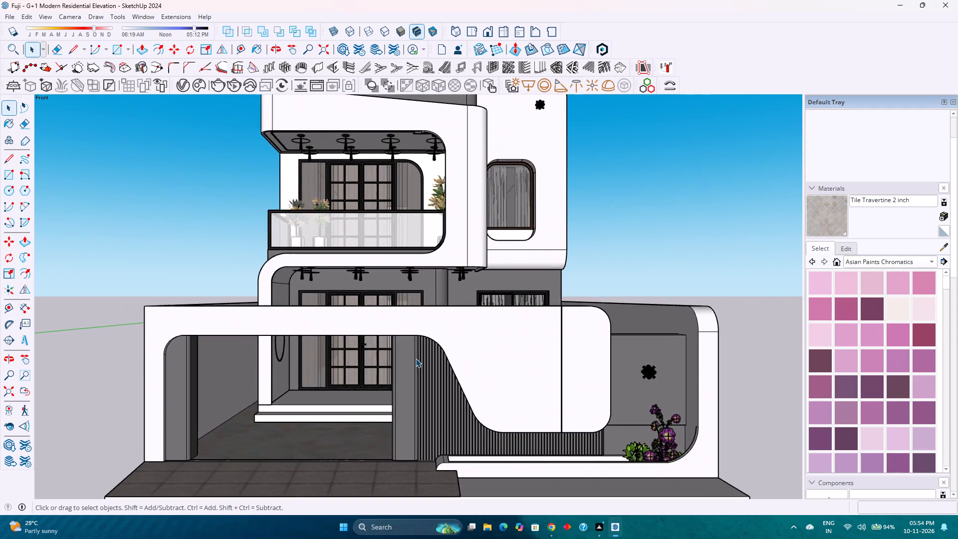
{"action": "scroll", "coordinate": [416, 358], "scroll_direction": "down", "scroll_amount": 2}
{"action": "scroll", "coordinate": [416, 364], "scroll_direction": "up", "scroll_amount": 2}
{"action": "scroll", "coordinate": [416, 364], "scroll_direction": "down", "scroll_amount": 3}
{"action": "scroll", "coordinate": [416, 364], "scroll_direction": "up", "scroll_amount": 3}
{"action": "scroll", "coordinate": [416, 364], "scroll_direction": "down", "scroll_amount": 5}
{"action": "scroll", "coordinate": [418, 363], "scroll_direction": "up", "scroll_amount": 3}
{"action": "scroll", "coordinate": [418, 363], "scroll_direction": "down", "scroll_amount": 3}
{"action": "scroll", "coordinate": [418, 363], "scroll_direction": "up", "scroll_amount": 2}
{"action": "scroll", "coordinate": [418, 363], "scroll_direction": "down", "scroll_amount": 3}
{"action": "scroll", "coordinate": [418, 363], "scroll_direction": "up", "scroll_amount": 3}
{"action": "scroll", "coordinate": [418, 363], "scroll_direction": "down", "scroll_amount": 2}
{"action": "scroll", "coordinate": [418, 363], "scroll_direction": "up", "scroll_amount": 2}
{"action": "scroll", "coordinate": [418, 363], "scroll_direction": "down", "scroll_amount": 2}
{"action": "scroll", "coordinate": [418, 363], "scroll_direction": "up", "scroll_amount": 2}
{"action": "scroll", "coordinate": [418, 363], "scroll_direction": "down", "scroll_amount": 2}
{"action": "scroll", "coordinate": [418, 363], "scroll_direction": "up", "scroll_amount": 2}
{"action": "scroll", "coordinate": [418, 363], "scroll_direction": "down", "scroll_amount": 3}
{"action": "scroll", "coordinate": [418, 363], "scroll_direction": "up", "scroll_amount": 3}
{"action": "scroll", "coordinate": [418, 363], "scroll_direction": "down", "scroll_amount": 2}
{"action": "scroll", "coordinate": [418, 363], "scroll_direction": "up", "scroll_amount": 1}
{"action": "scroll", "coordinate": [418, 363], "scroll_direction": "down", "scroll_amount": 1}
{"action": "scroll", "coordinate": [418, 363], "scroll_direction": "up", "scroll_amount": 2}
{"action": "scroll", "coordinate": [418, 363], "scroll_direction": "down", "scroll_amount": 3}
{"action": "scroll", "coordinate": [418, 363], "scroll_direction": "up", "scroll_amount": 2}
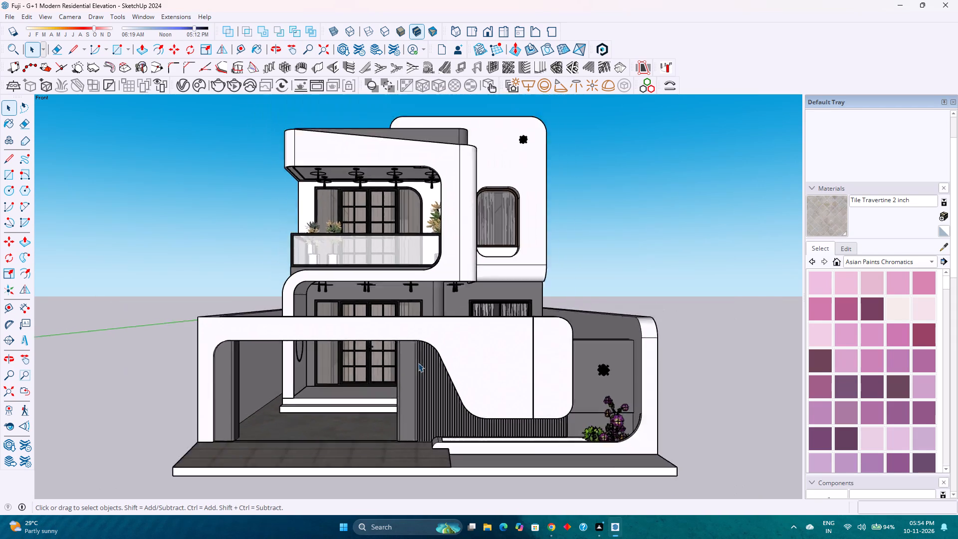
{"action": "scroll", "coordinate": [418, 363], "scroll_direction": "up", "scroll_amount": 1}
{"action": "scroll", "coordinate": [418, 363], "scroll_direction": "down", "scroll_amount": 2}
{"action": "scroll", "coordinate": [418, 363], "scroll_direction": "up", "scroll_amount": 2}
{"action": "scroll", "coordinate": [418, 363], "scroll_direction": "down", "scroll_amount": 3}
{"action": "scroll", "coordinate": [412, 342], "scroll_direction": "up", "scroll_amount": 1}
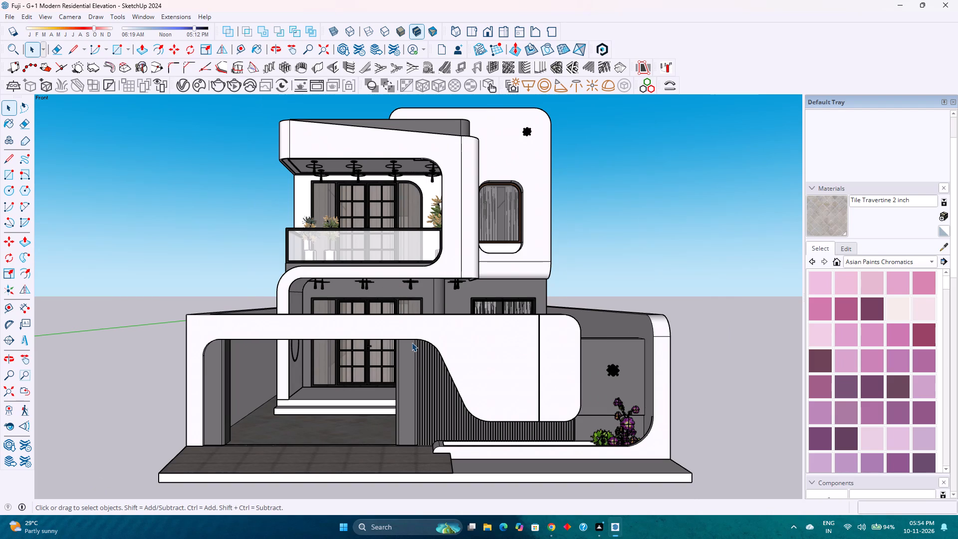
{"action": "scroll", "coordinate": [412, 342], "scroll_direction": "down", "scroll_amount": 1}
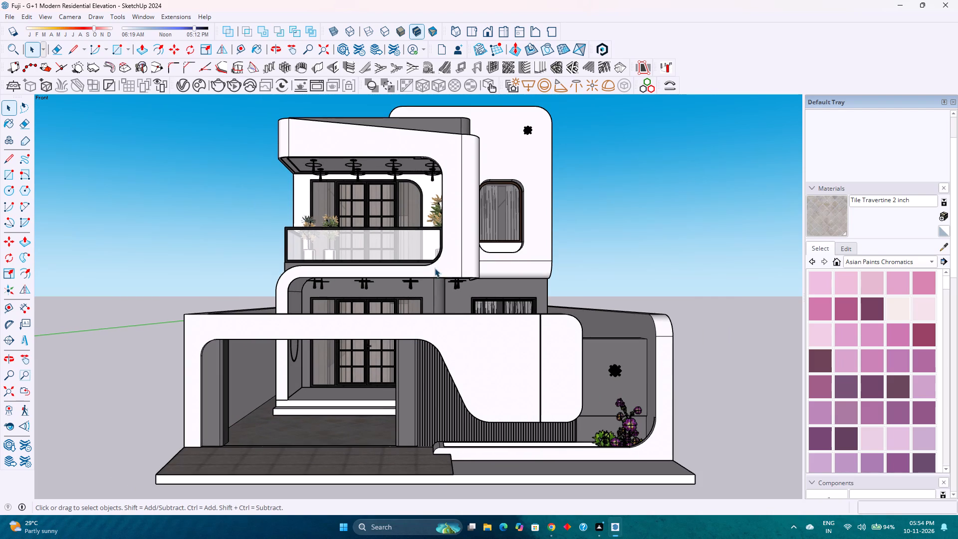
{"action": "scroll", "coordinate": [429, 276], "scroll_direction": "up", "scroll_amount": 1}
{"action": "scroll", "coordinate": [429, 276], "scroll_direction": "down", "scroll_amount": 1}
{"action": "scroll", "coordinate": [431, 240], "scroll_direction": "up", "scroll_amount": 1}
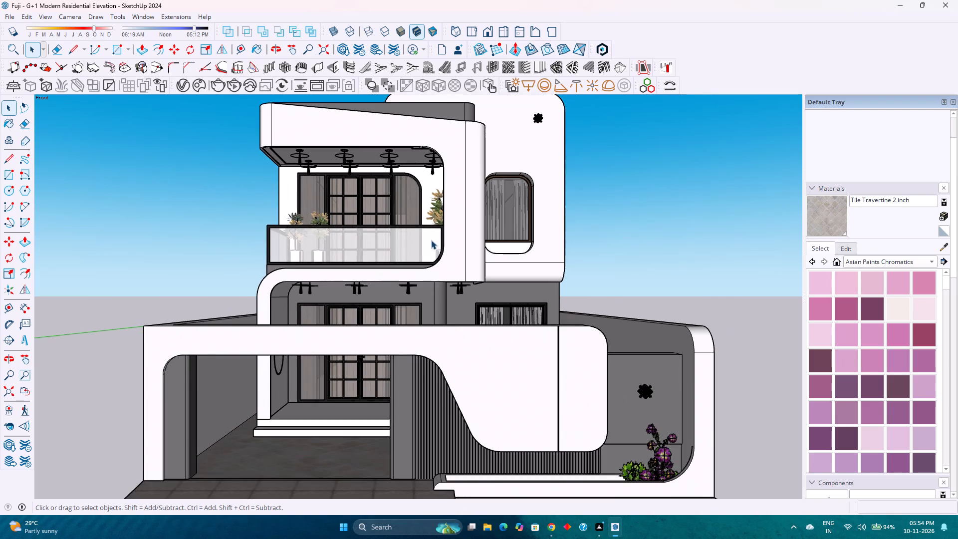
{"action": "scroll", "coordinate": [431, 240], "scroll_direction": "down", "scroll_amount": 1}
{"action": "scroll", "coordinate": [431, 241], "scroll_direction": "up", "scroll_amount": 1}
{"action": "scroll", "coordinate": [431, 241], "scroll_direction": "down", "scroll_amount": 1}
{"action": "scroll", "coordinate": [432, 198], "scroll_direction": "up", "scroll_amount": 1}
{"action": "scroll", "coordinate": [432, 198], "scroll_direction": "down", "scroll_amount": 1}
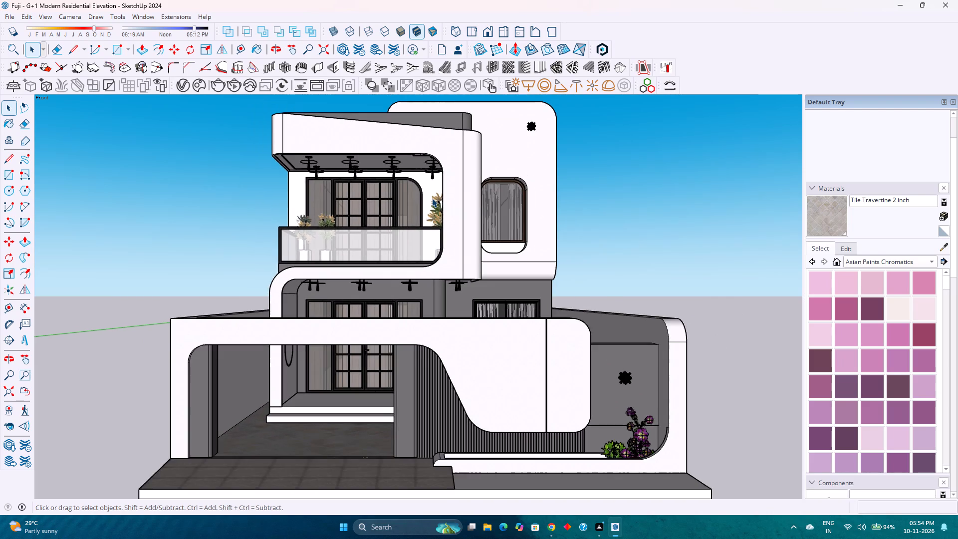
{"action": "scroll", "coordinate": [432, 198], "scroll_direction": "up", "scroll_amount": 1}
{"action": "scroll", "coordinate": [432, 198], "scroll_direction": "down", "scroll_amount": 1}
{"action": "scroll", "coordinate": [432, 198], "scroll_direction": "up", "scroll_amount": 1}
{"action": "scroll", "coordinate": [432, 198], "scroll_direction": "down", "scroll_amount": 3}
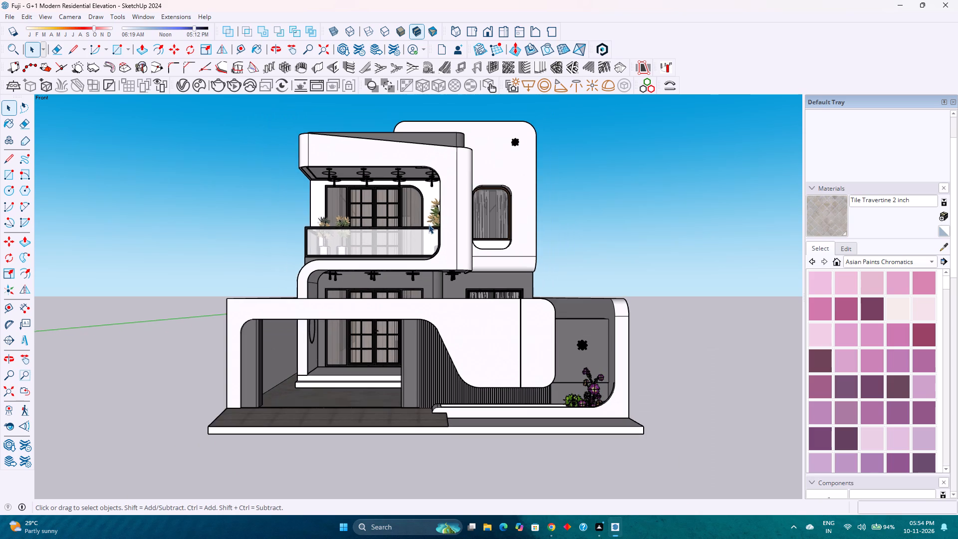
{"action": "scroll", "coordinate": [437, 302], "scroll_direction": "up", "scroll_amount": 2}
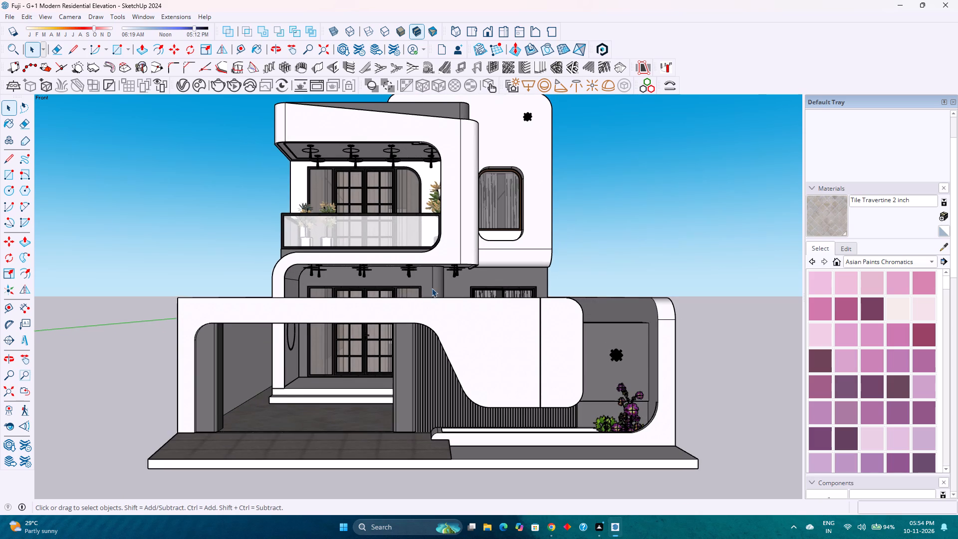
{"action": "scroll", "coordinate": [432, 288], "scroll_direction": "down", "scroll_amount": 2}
Reapply the standard Front view and frame the whole house elevation.
{"action": "left_click", "coordinate": [481, 30]}
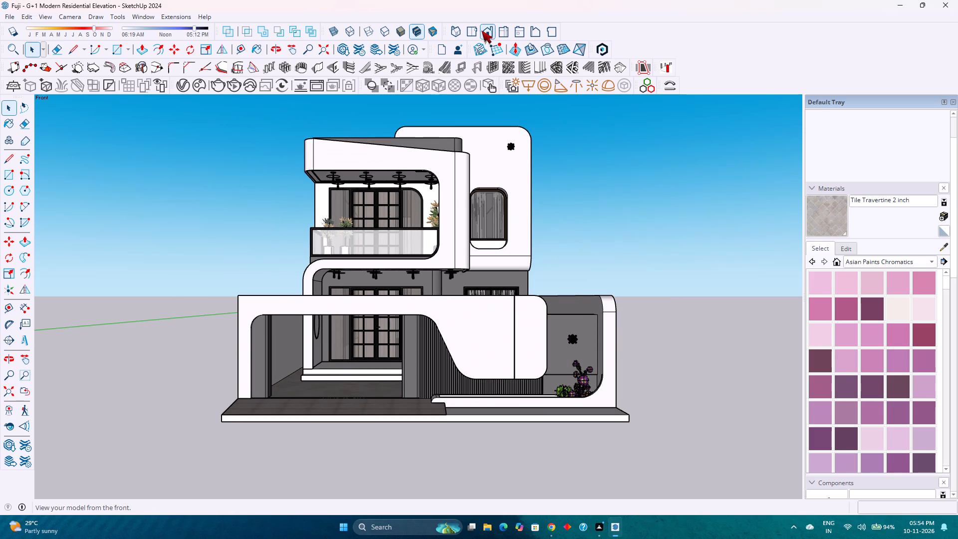
{"action": "scroll", "coordinate": [443, 211], "scroll_direction": "up", "scroll_amount": 2}
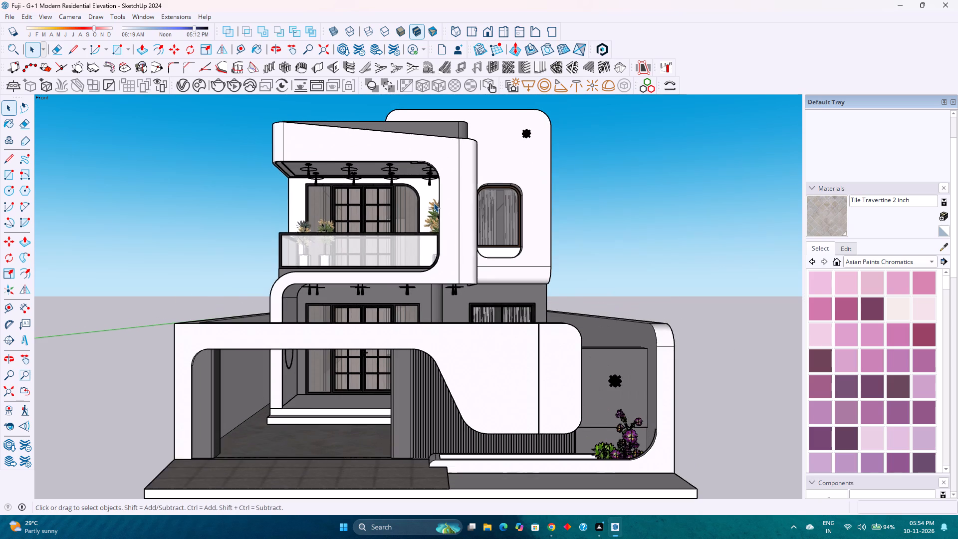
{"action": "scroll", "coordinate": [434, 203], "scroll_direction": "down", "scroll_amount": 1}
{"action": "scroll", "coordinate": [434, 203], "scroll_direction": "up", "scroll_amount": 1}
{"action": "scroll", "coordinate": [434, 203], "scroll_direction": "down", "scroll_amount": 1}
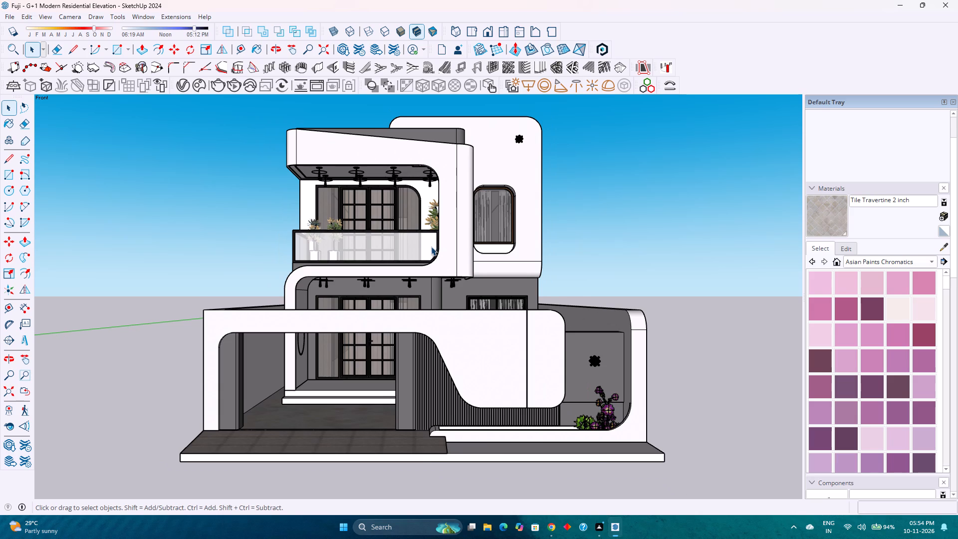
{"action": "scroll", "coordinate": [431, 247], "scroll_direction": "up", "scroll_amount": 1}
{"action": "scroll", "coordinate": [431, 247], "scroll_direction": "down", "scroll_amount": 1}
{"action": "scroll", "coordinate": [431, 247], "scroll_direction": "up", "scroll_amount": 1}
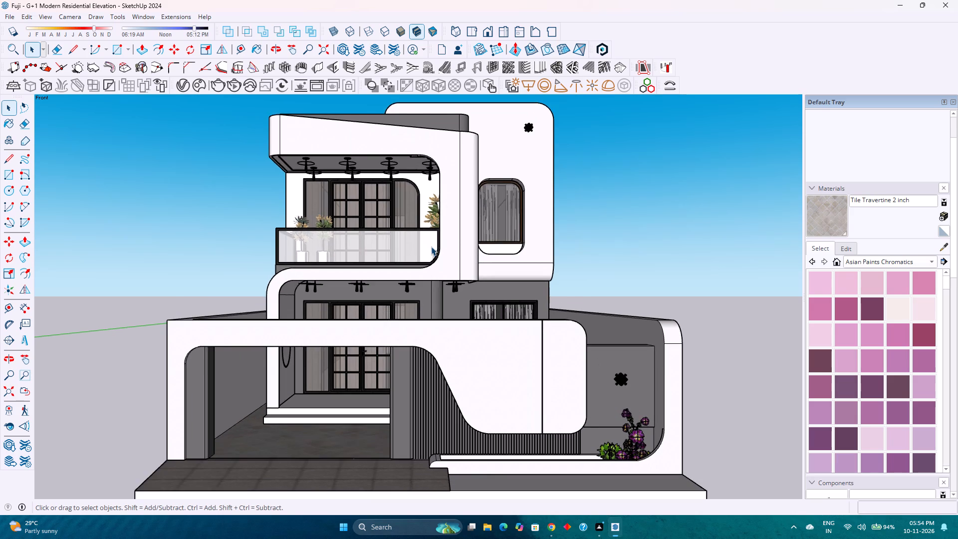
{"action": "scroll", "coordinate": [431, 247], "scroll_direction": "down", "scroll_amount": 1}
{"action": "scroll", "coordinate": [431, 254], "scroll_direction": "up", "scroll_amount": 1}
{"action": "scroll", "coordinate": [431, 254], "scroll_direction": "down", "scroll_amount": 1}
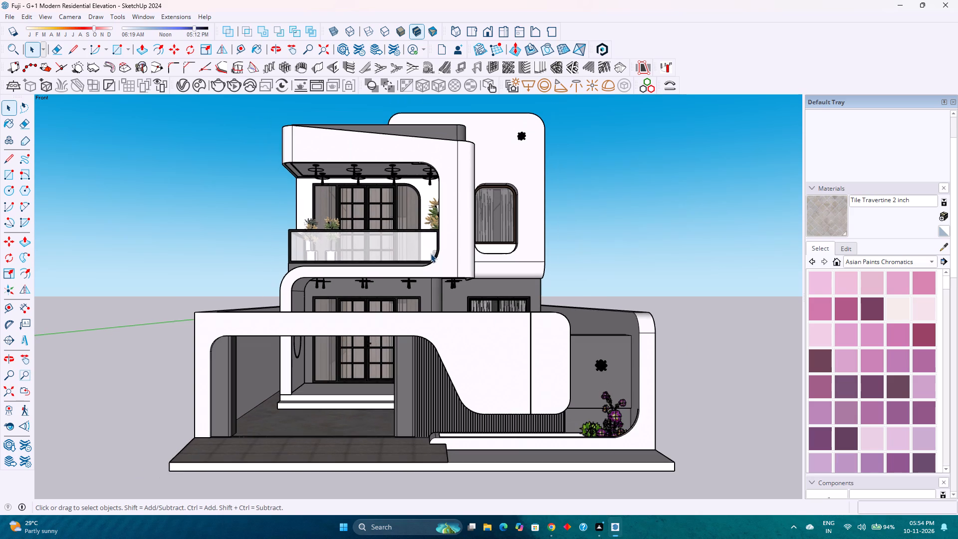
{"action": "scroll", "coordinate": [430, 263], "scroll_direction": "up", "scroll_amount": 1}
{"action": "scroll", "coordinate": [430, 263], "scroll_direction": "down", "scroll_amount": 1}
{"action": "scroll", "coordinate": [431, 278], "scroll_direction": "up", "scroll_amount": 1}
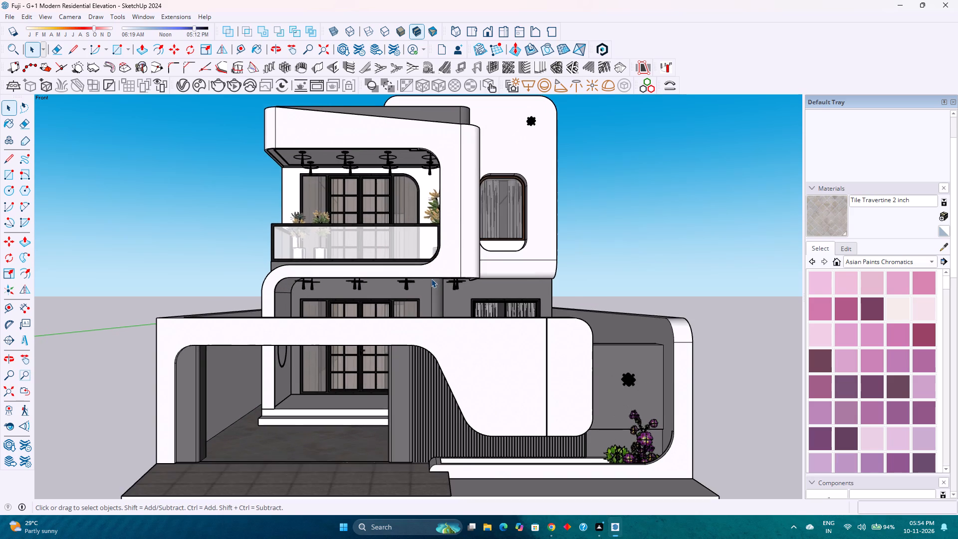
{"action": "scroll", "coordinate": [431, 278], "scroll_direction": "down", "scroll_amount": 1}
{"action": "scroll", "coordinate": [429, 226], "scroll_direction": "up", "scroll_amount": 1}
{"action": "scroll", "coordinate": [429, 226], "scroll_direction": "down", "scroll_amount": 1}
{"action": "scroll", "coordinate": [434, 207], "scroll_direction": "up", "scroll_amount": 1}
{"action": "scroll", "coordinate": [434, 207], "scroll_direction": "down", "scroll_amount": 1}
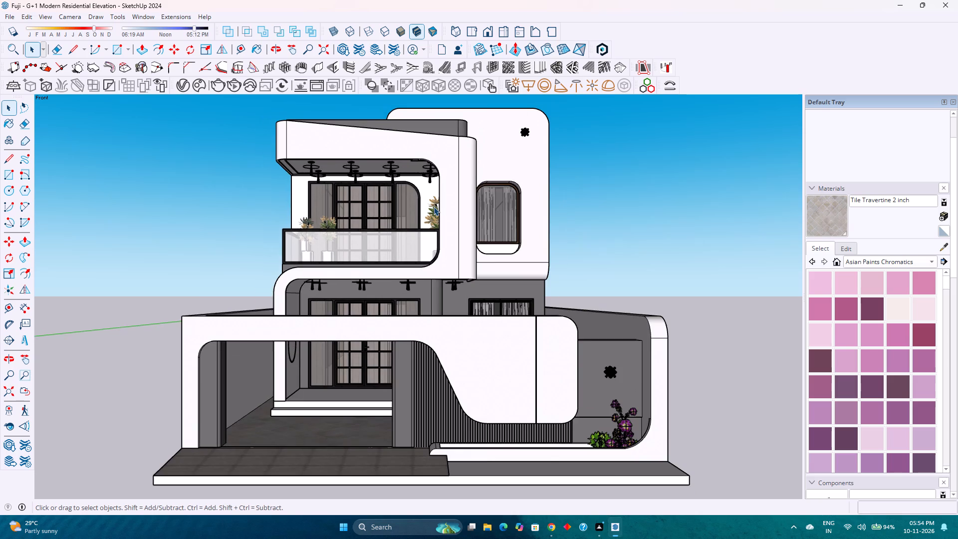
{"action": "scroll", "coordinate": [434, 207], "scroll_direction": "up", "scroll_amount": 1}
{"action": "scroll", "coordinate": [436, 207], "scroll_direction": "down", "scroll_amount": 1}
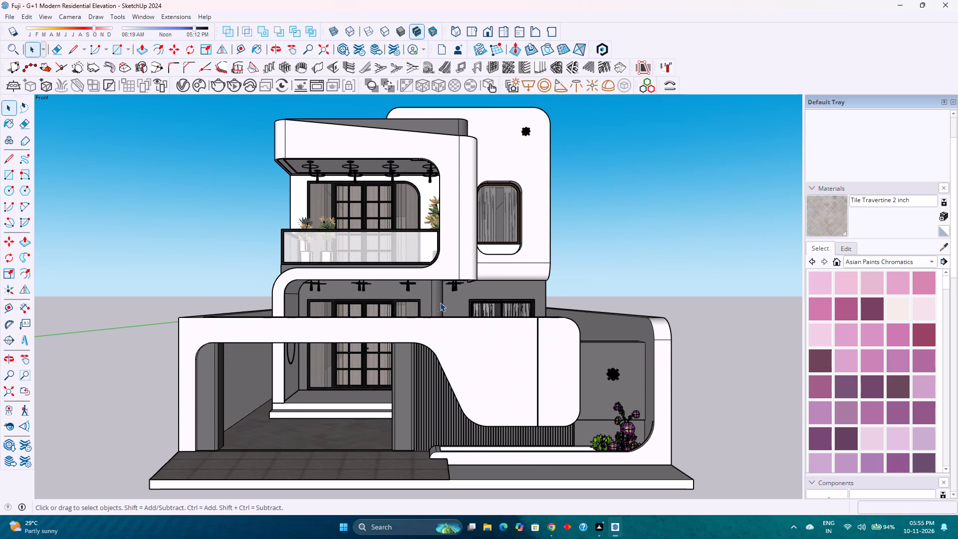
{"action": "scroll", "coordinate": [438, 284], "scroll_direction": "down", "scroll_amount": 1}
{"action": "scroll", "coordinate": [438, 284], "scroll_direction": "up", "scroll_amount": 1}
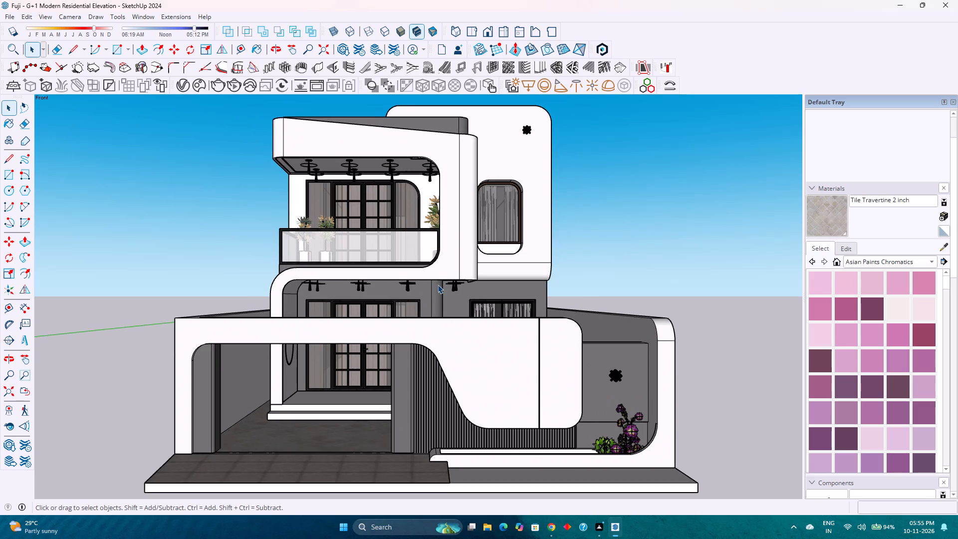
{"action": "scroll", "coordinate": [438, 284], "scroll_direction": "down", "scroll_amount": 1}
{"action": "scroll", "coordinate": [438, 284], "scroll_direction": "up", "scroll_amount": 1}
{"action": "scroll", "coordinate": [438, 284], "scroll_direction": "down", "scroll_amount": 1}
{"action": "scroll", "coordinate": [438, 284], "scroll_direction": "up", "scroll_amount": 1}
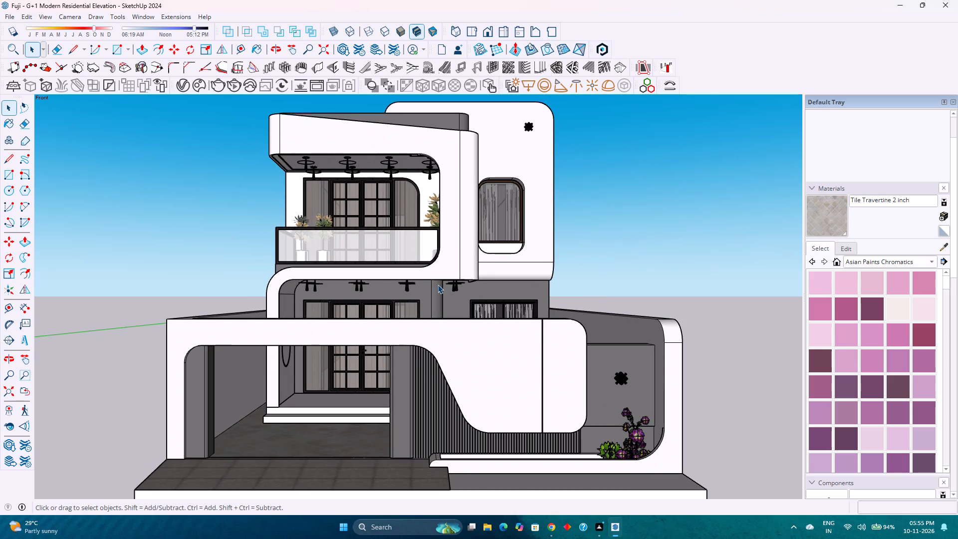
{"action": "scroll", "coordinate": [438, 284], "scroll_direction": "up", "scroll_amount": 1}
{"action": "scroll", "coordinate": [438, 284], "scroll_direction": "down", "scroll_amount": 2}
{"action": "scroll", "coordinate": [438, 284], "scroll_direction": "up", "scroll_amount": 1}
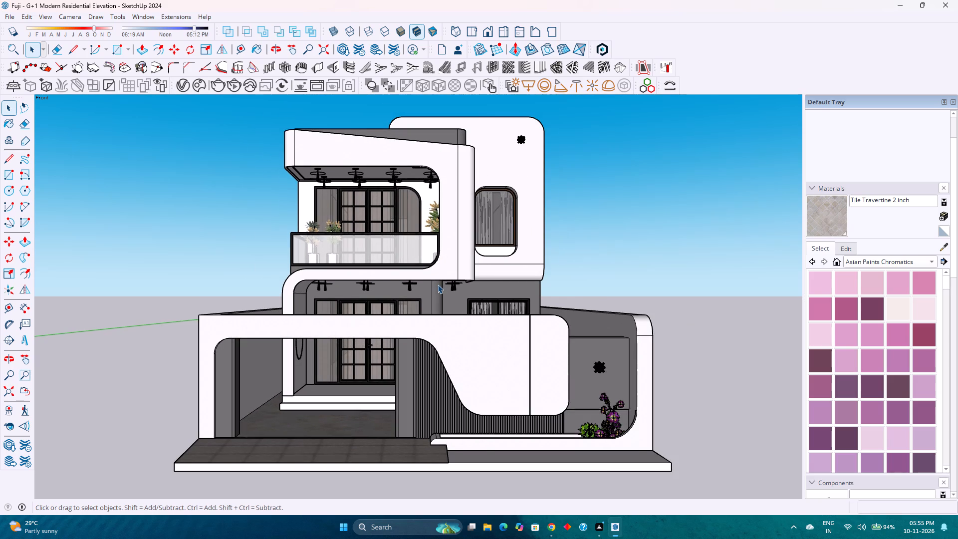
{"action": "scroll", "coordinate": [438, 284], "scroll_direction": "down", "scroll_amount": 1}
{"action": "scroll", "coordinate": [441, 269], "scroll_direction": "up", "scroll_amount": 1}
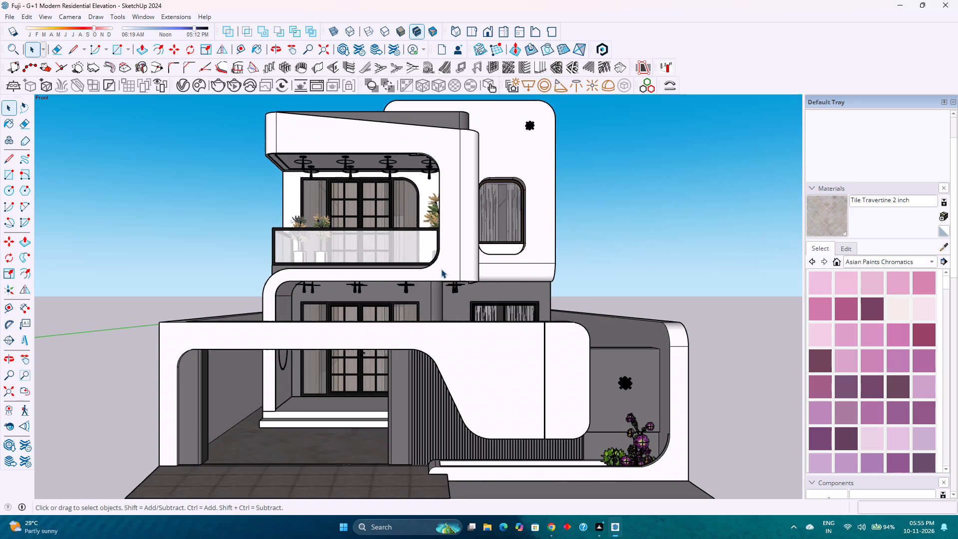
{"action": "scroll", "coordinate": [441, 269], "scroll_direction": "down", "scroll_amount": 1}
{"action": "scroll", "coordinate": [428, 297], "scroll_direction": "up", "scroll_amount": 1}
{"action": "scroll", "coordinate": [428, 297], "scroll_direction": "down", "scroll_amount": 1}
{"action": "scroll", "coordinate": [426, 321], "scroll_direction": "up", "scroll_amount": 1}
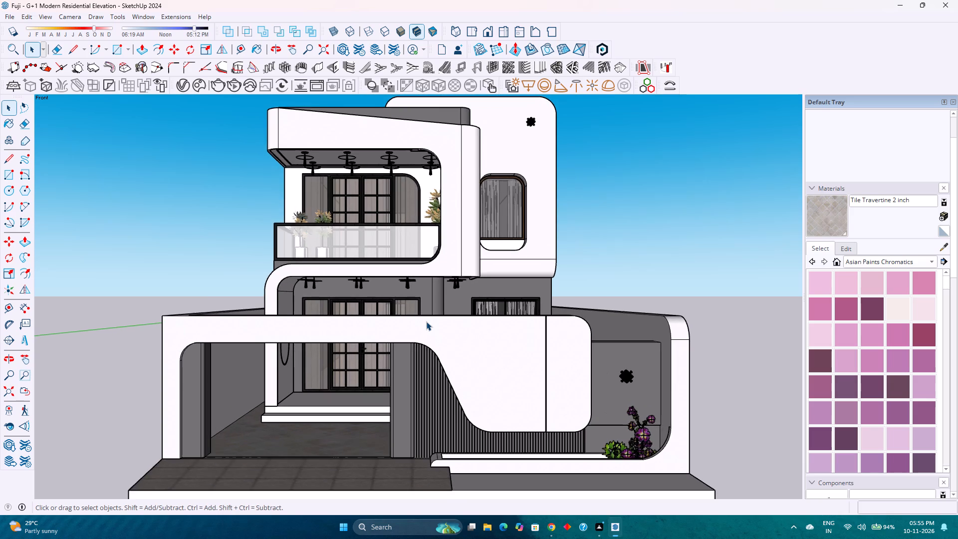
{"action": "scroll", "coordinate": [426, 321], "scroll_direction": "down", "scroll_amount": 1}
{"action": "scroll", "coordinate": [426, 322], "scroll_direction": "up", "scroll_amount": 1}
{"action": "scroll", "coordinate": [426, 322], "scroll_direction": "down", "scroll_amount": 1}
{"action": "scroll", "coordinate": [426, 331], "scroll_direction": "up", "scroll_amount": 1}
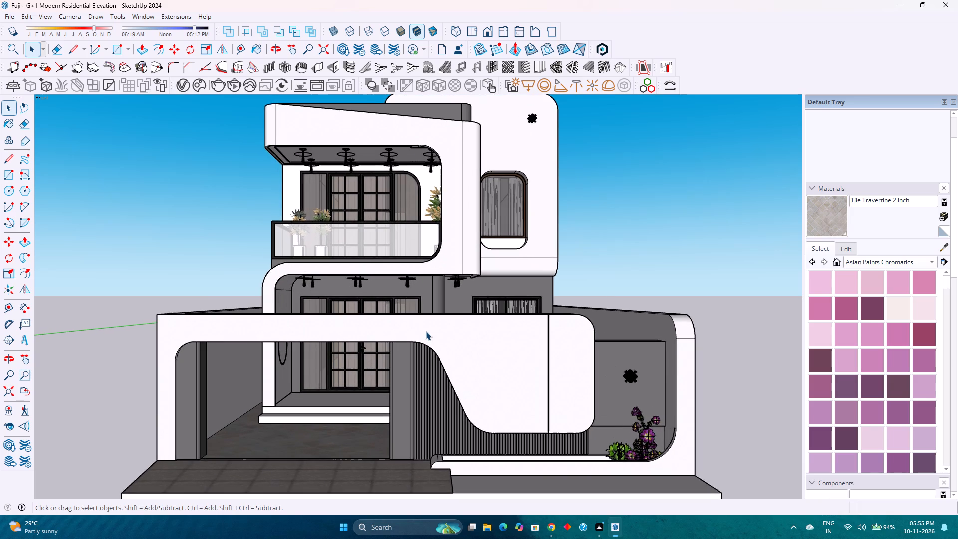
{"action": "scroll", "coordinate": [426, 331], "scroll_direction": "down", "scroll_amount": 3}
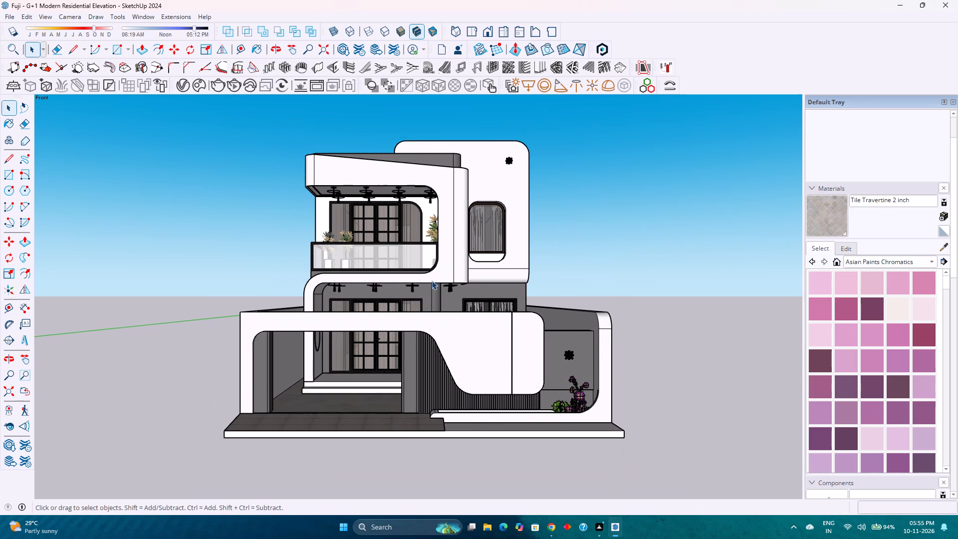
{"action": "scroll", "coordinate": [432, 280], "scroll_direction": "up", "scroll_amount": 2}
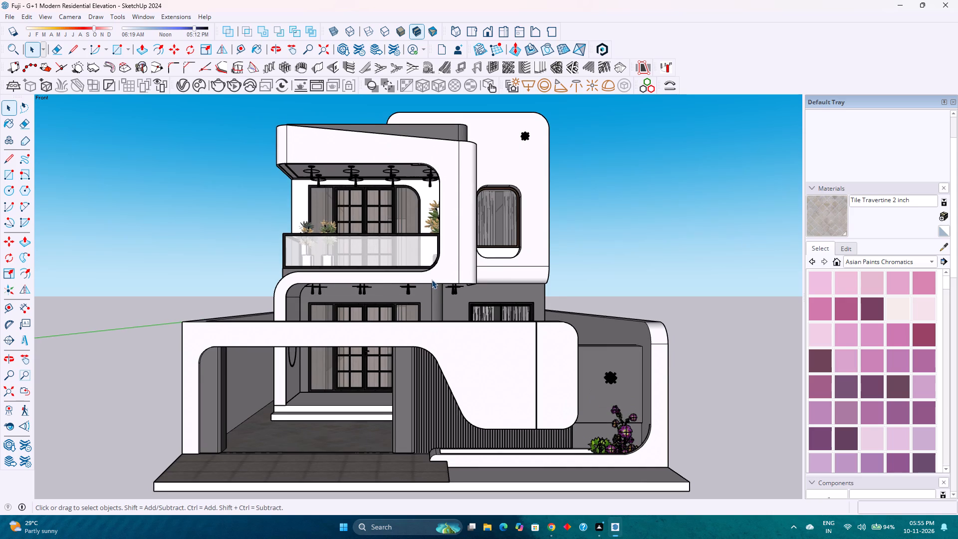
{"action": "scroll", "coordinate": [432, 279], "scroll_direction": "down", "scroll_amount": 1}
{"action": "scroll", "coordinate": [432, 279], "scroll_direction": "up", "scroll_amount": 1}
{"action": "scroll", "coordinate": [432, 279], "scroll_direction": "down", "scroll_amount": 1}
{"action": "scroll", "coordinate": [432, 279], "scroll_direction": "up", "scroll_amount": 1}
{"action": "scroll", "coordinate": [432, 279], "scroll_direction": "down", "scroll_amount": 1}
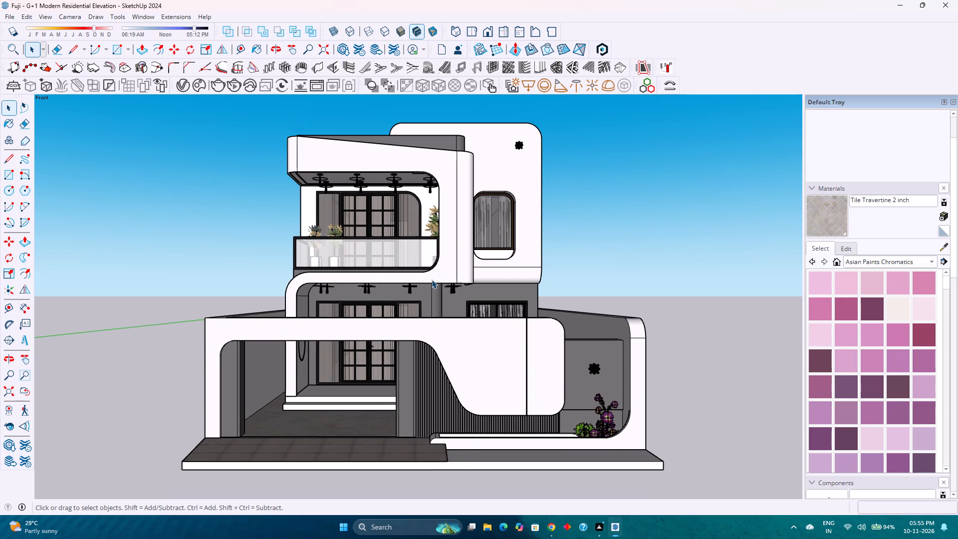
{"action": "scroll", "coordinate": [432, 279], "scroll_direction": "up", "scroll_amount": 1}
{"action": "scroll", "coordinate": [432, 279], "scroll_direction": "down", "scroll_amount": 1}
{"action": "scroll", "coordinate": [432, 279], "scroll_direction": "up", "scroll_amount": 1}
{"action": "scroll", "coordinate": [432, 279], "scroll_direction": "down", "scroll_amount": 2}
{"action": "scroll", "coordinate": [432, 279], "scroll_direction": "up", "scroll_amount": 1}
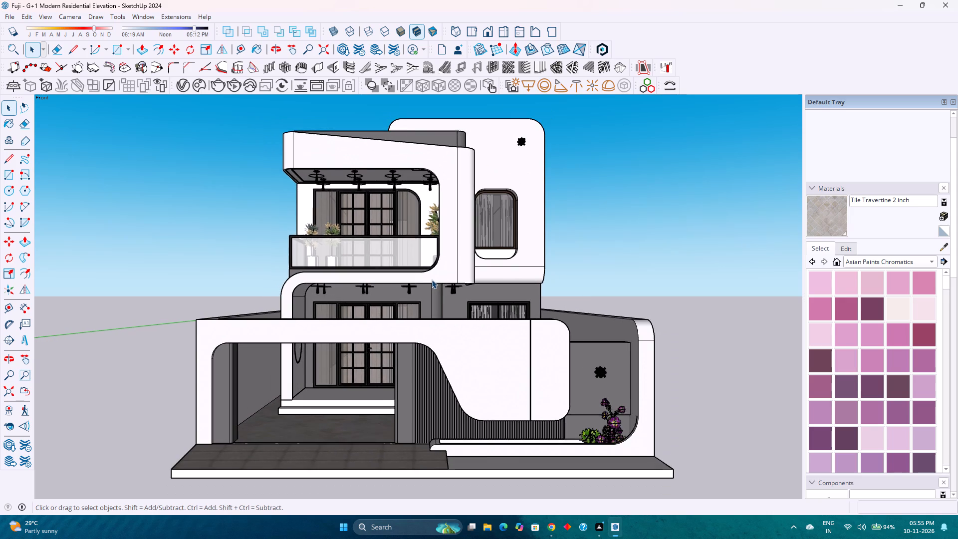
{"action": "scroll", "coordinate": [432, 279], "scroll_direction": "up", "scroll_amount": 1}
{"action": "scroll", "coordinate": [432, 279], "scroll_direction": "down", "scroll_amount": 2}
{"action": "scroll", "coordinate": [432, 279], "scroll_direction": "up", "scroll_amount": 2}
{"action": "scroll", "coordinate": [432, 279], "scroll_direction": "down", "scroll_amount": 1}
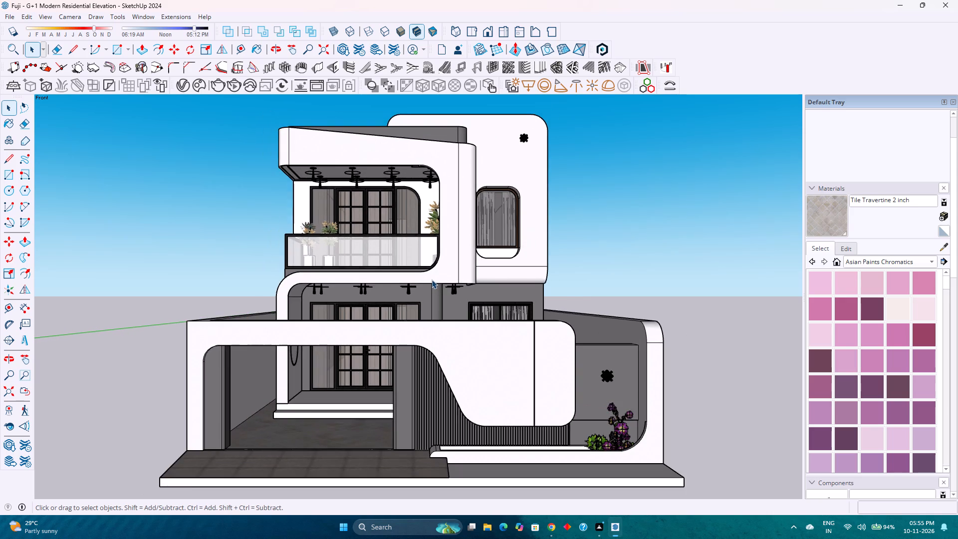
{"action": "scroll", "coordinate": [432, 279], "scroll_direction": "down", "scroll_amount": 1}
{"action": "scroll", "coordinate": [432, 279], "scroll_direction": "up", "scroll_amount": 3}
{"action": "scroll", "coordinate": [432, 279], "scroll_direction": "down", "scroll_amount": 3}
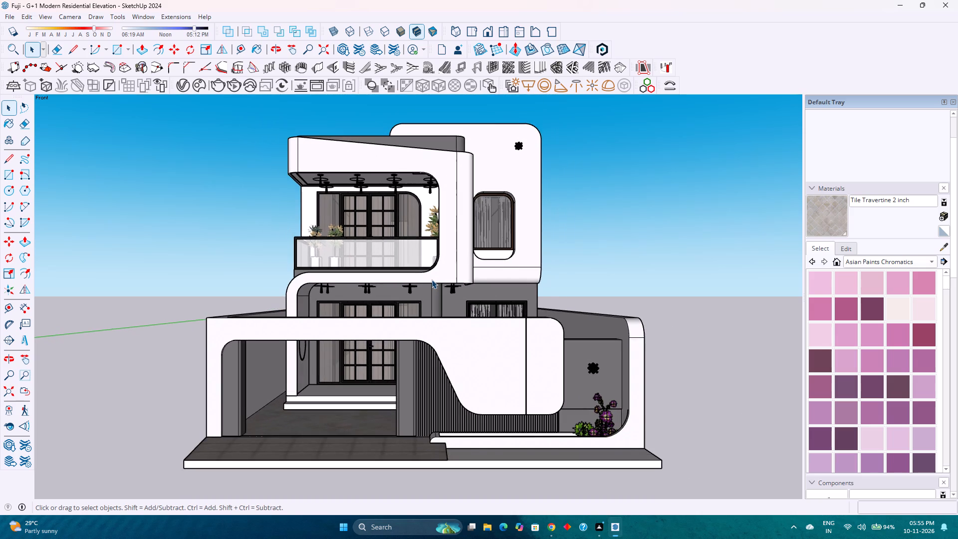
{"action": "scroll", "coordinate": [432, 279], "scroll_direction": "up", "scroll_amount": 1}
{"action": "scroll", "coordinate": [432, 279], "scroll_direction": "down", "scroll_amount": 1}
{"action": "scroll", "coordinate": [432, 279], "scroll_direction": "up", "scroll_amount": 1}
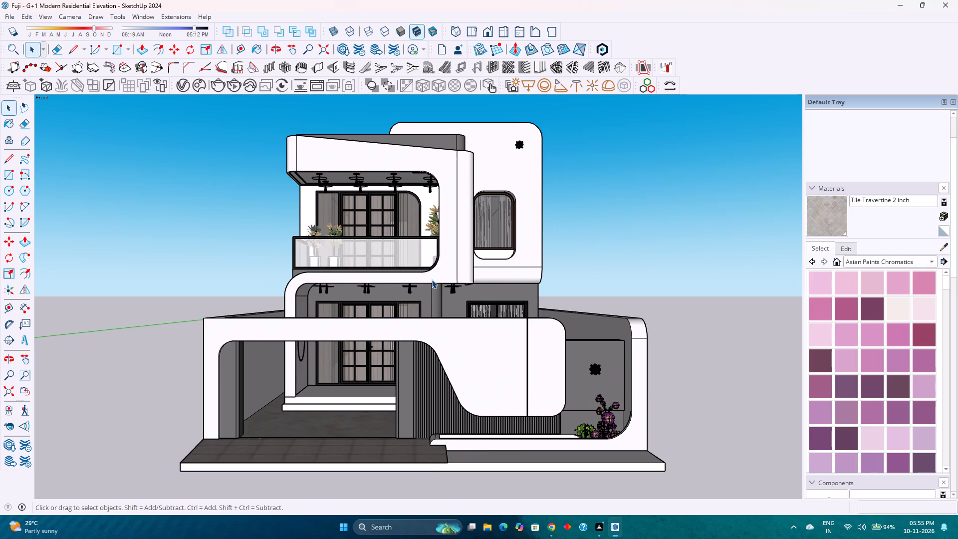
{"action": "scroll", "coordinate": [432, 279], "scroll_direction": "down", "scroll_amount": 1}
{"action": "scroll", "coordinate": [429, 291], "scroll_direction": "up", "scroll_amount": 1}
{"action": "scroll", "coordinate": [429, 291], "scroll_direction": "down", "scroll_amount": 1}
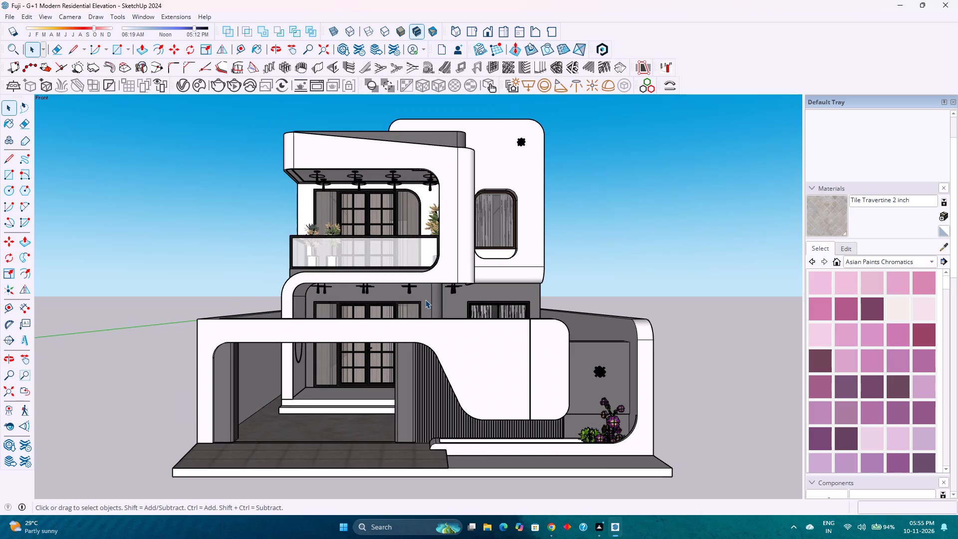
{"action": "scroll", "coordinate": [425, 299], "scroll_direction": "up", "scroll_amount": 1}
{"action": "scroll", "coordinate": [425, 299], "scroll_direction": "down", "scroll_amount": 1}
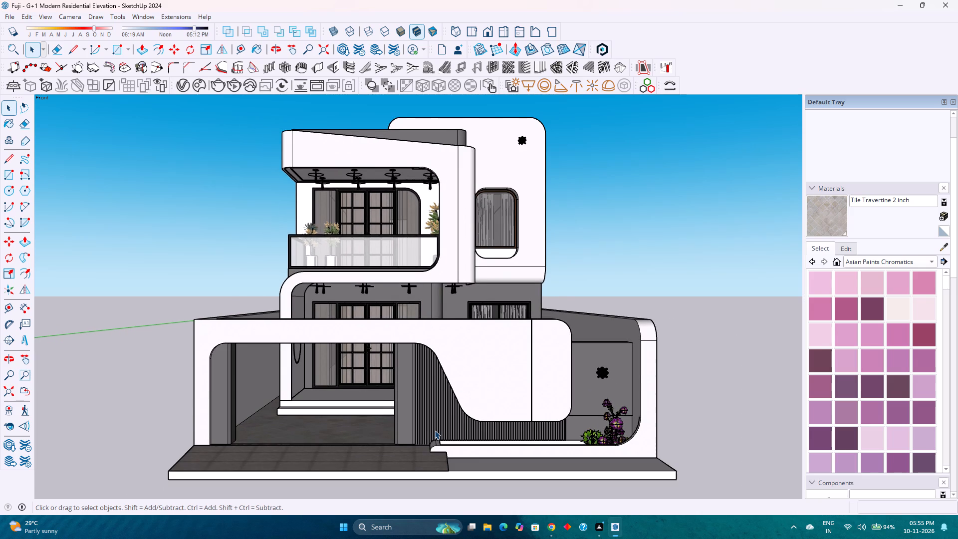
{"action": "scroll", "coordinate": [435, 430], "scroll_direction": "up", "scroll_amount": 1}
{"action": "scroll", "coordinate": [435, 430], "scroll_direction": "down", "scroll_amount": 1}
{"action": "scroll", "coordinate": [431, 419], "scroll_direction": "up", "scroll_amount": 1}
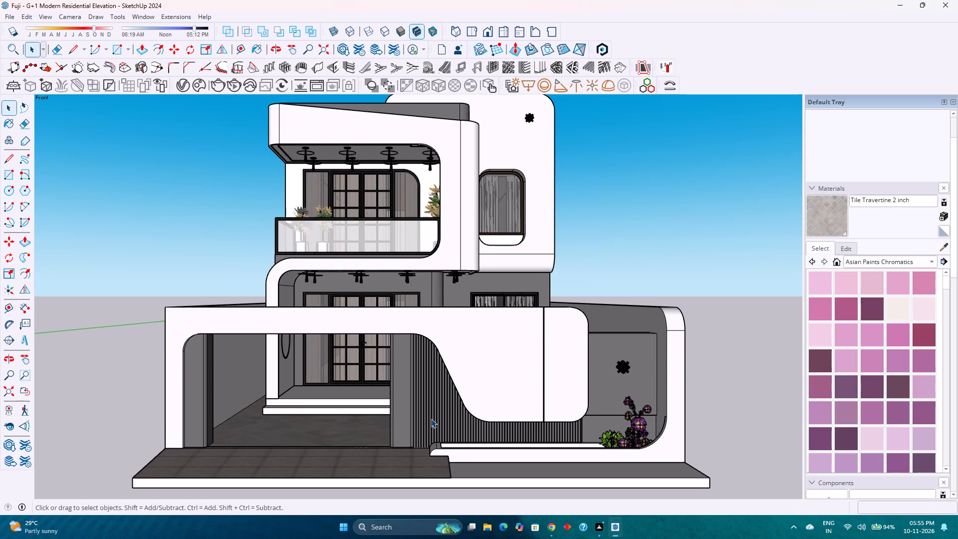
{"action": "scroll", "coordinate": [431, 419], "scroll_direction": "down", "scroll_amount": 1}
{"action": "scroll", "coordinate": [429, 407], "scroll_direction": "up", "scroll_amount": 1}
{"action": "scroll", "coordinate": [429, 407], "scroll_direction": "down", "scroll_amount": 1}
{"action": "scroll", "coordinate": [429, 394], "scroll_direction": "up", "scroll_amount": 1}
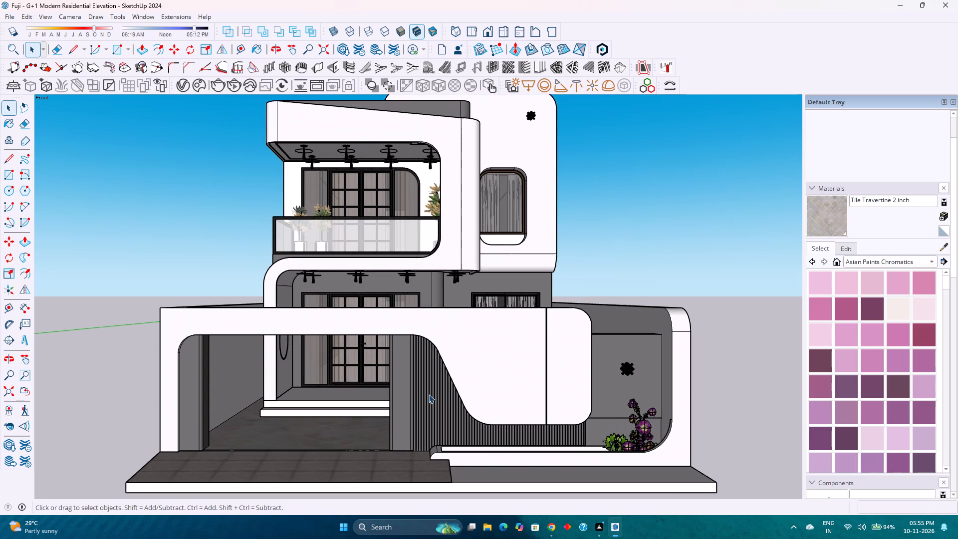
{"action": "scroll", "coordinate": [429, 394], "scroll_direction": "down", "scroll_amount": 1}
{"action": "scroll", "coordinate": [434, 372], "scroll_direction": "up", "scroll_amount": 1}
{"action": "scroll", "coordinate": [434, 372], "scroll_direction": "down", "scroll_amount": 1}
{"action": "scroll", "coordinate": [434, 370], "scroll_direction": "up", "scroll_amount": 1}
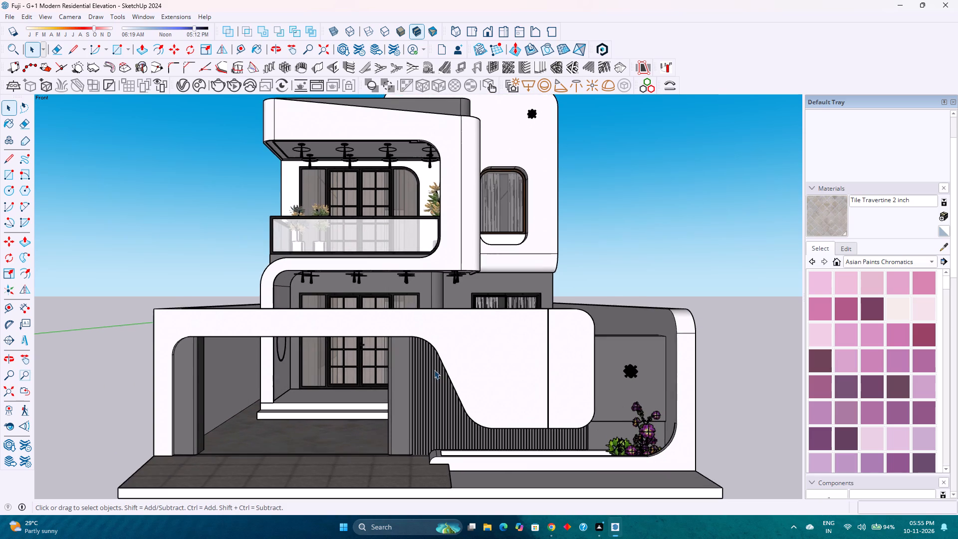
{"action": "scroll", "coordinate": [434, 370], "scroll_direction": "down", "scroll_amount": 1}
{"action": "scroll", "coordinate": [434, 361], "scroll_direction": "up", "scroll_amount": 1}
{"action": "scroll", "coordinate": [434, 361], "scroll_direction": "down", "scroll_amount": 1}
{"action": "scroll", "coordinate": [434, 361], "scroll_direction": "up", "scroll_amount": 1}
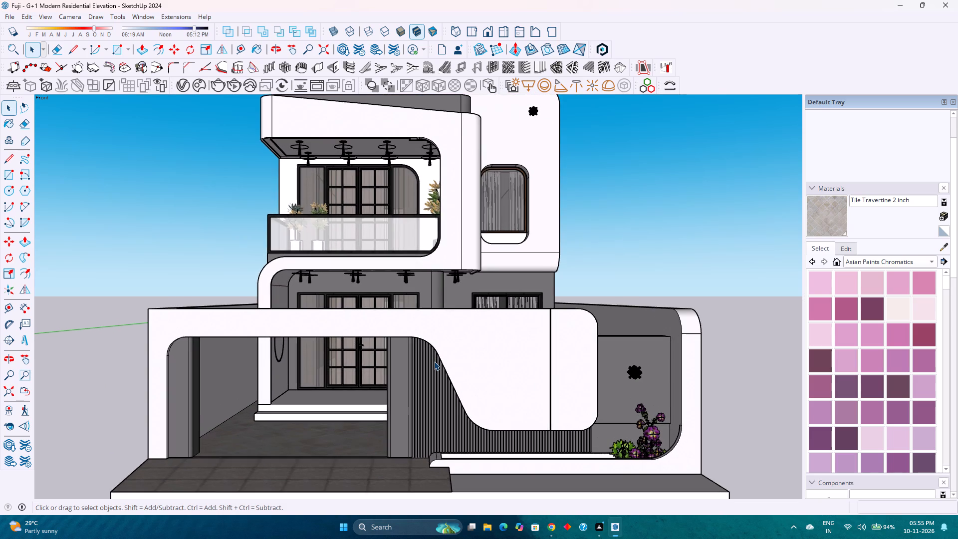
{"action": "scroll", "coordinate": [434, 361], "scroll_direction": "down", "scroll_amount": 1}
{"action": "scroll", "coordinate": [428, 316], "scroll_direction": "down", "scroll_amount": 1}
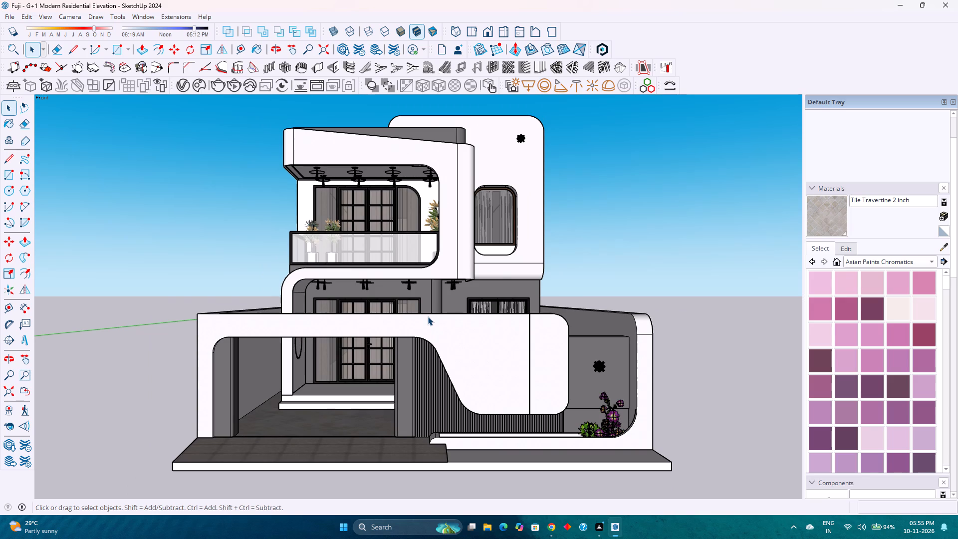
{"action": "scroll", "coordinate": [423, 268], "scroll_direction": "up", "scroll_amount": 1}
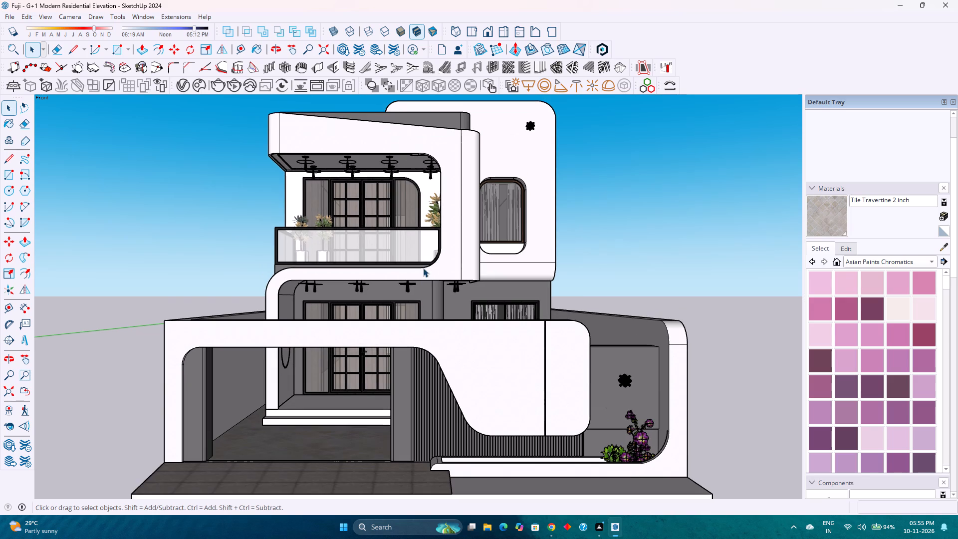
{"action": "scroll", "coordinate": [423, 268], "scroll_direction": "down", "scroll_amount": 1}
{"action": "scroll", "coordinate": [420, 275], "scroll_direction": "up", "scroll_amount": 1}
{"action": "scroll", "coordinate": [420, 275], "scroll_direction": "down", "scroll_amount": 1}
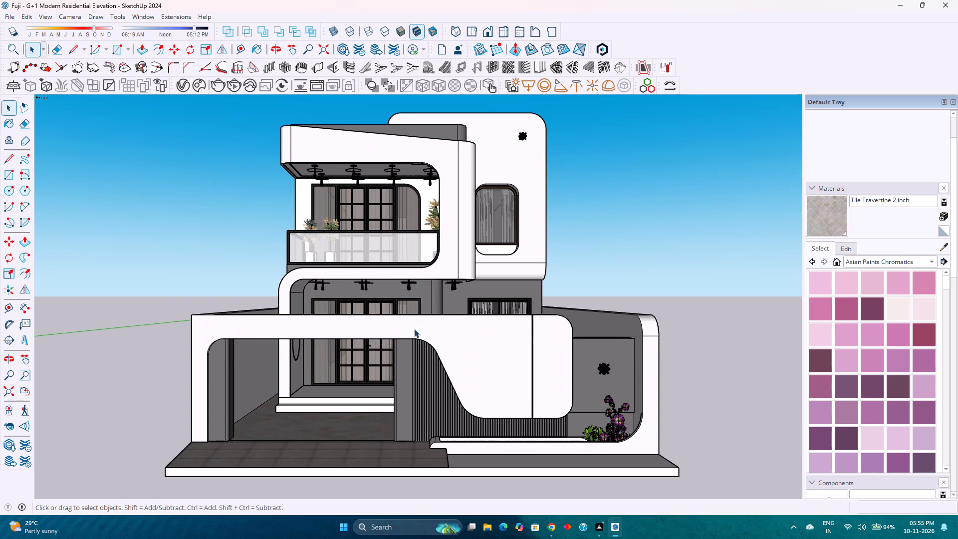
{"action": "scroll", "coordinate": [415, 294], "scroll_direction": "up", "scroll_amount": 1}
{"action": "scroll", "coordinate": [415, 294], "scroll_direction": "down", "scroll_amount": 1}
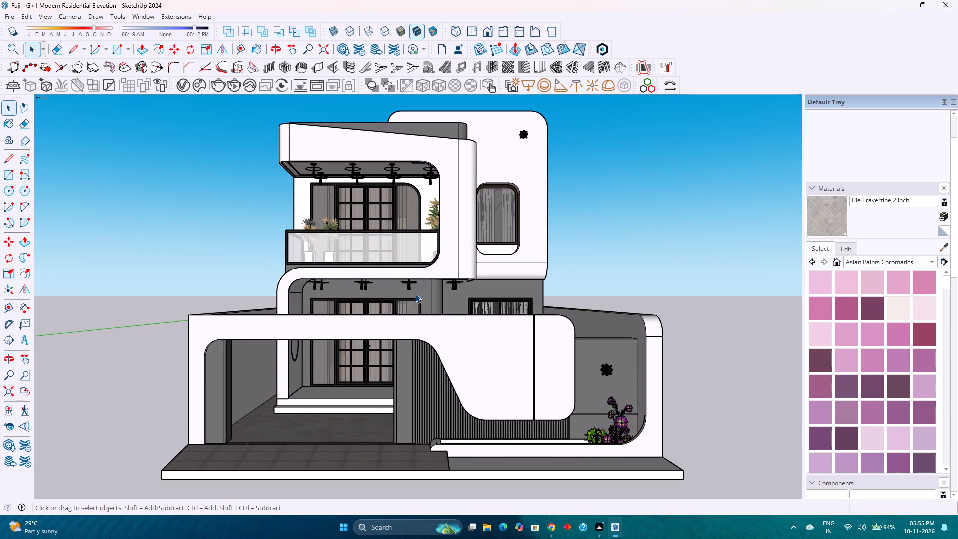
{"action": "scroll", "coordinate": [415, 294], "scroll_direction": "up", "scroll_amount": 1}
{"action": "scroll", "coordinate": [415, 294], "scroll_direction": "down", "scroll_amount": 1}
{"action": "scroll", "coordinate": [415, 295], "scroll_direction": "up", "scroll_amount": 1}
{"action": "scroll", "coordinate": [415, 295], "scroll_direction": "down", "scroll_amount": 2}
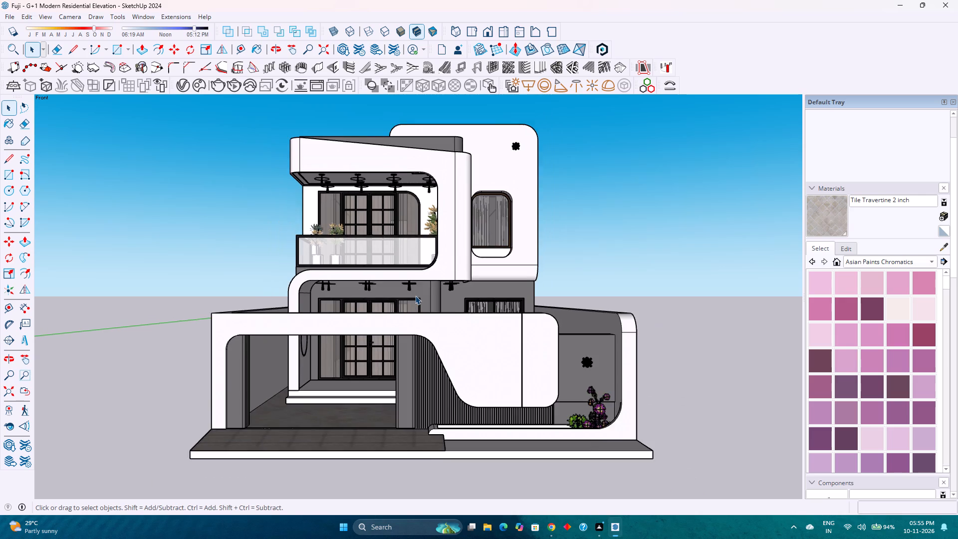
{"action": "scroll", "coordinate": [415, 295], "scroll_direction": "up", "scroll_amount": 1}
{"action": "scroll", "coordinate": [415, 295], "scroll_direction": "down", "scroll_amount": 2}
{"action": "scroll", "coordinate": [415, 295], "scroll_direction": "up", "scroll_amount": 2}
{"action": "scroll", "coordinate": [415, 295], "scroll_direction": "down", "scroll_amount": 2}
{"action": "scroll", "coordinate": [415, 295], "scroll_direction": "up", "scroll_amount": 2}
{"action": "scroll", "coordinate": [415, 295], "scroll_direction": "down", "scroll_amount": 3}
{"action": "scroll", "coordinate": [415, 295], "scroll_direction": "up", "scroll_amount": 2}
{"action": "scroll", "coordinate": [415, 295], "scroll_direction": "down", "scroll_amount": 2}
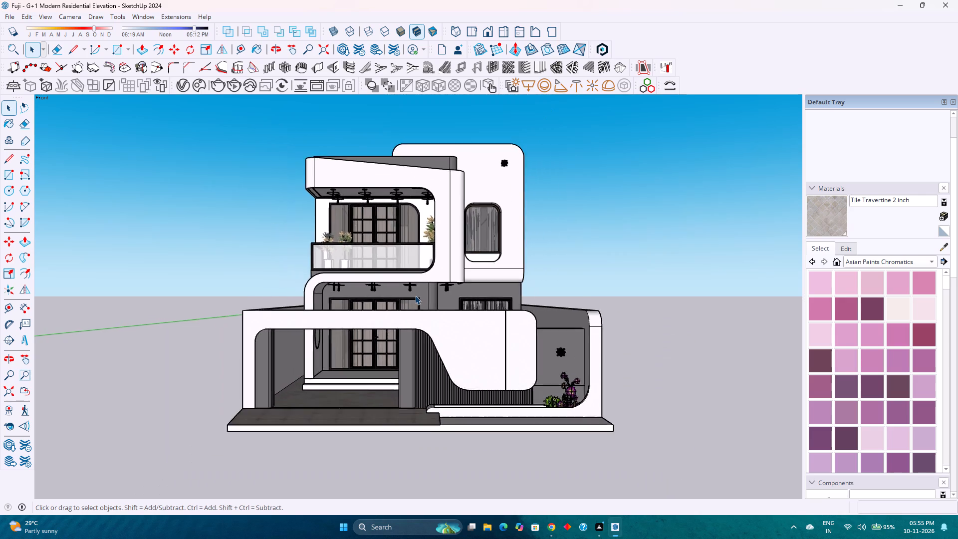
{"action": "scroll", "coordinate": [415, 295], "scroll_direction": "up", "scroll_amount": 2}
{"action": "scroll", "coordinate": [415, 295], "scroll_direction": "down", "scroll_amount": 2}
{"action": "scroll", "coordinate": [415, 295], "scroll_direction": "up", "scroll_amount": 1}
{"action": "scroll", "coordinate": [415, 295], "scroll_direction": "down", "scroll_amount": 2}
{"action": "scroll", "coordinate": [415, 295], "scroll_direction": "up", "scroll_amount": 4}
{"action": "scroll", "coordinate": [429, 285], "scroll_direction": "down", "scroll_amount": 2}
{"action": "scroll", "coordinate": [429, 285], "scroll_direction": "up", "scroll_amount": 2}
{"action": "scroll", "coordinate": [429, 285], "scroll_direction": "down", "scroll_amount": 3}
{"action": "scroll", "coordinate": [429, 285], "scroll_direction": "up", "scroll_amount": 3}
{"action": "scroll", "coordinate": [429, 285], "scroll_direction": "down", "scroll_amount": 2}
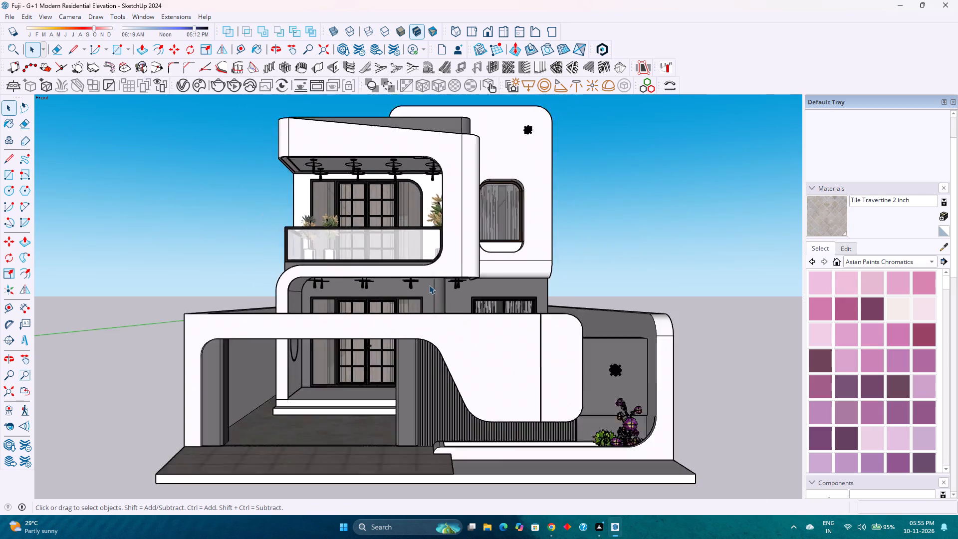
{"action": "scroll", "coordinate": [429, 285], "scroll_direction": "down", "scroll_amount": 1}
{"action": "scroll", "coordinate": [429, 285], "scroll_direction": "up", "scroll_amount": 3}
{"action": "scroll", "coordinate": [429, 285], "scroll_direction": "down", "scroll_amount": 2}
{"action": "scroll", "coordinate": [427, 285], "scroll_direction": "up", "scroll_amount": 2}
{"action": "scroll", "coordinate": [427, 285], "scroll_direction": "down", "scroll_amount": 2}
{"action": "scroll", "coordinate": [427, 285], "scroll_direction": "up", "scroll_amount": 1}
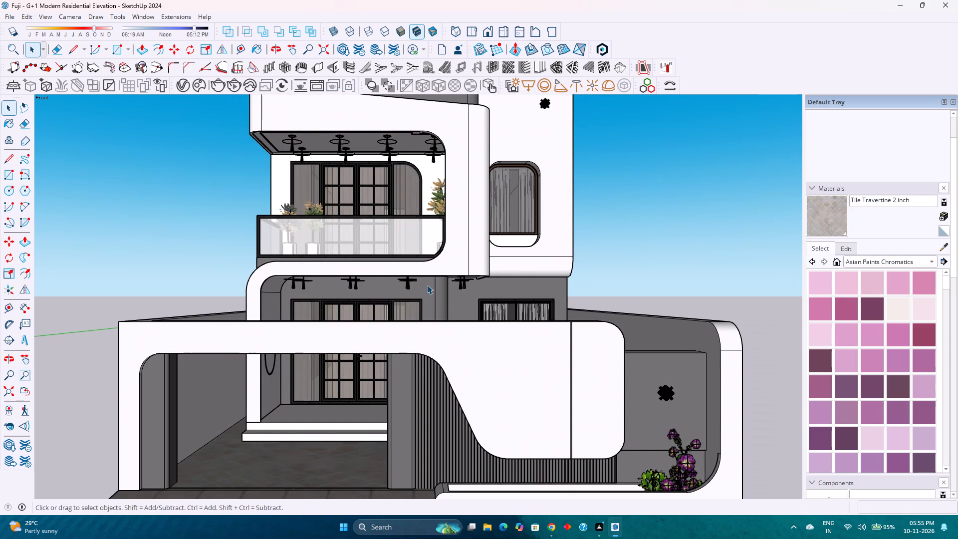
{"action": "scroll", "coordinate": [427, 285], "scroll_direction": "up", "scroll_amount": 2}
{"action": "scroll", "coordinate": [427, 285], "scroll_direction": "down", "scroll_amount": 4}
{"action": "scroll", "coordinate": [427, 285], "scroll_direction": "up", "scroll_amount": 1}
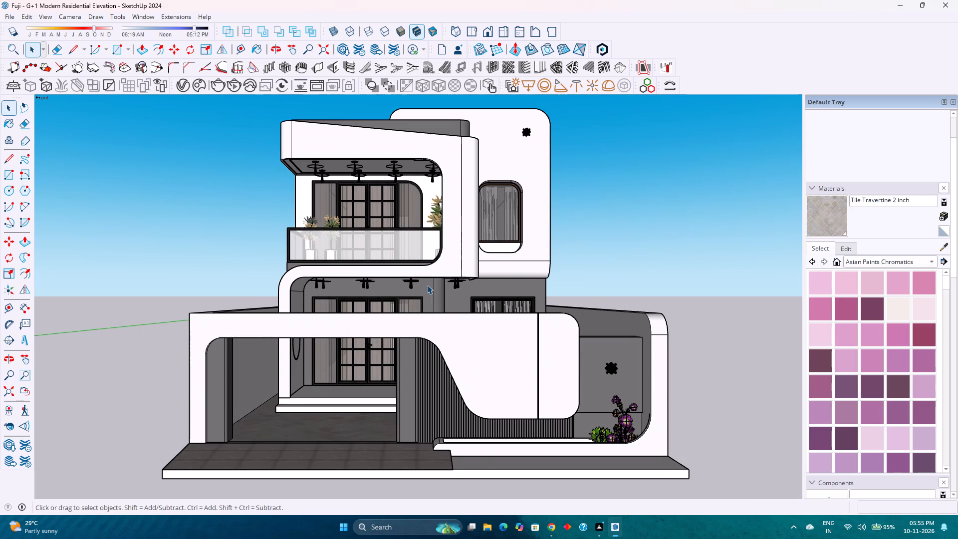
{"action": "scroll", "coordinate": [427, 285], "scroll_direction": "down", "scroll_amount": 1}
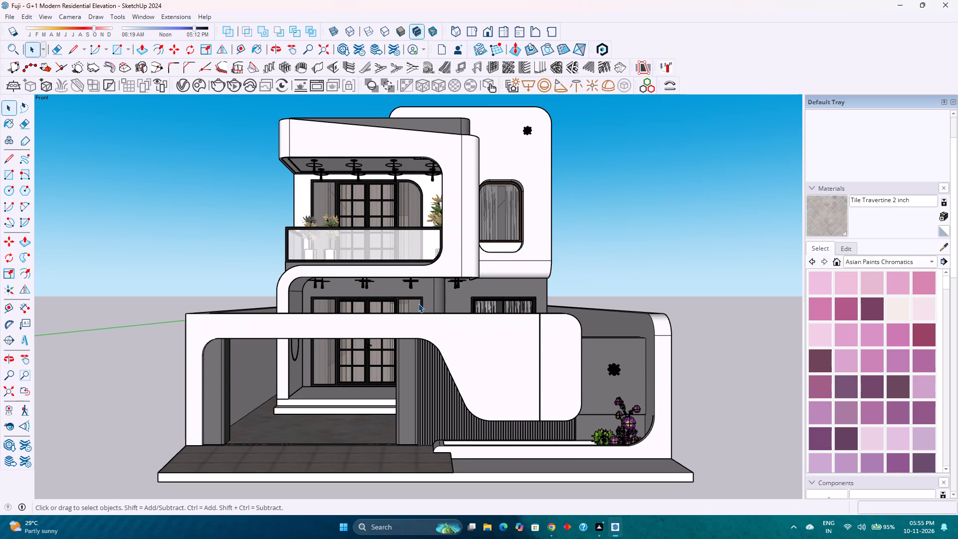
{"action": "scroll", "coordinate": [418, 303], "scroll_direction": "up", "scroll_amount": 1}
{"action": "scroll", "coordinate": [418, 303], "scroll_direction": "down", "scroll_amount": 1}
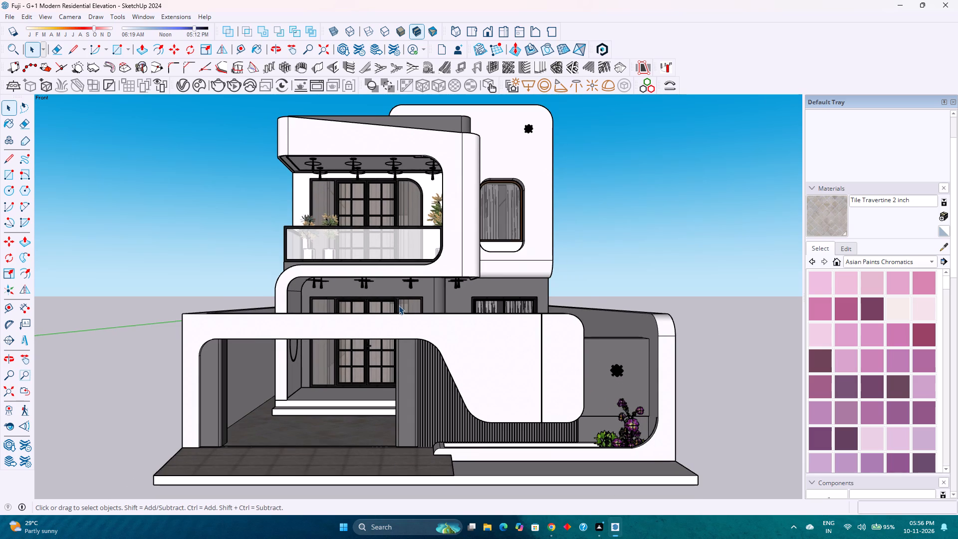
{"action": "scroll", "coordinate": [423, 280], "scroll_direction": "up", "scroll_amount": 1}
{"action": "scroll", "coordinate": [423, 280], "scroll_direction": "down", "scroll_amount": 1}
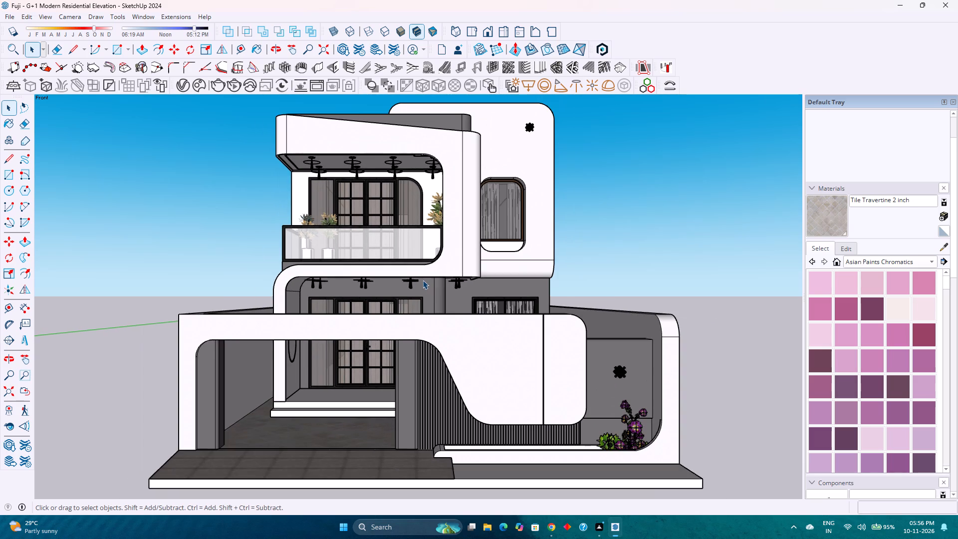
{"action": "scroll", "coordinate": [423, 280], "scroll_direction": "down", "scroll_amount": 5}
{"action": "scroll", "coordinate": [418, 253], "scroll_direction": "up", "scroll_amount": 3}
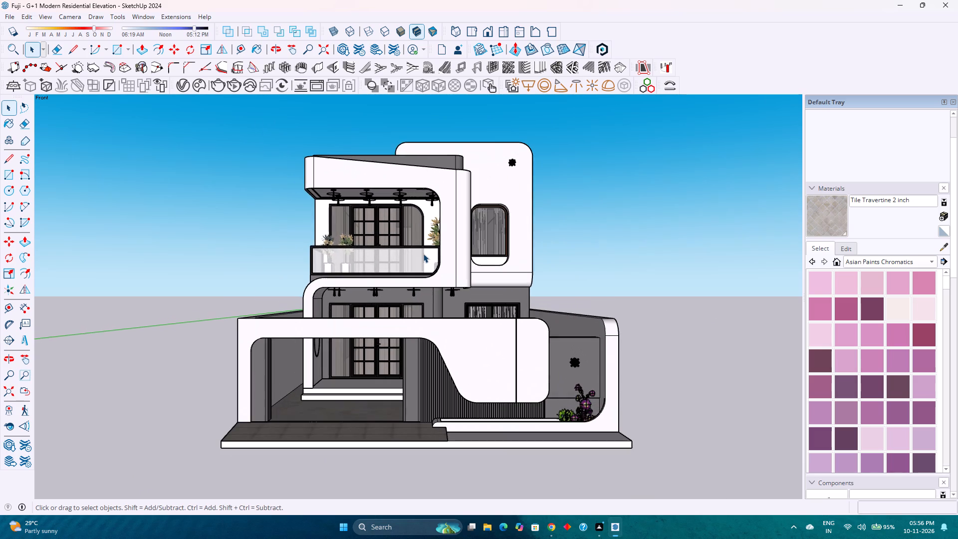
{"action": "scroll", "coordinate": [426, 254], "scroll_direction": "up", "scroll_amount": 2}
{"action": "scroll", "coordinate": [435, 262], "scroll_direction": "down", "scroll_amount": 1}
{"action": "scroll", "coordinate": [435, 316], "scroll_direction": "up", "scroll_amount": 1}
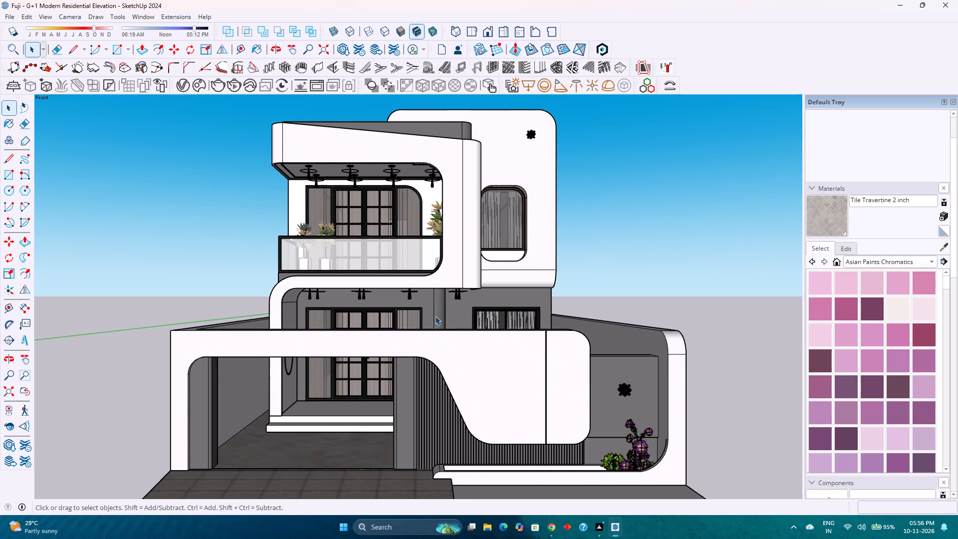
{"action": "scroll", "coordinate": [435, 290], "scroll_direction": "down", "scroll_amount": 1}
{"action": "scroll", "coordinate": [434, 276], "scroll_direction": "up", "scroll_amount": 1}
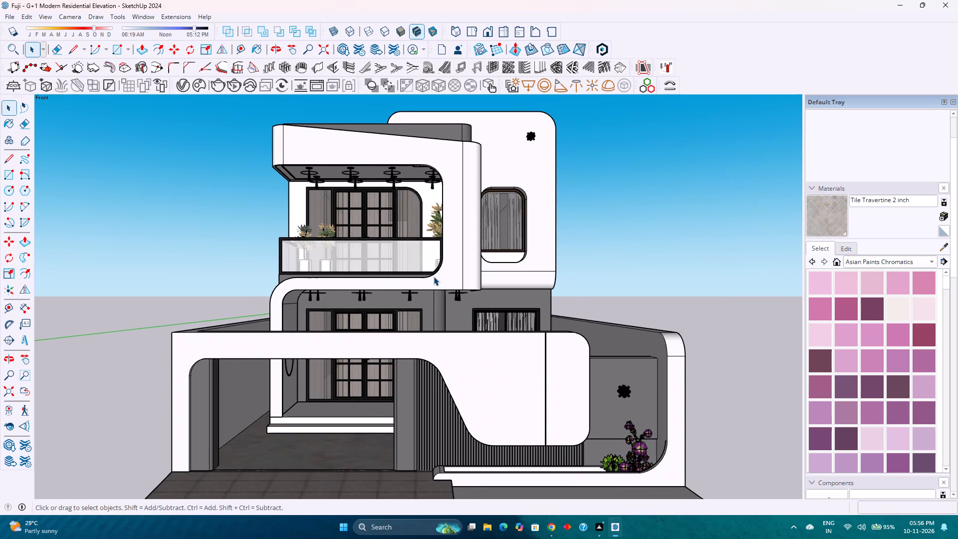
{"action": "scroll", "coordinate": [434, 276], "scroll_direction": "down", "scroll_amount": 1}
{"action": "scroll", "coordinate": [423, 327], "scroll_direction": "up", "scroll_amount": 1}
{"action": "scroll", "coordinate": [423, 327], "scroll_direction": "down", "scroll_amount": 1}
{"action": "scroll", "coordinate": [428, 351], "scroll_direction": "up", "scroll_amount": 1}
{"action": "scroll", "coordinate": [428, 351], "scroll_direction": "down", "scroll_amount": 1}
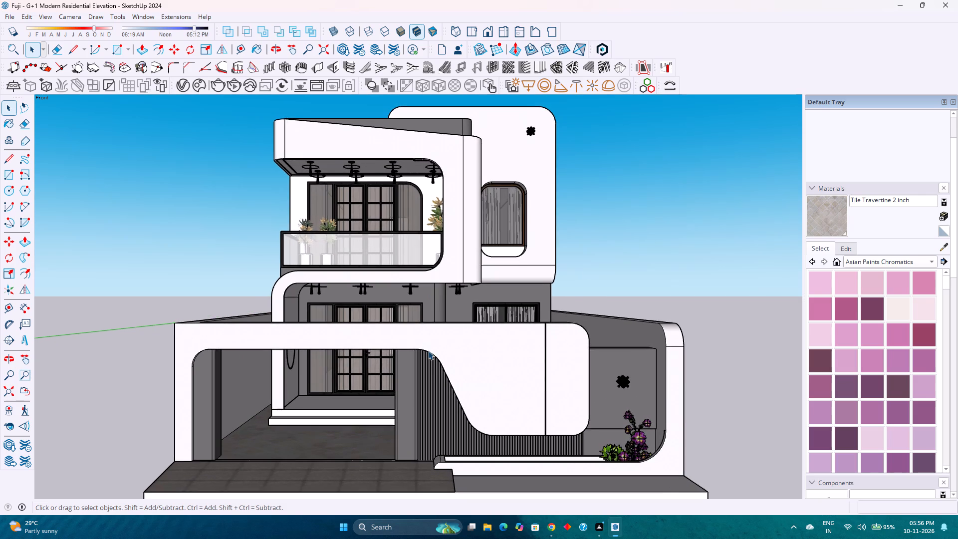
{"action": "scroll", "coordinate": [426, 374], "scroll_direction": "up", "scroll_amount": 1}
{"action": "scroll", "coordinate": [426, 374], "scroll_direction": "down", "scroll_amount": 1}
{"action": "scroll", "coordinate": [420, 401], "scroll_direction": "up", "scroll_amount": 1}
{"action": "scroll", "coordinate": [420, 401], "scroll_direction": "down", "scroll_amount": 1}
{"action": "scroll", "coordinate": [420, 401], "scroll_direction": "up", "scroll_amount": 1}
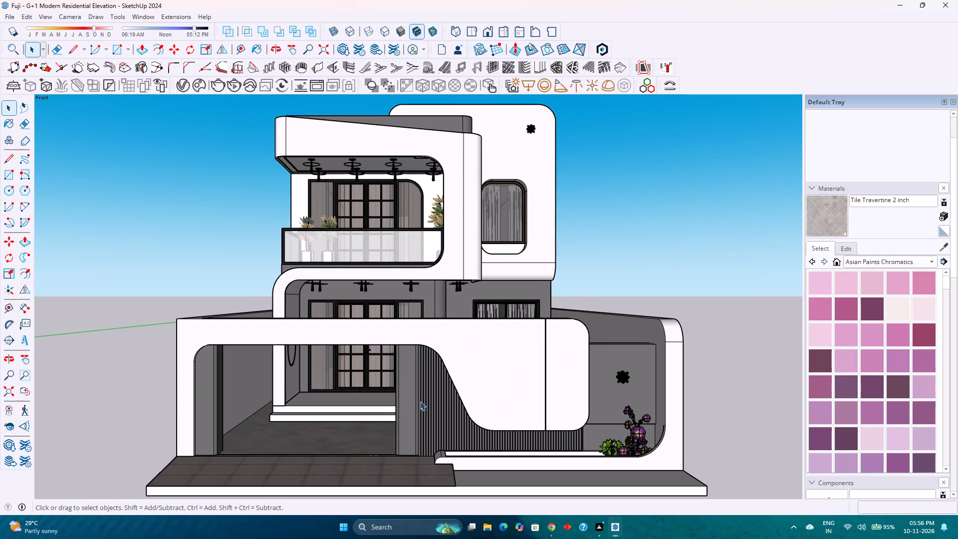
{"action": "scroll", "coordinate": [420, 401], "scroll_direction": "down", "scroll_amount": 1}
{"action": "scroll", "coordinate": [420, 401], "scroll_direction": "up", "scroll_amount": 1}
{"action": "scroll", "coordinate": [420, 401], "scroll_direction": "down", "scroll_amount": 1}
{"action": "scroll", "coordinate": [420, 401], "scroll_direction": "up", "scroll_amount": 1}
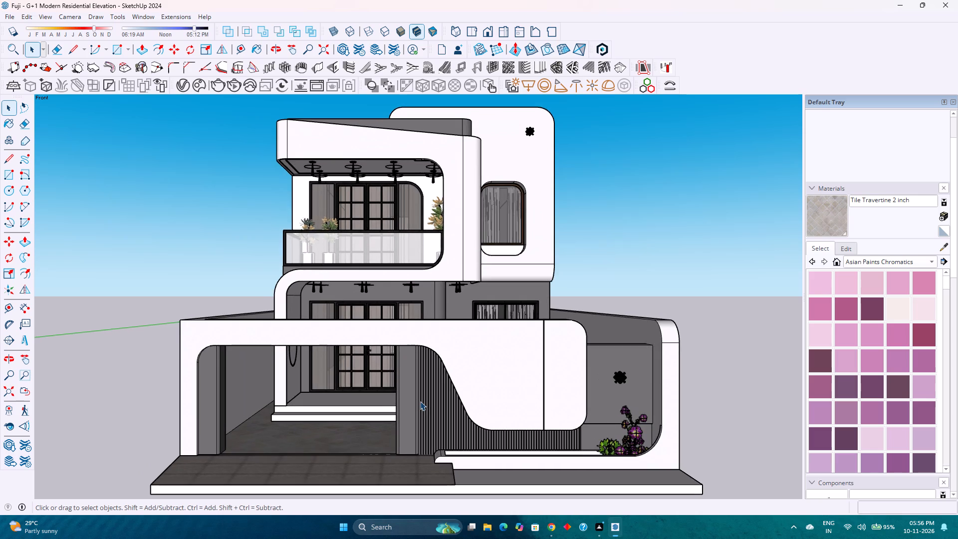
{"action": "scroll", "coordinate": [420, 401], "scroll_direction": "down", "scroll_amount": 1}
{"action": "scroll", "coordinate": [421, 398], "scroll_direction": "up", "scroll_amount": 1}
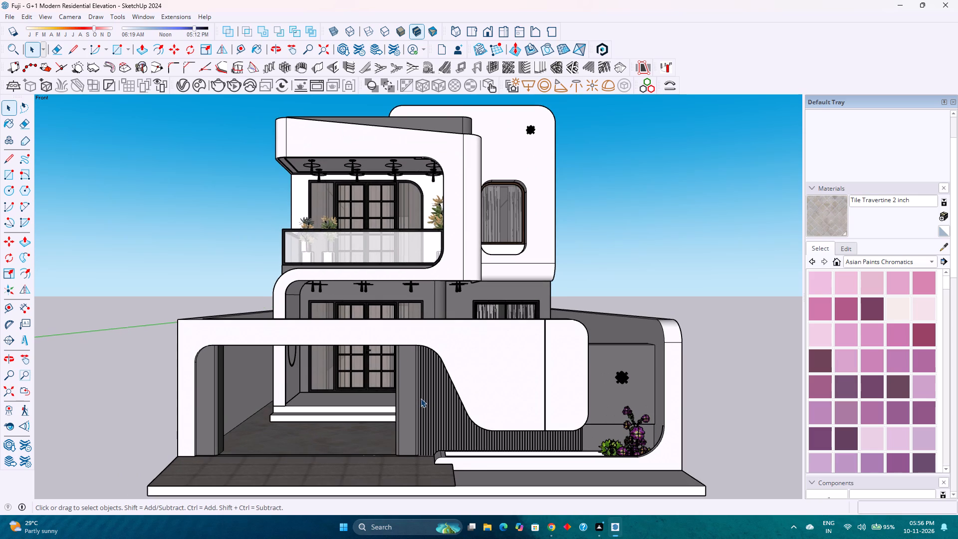
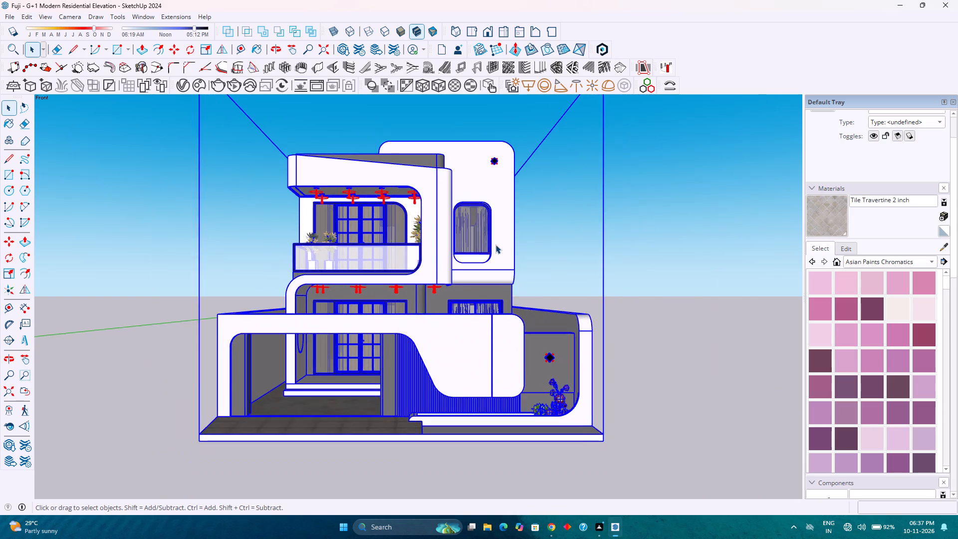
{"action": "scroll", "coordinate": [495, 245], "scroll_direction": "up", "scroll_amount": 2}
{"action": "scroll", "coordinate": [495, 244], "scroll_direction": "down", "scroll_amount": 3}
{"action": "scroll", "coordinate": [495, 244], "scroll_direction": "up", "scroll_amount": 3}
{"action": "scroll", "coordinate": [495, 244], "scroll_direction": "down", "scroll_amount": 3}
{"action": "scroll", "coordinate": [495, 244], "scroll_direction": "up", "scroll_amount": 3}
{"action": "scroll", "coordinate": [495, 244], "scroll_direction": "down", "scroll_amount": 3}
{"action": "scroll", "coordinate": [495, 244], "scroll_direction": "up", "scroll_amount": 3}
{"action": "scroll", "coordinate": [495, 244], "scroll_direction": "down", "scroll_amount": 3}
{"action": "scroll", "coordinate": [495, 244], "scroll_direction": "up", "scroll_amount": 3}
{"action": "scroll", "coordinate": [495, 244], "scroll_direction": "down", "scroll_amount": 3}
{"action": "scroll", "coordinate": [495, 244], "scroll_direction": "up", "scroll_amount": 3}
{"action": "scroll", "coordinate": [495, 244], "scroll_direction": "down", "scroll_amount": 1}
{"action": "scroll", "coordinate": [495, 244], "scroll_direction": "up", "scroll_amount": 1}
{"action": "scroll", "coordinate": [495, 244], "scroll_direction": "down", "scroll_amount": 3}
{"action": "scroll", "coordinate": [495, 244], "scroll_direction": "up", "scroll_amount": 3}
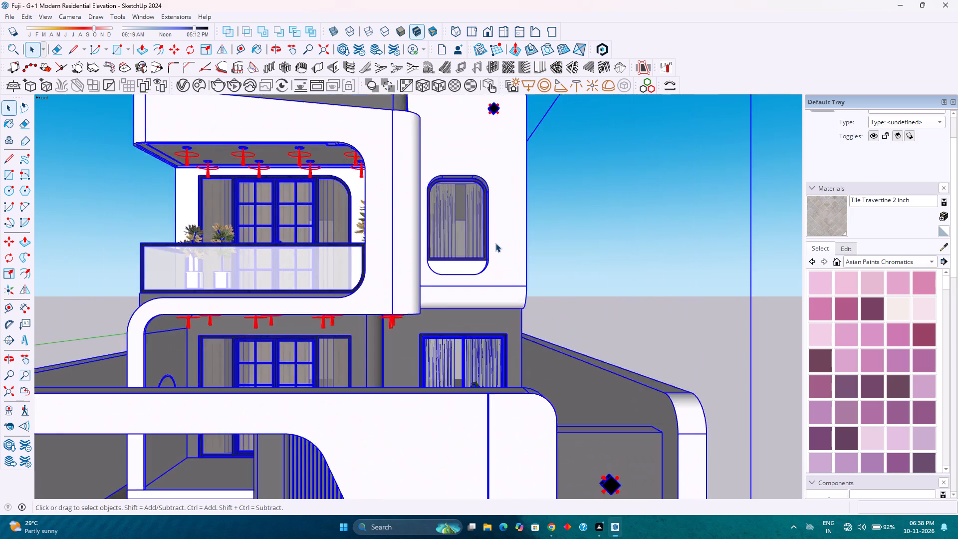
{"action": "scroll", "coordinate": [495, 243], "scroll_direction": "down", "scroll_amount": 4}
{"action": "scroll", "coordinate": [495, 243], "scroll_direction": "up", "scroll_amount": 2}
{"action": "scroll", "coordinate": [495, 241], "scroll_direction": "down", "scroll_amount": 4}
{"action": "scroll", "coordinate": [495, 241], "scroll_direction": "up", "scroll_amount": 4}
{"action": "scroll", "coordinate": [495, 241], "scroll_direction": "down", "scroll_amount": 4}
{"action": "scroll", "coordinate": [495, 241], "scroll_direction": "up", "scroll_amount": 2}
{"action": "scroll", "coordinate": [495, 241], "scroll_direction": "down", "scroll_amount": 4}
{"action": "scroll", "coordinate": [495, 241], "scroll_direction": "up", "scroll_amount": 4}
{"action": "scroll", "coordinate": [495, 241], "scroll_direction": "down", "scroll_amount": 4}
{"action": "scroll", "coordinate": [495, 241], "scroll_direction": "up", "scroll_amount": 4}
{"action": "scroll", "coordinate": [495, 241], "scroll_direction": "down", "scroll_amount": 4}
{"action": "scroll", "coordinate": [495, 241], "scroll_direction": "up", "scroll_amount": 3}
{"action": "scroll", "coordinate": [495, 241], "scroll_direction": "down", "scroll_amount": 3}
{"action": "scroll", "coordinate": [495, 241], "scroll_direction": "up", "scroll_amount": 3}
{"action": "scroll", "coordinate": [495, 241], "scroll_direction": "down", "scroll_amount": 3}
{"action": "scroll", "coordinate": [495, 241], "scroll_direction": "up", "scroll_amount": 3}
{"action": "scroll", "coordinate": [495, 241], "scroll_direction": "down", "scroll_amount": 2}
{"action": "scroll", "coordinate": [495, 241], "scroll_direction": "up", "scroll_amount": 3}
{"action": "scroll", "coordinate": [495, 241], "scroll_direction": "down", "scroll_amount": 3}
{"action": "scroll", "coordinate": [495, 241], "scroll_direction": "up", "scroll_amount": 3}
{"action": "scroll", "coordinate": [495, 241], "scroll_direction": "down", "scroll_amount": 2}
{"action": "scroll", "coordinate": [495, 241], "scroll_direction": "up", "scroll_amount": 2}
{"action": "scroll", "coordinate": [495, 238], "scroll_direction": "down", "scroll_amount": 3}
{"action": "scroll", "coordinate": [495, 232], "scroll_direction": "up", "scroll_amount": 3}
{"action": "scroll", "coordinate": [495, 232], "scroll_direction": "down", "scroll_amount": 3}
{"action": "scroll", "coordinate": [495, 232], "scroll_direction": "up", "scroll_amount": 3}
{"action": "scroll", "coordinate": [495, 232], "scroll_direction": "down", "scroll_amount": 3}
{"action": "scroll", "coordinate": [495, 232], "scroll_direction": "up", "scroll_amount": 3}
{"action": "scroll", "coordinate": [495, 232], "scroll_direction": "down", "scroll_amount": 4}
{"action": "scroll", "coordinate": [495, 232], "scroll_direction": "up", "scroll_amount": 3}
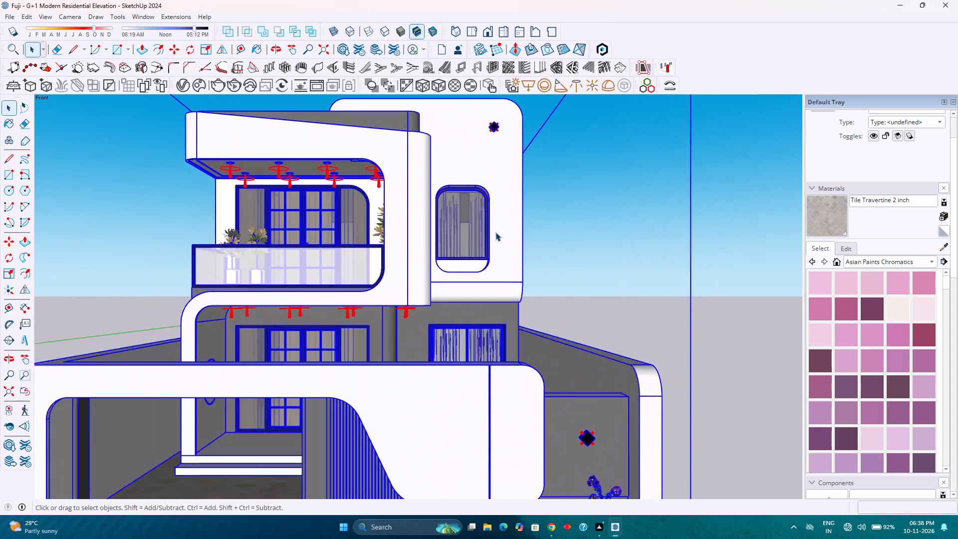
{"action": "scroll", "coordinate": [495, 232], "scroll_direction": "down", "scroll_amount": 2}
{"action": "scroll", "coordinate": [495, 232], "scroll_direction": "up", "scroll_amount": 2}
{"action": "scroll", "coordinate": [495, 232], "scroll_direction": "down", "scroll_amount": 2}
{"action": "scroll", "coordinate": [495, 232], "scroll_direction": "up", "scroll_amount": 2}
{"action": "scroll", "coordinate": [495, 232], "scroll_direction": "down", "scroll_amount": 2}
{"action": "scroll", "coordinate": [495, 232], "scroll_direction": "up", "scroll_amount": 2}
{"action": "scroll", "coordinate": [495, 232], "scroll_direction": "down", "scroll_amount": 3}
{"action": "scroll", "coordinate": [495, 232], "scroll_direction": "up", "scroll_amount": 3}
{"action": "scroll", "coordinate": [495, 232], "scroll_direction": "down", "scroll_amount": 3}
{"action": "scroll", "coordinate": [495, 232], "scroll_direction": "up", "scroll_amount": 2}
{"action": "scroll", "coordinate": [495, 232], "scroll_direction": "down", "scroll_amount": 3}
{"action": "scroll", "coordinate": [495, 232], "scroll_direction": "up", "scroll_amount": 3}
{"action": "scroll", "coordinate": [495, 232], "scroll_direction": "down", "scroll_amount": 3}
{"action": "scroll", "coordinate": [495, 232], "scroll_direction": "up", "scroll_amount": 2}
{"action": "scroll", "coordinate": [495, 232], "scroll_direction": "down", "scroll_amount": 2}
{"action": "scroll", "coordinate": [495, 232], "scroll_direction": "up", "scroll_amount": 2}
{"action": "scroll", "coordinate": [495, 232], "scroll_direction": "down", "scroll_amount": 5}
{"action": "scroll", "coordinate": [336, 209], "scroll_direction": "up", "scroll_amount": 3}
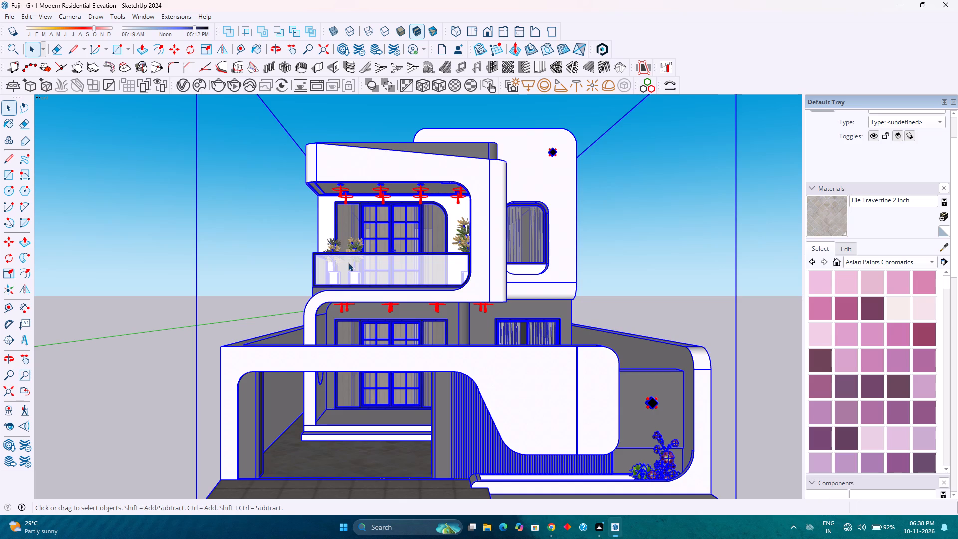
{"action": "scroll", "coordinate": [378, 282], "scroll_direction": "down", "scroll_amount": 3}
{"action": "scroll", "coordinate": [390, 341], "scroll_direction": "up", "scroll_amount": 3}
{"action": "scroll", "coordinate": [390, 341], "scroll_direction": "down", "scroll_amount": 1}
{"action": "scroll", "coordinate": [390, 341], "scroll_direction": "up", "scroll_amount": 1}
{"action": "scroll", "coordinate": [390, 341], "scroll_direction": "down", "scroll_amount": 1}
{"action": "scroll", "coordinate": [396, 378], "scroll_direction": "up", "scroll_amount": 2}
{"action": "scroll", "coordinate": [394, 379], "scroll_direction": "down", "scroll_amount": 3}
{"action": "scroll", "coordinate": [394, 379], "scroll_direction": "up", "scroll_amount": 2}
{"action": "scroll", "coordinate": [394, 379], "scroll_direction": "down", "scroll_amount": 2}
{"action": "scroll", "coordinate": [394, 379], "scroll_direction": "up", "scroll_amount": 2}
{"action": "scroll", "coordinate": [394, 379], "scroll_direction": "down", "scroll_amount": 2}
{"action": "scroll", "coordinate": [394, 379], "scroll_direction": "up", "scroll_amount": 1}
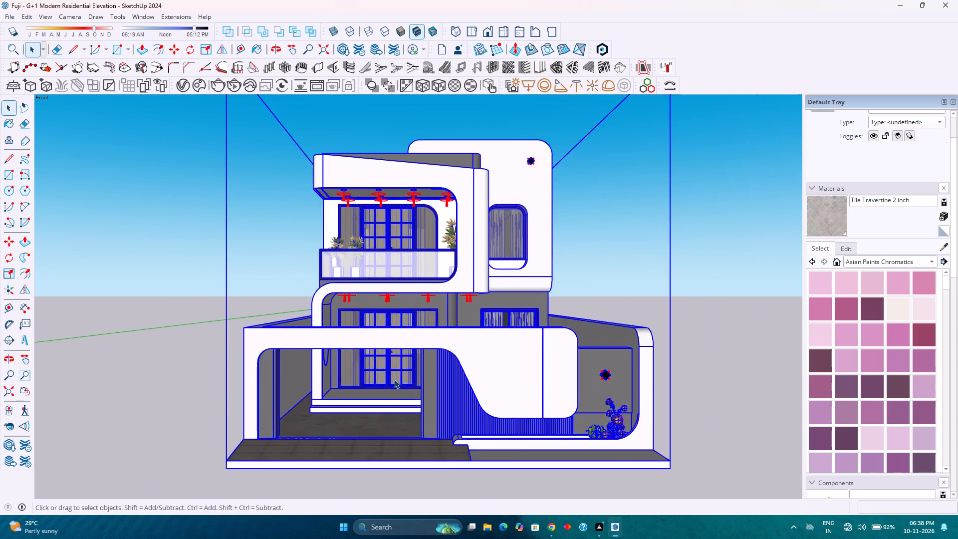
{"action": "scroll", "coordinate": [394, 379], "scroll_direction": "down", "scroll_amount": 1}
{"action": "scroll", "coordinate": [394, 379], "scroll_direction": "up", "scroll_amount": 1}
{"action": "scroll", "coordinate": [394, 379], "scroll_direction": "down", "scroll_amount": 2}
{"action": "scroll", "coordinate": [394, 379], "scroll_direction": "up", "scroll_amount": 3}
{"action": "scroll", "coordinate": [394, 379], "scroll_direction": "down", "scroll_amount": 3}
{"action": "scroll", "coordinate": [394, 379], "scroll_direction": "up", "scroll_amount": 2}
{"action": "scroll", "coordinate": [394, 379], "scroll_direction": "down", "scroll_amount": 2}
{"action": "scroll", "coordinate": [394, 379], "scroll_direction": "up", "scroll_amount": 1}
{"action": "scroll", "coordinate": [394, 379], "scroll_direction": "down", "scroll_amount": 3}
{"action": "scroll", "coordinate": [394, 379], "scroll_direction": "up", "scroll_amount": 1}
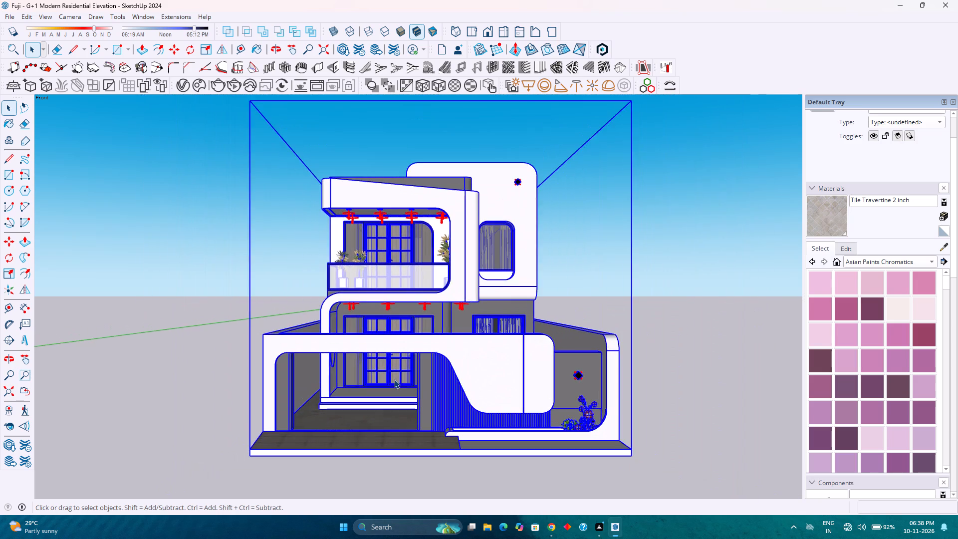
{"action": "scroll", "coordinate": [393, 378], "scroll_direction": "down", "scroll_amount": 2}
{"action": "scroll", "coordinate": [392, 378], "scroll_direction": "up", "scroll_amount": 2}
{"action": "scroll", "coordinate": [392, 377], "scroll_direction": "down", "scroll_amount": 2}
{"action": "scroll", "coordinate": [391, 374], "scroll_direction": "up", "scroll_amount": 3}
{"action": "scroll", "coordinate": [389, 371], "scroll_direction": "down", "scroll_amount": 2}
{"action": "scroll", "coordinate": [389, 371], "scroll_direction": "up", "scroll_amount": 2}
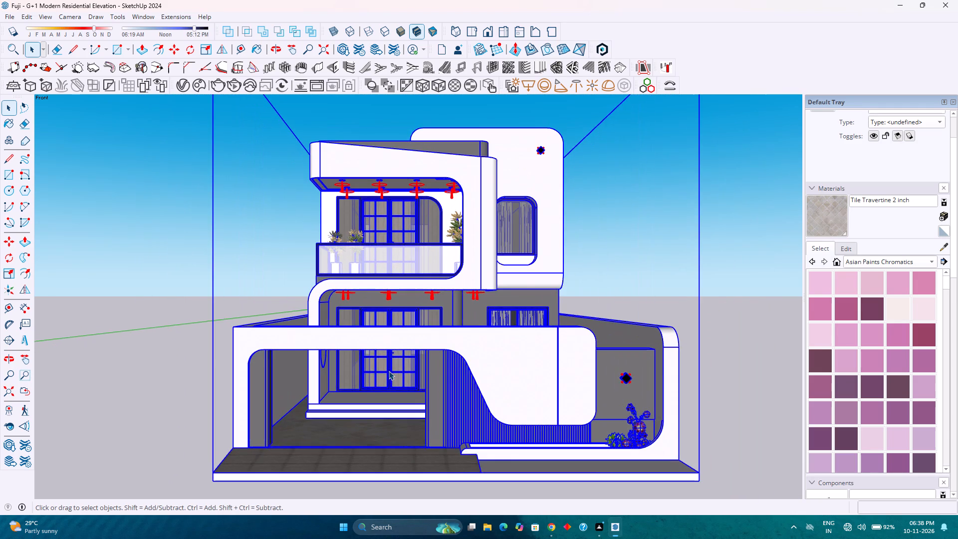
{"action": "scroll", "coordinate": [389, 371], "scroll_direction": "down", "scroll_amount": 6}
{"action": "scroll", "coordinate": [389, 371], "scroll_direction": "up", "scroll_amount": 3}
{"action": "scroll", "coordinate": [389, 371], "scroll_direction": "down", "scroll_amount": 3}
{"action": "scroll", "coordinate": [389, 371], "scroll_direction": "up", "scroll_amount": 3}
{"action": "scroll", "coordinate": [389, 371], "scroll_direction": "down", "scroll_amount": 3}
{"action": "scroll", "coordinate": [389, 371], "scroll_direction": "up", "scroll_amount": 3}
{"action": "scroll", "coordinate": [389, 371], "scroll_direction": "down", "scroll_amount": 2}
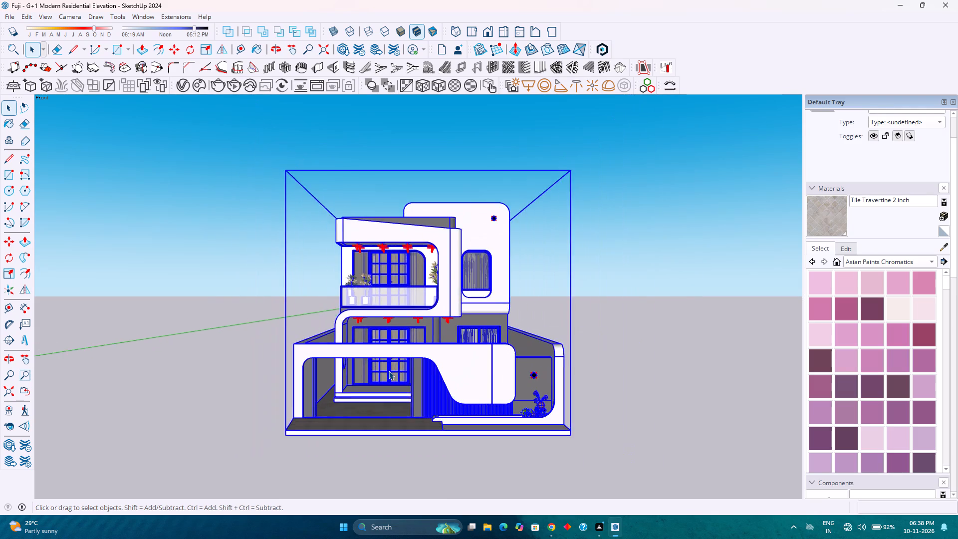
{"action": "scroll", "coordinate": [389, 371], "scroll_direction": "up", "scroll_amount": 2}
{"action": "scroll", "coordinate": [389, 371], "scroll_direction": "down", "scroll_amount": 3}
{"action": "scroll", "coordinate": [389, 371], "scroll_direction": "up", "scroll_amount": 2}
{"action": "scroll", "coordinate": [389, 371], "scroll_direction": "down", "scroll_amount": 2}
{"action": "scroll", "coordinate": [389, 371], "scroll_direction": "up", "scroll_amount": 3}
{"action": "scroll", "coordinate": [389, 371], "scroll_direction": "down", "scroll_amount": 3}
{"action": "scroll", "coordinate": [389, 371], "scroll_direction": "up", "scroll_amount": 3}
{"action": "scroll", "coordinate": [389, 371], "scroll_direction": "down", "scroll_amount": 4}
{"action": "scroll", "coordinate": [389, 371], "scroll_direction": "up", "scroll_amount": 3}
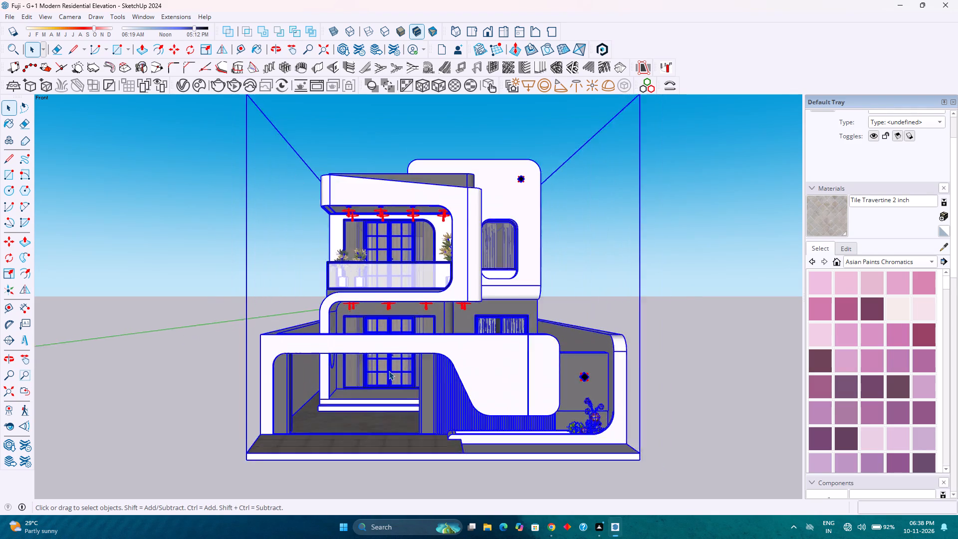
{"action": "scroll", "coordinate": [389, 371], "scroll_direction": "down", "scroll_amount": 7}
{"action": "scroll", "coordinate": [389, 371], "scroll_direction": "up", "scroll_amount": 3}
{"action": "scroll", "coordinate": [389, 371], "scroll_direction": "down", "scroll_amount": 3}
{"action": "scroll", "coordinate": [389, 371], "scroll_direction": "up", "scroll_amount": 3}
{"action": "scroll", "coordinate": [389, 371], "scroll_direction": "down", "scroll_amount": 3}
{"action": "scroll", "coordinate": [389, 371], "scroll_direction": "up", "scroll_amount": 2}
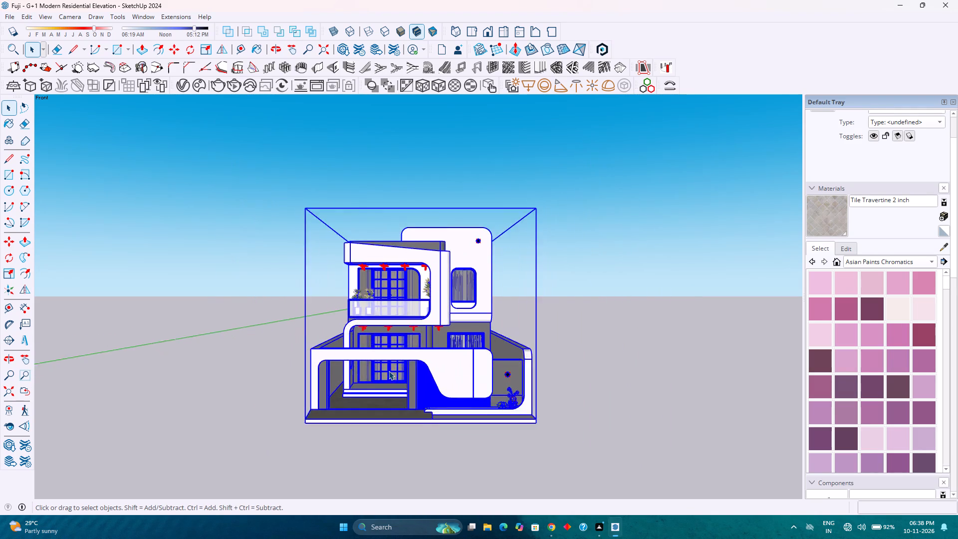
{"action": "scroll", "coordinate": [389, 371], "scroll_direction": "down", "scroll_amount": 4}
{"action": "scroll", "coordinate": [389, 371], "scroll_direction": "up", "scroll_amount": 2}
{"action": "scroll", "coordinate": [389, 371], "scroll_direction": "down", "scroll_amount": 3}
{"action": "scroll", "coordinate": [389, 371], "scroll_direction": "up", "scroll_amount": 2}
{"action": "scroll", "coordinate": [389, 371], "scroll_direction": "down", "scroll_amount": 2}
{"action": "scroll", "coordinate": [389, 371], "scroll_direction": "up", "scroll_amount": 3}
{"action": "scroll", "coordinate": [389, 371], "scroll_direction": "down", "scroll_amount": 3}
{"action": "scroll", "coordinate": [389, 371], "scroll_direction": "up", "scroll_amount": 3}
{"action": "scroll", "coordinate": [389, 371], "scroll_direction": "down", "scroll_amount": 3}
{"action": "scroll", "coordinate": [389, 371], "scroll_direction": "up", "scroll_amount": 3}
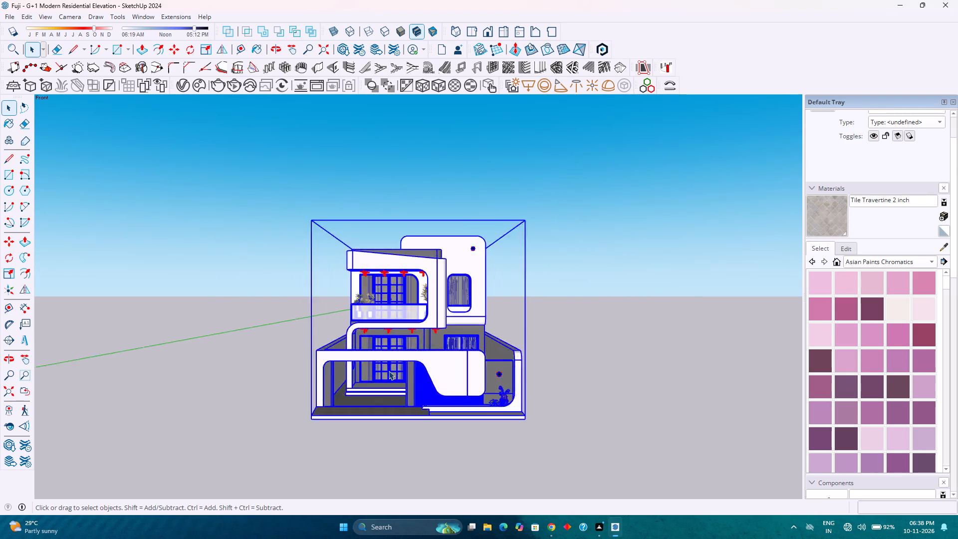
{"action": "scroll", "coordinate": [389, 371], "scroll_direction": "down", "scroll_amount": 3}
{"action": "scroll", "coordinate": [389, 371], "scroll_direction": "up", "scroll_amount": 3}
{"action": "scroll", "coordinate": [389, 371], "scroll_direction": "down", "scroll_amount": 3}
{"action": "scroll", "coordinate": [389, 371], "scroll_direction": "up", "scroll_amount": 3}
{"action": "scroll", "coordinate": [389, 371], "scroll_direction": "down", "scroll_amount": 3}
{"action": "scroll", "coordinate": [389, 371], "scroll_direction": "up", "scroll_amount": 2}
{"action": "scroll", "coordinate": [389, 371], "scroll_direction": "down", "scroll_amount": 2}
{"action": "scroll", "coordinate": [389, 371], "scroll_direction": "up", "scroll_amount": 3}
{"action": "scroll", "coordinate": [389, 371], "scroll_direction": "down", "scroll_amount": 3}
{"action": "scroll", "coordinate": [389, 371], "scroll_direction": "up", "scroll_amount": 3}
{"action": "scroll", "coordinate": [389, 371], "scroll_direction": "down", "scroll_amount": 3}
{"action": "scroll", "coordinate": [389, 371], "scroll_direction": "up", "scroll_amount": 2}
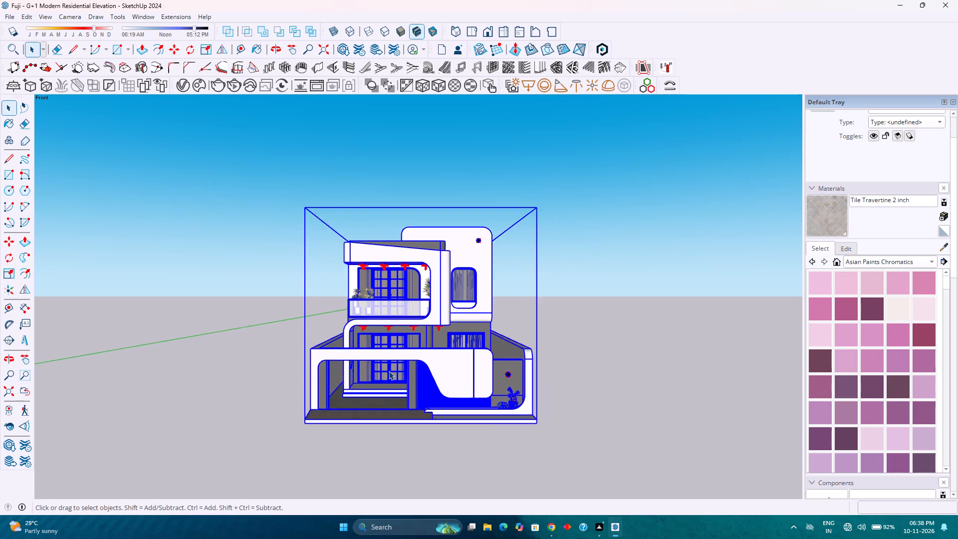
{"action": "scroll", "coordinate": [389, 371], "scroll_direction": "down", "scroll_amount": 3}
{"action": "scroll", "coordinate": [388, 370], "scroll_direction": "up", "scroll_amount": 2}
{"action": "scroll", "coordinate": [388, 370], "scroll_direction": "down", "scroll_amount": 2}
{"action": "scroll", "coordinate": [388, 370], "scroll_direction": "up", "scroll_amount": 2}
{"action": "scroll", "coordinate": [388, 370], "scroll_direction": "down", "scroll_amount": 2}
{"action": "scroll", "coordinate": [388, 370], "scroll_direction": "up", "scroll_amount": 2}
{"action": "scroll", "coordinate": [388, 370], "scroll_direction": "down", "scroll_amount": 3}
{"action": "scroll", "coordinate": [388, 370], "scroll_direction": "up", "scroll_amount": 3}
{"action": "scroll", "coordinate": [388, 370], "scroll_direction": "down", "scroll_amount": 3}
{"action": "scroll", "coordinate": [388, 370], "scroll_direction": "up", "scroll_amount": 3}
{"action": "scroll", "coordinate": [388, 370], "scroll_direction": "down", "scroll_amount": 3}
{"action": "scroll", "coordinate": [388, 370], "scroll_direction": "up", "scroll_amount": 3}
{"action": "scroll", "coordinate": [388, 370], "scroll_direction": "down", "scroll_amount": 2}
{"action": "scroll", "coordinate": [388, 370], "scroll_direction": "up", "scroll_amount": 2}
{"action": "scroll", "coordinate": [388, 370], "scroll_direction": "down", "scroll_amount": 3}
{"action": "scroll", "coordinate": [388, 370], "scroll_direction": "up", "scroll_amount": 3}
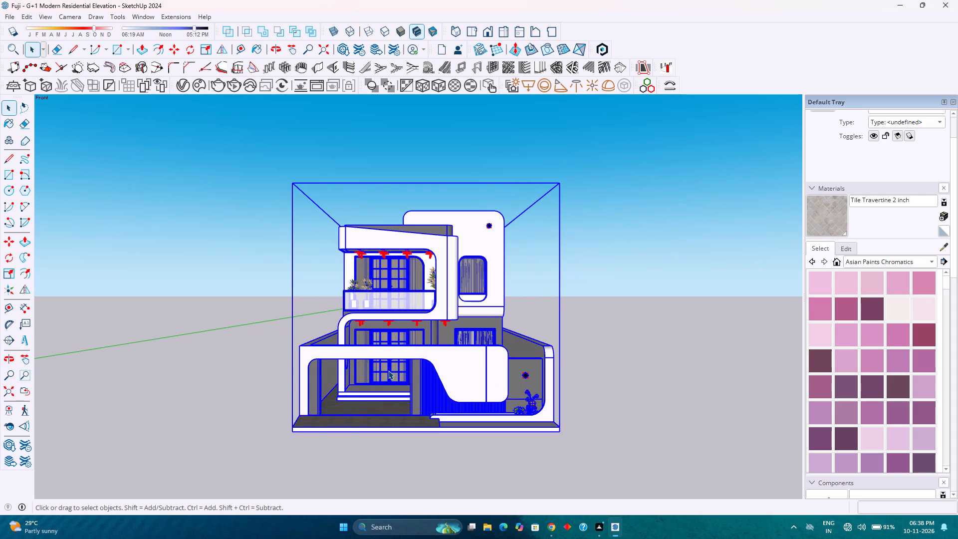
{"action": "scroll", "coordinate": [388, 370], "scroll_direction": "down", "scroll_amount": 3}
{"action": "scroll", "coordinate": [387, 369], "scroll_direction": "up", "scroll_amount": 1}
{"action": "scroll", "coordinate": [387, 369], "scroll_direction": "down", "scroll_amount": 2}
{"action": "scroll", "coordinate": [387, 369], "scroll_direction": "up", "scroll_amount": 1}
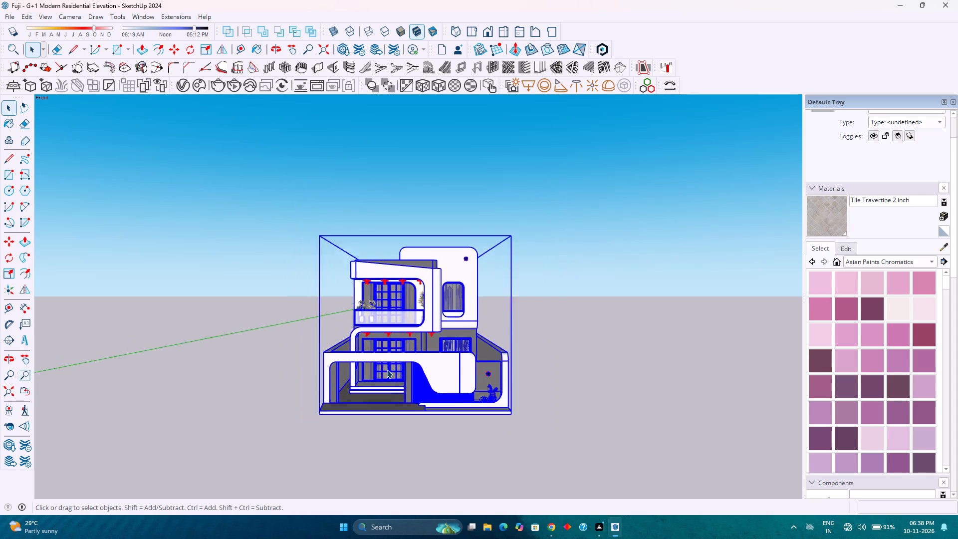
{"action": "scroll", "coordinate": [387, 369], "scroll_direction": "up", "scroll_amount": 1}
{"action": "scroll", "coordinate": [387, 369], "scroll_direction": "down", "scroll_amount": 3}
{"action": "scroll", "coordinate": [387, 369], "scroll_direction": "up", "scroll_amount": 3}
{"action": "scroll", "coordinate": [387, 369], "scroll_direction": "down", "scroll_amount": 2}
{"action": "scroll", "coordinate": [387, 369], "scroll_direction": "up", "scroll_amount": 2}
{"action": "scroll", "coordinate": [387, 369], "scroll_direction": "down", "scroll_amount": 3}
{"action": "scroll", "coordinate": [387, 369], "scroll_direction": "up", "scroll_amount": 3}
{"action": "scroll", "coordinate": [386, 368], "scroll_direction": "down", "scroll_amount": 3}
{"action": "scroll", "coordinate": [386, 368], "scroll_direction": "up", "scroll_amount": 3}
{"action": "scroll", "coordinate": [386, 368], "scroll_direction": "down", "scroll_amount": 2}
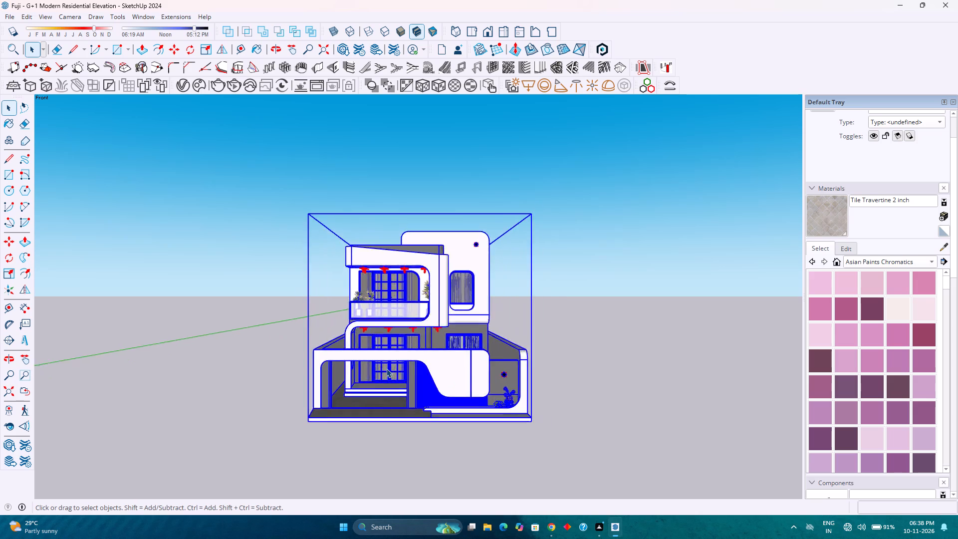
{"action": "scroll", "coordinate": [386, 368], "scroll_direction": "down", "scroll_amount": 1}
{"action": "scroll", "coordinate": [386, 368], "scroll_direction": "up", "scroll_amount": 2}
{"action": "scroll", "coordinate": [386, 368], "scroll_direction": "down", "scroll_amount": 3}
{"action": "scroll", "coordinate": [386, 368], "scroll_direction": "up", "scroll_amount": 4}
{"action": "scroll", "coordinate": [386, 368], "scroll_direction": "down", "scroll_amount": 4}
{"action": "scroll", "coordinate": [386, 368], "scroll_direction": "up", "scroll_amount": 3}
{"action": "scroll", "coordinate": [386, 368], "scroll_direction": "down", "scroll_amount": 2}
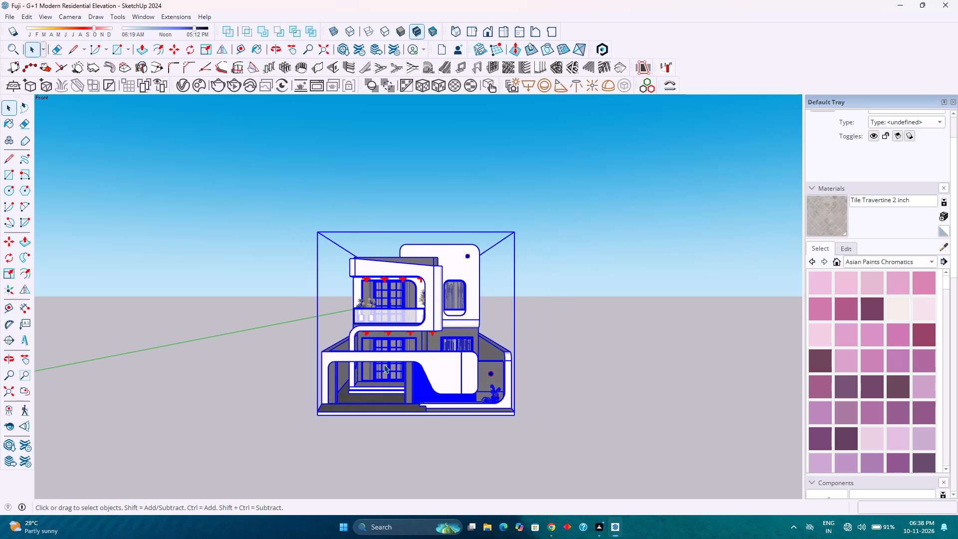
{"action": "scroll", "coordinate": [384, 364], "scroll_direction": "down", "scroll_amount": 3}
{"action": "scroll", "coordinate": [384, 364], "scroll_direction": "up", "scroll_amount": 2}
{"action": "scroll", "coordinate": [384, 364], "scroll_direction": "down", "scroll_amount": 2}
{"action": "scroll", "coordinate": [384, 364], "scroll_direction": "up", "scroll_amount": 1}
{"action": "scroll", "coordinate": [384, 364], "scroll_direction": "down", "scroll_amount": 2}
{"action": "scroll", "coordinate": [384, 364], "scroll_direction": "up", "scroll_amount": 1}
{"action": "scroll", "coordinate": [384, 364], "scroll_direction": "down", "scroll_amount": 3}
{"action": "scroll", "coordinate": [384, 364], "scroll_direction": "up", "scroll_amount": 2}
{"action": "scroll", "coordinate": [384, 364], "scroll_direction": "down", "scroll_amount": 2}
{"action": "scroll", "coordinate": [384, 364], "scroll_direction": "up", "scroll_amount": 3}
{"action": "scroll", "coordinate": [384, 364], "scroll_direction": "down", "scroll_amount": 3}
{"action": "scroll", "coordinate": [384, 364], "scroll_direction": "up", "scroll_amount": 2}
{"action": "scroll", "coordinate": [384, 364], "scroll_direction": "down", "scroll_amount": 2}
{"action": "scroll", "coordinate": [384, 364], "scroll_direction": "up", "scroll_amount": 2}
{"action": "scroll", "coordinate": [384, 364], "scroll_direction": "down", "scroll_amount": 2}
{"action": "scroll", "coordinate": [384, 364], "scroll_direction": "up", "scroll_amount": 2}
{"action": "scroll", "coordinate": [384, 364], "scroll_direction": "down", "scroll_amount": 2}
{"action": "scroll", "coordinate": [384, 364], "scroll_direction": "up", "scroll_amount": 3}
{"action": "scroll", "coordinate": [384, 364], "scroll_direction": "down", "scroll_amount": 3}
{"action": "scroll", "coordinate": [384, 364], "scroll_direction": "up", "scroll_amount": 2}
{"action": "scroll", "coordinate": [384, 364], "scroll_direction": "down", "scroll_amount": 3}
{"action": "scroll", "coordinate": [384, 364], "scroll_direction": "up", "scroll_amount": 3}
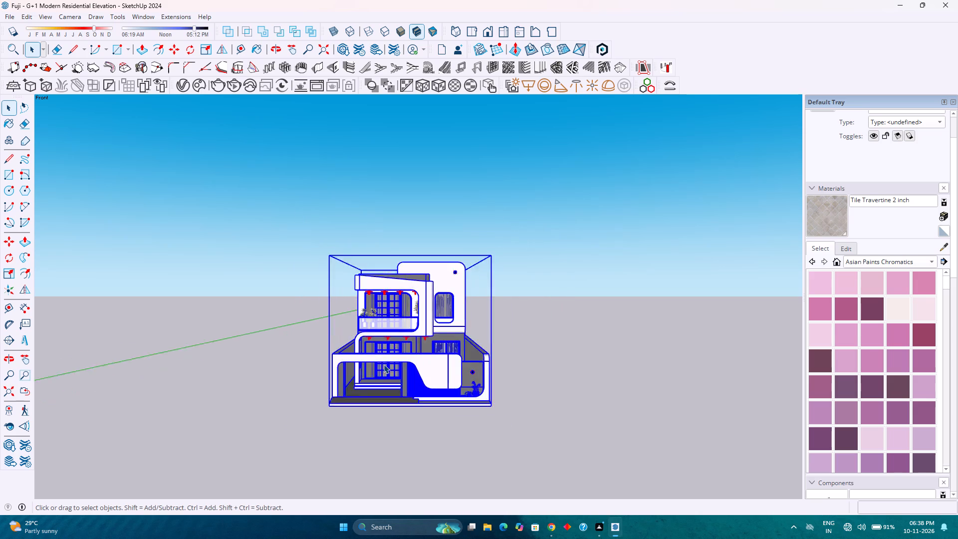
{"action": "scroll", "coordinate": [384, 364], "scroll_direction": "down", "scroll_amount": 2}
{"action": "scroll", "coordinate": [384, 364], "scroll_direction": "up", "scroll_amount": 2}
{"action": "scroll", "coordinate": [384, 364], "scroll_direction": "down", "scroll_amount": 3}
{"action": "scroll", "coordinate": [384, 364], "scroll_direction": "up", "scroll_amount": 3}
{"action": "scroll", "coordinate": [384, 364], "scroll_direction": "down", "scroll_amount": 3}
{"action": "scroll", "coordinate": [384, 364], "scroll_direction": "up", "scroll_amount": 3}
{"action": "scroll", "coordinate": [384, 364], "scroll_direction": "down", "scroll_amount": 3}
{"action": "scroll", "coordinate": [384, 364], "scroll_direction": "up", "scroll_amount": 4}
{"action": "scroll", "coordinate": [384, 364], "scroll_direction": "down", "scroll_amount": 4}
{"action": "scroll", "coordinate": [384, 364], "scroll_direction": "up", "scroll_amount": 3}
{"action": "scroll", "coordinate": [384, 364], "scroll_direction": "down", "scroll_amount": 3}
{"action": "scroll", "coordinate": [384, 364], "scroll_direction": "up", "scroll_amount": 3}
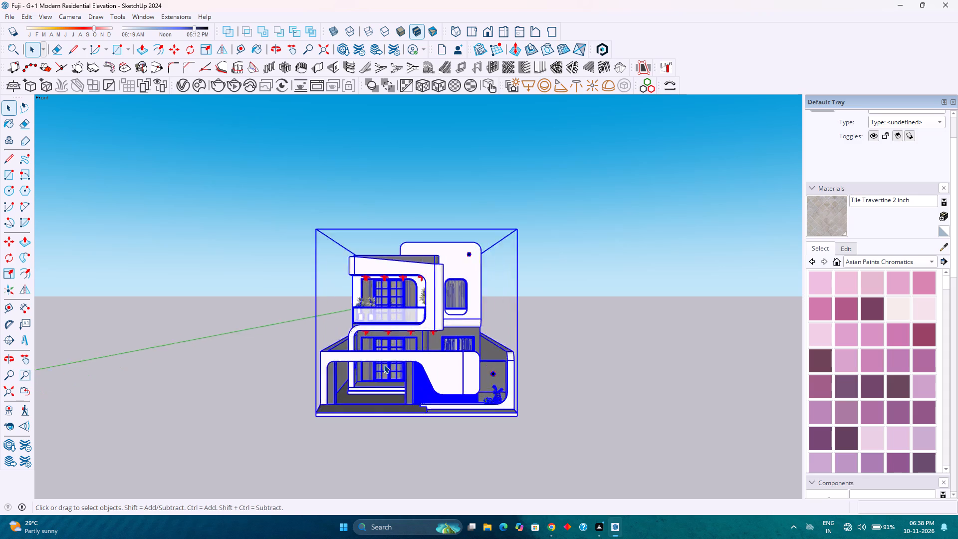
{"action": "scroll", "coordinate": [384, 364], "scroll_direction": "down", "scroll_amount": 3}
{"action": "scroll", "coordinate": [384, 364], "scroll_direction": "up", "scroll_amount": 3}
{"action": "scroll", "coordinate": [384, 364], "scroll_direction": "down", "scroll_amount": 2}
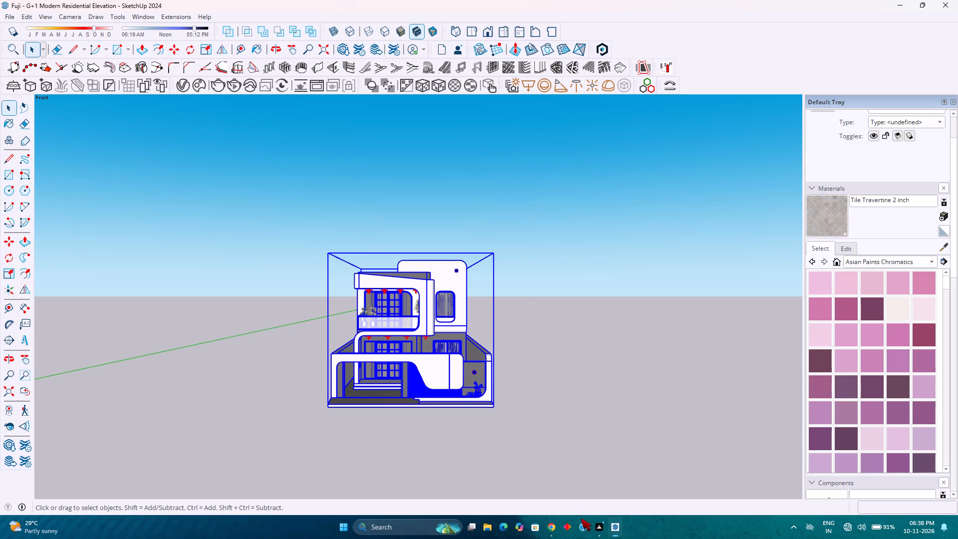
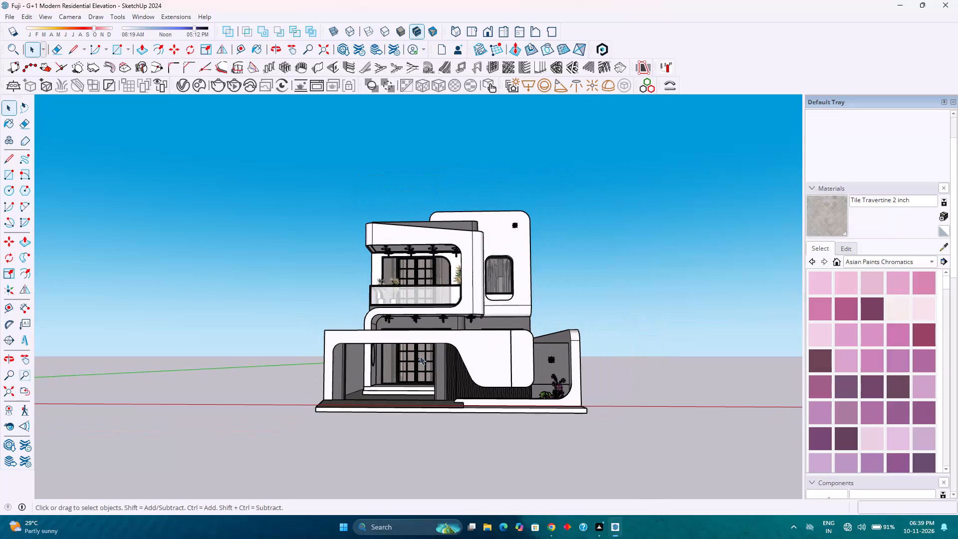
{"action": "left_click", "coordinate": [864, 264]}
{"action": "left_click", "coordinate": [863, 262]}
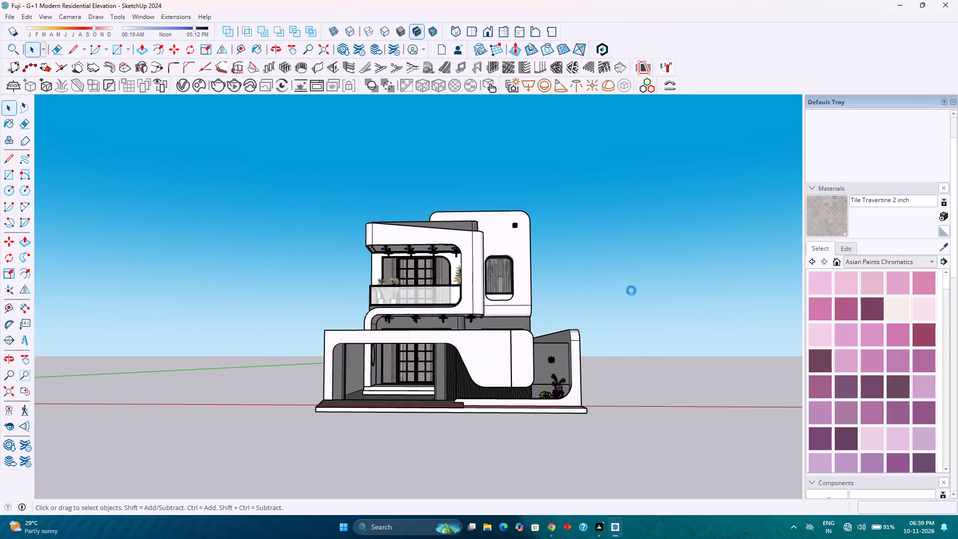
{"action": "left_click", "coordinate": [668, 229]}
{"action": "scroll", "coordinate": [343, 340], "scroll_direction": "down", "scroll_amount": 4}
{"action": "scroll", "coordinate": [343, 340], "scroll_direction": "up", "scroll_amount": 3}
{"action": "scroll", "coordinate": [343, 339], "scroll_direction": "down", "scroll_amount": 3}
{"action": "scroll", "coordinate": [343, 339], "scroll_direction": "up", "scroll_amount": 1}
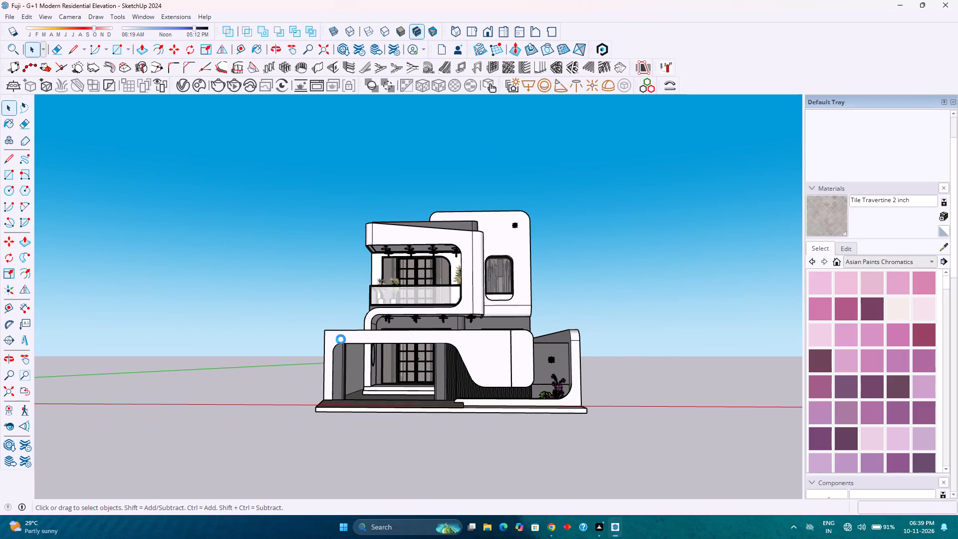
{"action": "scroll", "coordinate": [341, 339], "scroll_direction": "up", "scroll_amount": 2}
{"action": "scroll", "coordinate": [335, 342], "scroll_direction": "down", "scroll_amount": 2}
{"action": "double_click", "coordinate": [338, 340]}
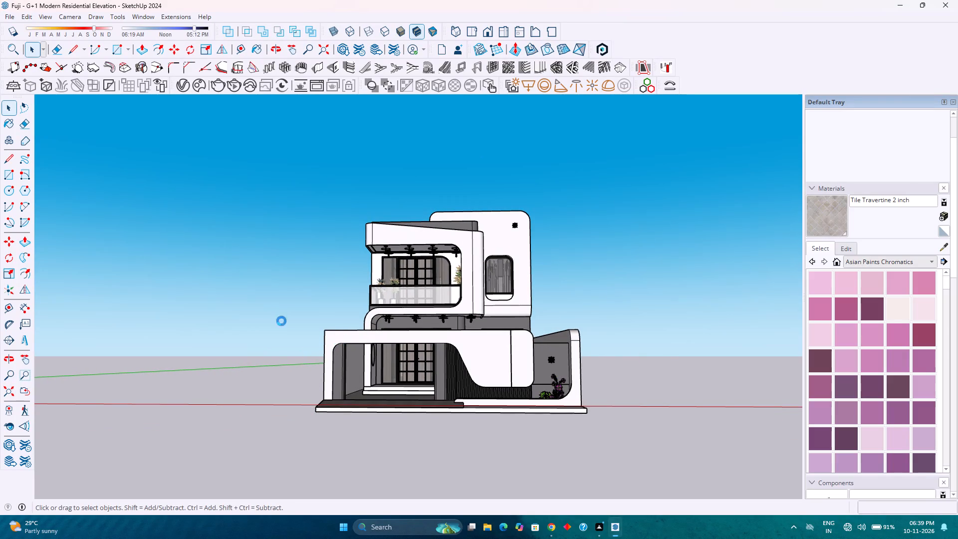
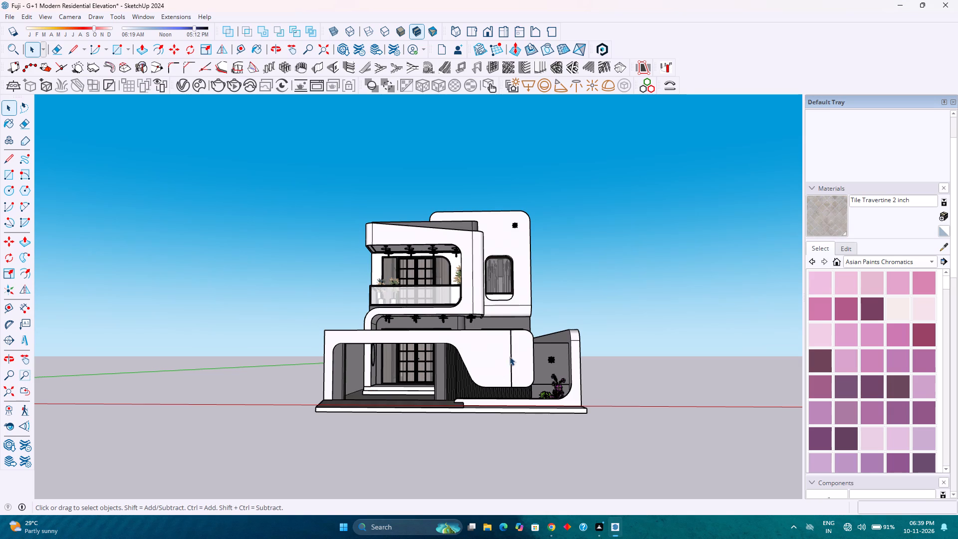
Select the whole house model and examine its massing from the front and from a raised side angle.
{"action": "left_click", "coordinate": [526, 337]}
{"action": "scroll", "coordinate": [537, 350], "scroll_direction": "up", "scroll_amount": 3}
{"action": "scroll", "coordinate": [538, 350], "scroll_direction": "down", "scroll_amount": 3}
{"action": "scroll", "coordinate": [538, 350], "scroll_direction": "up", "scroll_amount": 3}
{"action": "scroll", "coordinate": [538, 350], "scroll_direction": "down", "scroll_amount": 6}
{"action": "middle_click_drag", "start_coordinate": [584, 303], "coordinate": [591, 341]}
{"action": "middle_click", "coordinate": [591, 341]}
{"action": "scroll", "coordinate": [591, 341], "scroll_direction": "down", "scroll_amount": 1}
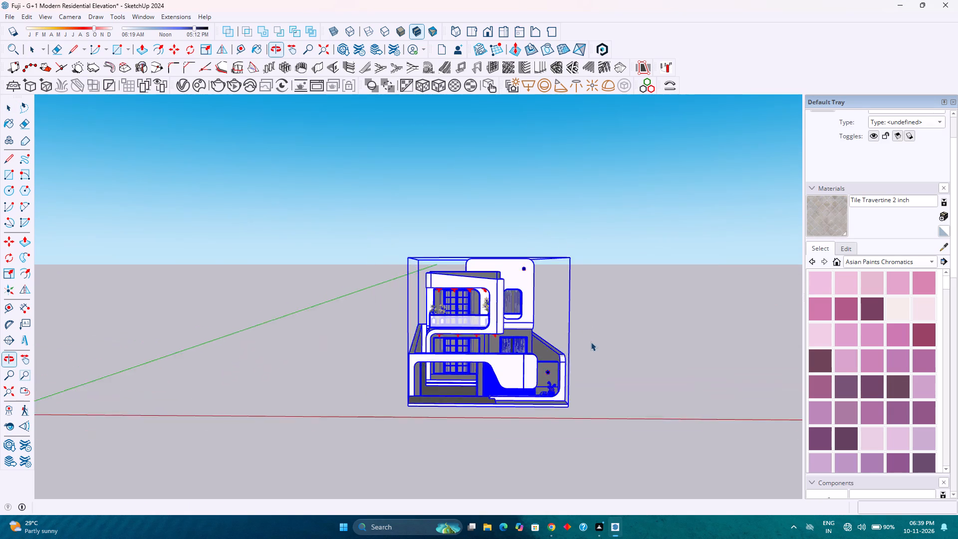
{"action": "scroll", "coordinate": [591, 342], "scroll_direction": "down", "scroll_amount": 1}
{"action": "scroll", "coordinate": [591, 342], "scroll_direction": "up", "scroll_amount": 4}
{"action": "middle_click_drag", "start_coordinate": [596, 348], "coordinate": [575, 355]}
{"action": "middle_click", "coordinate": [567, 356]}
{"action": "scroll", "coordinate": [529, 354], "scroll_direction": "down", "scroll_amount": 4}
{"action": "middle_click_drag", "start_coordinate": [520, 354], "coordinate": [473, 361]}
{"action": "middle_click", "coordinate": [473, 361]}
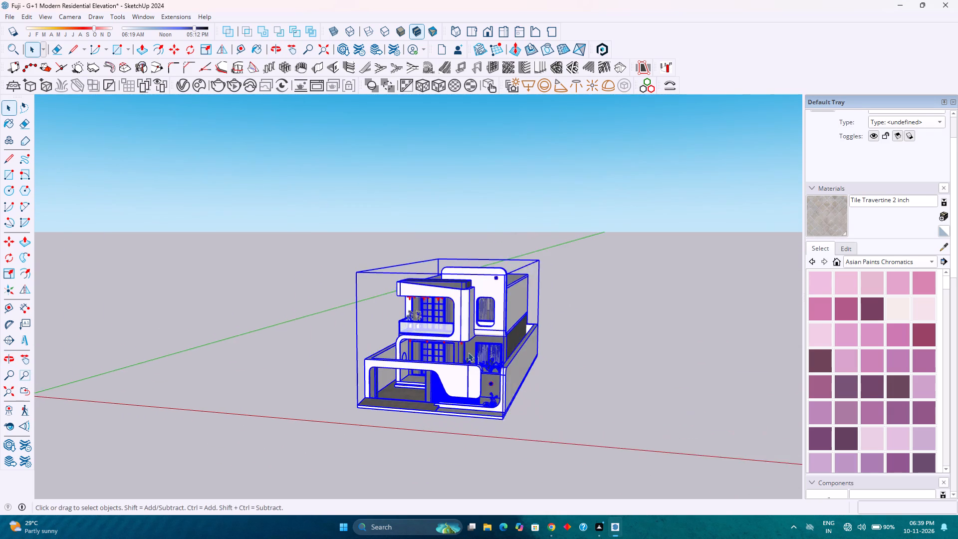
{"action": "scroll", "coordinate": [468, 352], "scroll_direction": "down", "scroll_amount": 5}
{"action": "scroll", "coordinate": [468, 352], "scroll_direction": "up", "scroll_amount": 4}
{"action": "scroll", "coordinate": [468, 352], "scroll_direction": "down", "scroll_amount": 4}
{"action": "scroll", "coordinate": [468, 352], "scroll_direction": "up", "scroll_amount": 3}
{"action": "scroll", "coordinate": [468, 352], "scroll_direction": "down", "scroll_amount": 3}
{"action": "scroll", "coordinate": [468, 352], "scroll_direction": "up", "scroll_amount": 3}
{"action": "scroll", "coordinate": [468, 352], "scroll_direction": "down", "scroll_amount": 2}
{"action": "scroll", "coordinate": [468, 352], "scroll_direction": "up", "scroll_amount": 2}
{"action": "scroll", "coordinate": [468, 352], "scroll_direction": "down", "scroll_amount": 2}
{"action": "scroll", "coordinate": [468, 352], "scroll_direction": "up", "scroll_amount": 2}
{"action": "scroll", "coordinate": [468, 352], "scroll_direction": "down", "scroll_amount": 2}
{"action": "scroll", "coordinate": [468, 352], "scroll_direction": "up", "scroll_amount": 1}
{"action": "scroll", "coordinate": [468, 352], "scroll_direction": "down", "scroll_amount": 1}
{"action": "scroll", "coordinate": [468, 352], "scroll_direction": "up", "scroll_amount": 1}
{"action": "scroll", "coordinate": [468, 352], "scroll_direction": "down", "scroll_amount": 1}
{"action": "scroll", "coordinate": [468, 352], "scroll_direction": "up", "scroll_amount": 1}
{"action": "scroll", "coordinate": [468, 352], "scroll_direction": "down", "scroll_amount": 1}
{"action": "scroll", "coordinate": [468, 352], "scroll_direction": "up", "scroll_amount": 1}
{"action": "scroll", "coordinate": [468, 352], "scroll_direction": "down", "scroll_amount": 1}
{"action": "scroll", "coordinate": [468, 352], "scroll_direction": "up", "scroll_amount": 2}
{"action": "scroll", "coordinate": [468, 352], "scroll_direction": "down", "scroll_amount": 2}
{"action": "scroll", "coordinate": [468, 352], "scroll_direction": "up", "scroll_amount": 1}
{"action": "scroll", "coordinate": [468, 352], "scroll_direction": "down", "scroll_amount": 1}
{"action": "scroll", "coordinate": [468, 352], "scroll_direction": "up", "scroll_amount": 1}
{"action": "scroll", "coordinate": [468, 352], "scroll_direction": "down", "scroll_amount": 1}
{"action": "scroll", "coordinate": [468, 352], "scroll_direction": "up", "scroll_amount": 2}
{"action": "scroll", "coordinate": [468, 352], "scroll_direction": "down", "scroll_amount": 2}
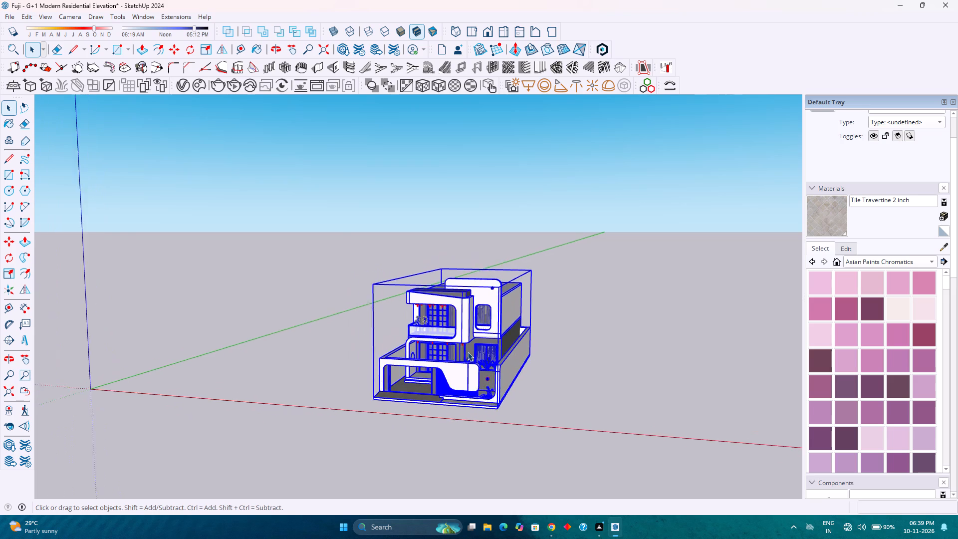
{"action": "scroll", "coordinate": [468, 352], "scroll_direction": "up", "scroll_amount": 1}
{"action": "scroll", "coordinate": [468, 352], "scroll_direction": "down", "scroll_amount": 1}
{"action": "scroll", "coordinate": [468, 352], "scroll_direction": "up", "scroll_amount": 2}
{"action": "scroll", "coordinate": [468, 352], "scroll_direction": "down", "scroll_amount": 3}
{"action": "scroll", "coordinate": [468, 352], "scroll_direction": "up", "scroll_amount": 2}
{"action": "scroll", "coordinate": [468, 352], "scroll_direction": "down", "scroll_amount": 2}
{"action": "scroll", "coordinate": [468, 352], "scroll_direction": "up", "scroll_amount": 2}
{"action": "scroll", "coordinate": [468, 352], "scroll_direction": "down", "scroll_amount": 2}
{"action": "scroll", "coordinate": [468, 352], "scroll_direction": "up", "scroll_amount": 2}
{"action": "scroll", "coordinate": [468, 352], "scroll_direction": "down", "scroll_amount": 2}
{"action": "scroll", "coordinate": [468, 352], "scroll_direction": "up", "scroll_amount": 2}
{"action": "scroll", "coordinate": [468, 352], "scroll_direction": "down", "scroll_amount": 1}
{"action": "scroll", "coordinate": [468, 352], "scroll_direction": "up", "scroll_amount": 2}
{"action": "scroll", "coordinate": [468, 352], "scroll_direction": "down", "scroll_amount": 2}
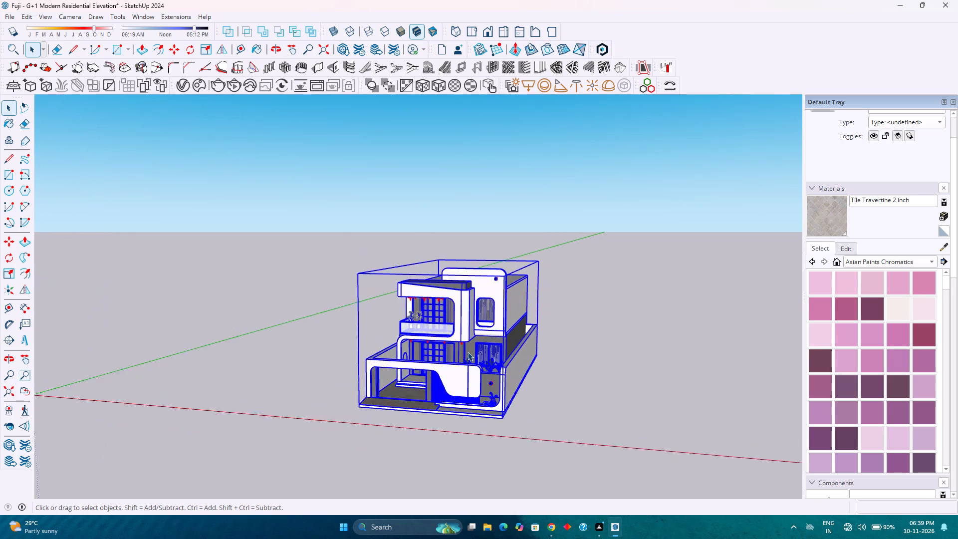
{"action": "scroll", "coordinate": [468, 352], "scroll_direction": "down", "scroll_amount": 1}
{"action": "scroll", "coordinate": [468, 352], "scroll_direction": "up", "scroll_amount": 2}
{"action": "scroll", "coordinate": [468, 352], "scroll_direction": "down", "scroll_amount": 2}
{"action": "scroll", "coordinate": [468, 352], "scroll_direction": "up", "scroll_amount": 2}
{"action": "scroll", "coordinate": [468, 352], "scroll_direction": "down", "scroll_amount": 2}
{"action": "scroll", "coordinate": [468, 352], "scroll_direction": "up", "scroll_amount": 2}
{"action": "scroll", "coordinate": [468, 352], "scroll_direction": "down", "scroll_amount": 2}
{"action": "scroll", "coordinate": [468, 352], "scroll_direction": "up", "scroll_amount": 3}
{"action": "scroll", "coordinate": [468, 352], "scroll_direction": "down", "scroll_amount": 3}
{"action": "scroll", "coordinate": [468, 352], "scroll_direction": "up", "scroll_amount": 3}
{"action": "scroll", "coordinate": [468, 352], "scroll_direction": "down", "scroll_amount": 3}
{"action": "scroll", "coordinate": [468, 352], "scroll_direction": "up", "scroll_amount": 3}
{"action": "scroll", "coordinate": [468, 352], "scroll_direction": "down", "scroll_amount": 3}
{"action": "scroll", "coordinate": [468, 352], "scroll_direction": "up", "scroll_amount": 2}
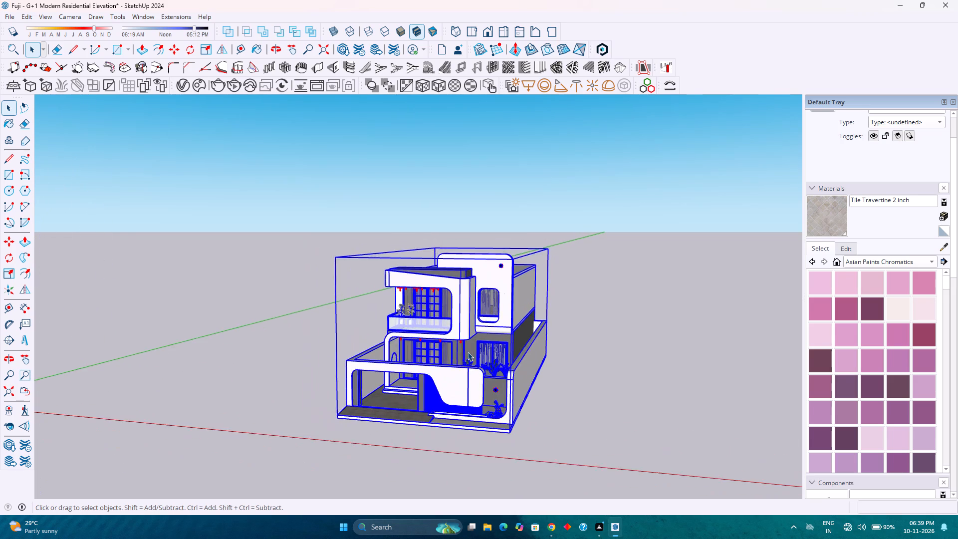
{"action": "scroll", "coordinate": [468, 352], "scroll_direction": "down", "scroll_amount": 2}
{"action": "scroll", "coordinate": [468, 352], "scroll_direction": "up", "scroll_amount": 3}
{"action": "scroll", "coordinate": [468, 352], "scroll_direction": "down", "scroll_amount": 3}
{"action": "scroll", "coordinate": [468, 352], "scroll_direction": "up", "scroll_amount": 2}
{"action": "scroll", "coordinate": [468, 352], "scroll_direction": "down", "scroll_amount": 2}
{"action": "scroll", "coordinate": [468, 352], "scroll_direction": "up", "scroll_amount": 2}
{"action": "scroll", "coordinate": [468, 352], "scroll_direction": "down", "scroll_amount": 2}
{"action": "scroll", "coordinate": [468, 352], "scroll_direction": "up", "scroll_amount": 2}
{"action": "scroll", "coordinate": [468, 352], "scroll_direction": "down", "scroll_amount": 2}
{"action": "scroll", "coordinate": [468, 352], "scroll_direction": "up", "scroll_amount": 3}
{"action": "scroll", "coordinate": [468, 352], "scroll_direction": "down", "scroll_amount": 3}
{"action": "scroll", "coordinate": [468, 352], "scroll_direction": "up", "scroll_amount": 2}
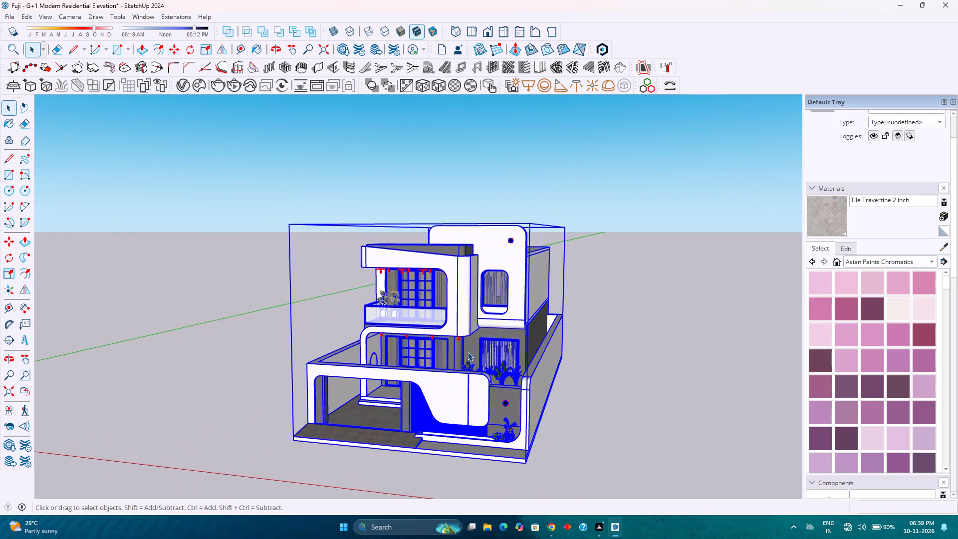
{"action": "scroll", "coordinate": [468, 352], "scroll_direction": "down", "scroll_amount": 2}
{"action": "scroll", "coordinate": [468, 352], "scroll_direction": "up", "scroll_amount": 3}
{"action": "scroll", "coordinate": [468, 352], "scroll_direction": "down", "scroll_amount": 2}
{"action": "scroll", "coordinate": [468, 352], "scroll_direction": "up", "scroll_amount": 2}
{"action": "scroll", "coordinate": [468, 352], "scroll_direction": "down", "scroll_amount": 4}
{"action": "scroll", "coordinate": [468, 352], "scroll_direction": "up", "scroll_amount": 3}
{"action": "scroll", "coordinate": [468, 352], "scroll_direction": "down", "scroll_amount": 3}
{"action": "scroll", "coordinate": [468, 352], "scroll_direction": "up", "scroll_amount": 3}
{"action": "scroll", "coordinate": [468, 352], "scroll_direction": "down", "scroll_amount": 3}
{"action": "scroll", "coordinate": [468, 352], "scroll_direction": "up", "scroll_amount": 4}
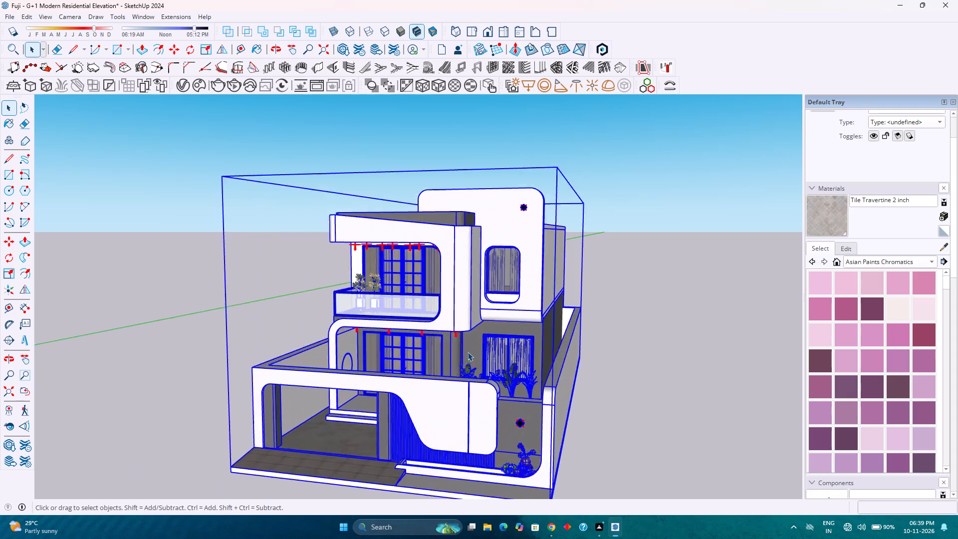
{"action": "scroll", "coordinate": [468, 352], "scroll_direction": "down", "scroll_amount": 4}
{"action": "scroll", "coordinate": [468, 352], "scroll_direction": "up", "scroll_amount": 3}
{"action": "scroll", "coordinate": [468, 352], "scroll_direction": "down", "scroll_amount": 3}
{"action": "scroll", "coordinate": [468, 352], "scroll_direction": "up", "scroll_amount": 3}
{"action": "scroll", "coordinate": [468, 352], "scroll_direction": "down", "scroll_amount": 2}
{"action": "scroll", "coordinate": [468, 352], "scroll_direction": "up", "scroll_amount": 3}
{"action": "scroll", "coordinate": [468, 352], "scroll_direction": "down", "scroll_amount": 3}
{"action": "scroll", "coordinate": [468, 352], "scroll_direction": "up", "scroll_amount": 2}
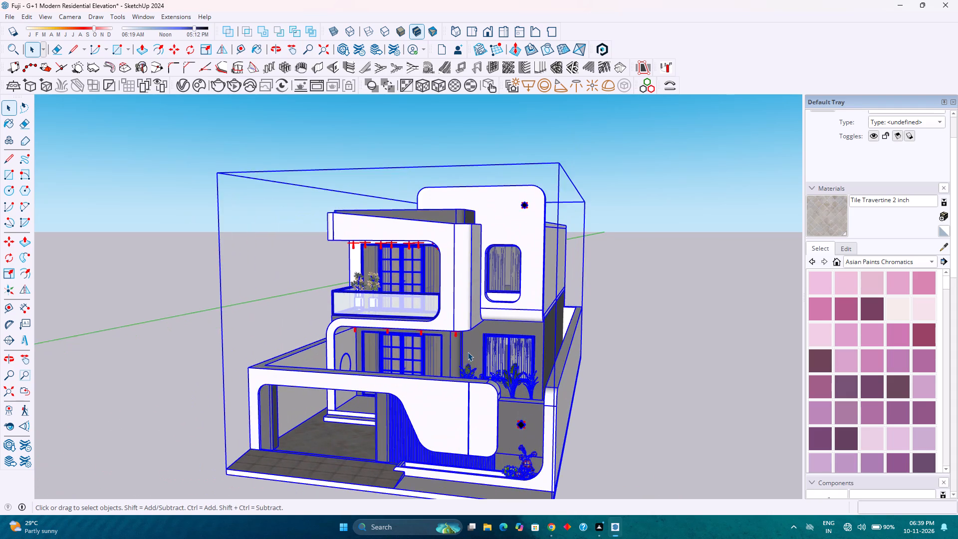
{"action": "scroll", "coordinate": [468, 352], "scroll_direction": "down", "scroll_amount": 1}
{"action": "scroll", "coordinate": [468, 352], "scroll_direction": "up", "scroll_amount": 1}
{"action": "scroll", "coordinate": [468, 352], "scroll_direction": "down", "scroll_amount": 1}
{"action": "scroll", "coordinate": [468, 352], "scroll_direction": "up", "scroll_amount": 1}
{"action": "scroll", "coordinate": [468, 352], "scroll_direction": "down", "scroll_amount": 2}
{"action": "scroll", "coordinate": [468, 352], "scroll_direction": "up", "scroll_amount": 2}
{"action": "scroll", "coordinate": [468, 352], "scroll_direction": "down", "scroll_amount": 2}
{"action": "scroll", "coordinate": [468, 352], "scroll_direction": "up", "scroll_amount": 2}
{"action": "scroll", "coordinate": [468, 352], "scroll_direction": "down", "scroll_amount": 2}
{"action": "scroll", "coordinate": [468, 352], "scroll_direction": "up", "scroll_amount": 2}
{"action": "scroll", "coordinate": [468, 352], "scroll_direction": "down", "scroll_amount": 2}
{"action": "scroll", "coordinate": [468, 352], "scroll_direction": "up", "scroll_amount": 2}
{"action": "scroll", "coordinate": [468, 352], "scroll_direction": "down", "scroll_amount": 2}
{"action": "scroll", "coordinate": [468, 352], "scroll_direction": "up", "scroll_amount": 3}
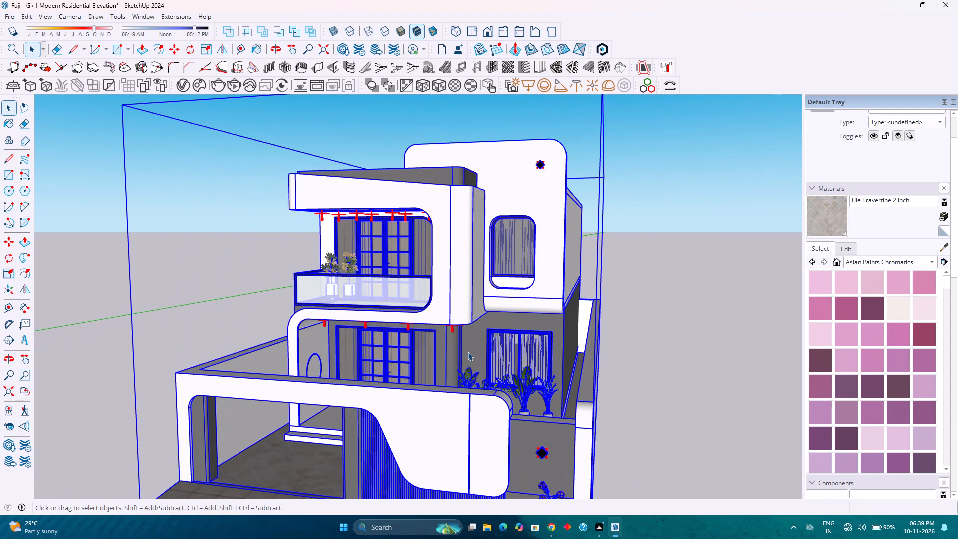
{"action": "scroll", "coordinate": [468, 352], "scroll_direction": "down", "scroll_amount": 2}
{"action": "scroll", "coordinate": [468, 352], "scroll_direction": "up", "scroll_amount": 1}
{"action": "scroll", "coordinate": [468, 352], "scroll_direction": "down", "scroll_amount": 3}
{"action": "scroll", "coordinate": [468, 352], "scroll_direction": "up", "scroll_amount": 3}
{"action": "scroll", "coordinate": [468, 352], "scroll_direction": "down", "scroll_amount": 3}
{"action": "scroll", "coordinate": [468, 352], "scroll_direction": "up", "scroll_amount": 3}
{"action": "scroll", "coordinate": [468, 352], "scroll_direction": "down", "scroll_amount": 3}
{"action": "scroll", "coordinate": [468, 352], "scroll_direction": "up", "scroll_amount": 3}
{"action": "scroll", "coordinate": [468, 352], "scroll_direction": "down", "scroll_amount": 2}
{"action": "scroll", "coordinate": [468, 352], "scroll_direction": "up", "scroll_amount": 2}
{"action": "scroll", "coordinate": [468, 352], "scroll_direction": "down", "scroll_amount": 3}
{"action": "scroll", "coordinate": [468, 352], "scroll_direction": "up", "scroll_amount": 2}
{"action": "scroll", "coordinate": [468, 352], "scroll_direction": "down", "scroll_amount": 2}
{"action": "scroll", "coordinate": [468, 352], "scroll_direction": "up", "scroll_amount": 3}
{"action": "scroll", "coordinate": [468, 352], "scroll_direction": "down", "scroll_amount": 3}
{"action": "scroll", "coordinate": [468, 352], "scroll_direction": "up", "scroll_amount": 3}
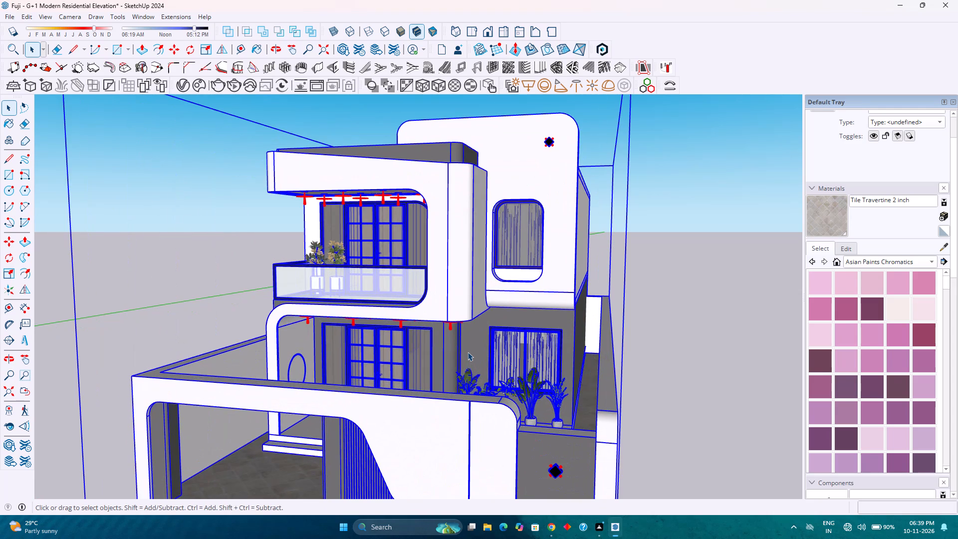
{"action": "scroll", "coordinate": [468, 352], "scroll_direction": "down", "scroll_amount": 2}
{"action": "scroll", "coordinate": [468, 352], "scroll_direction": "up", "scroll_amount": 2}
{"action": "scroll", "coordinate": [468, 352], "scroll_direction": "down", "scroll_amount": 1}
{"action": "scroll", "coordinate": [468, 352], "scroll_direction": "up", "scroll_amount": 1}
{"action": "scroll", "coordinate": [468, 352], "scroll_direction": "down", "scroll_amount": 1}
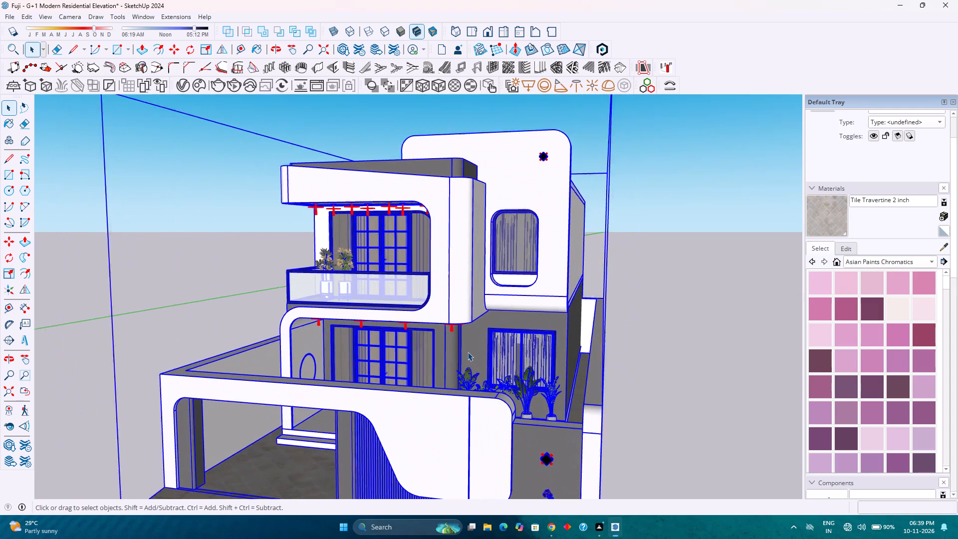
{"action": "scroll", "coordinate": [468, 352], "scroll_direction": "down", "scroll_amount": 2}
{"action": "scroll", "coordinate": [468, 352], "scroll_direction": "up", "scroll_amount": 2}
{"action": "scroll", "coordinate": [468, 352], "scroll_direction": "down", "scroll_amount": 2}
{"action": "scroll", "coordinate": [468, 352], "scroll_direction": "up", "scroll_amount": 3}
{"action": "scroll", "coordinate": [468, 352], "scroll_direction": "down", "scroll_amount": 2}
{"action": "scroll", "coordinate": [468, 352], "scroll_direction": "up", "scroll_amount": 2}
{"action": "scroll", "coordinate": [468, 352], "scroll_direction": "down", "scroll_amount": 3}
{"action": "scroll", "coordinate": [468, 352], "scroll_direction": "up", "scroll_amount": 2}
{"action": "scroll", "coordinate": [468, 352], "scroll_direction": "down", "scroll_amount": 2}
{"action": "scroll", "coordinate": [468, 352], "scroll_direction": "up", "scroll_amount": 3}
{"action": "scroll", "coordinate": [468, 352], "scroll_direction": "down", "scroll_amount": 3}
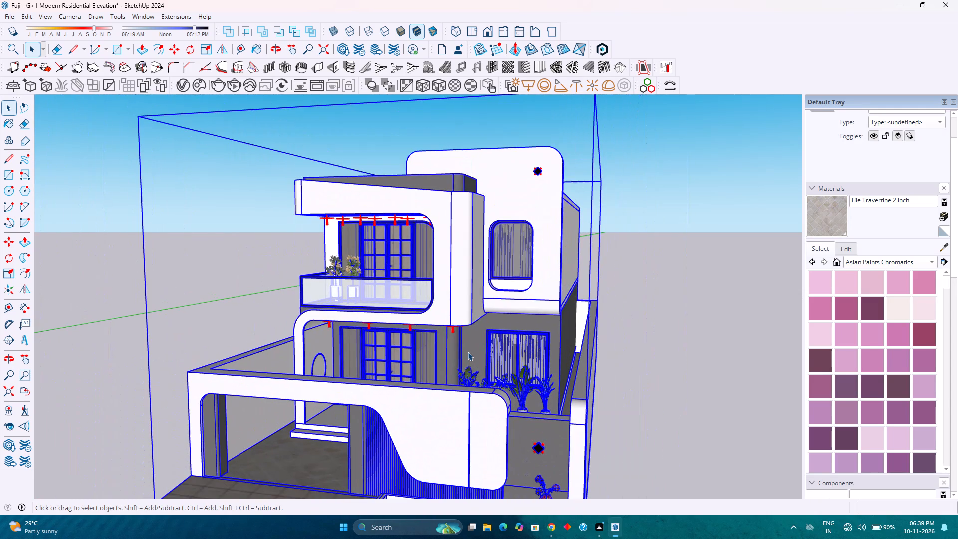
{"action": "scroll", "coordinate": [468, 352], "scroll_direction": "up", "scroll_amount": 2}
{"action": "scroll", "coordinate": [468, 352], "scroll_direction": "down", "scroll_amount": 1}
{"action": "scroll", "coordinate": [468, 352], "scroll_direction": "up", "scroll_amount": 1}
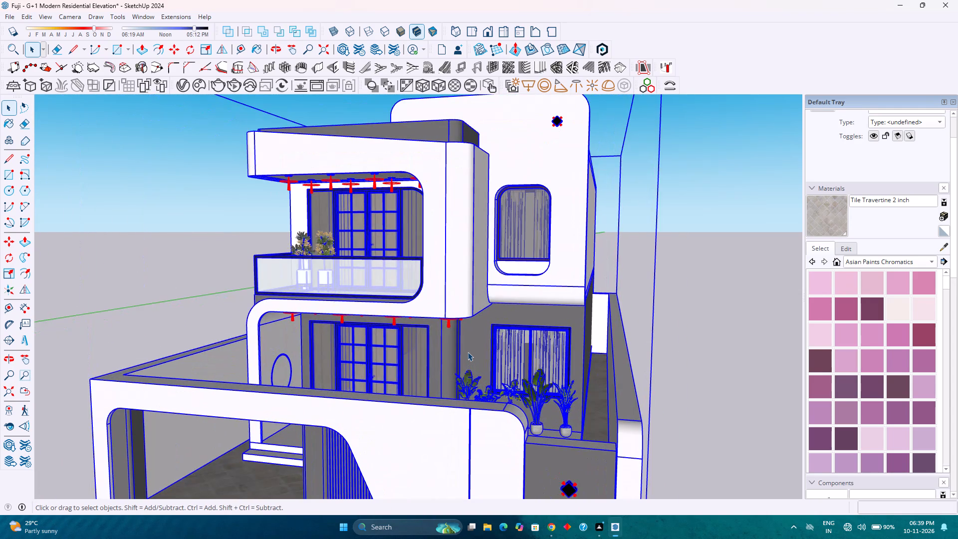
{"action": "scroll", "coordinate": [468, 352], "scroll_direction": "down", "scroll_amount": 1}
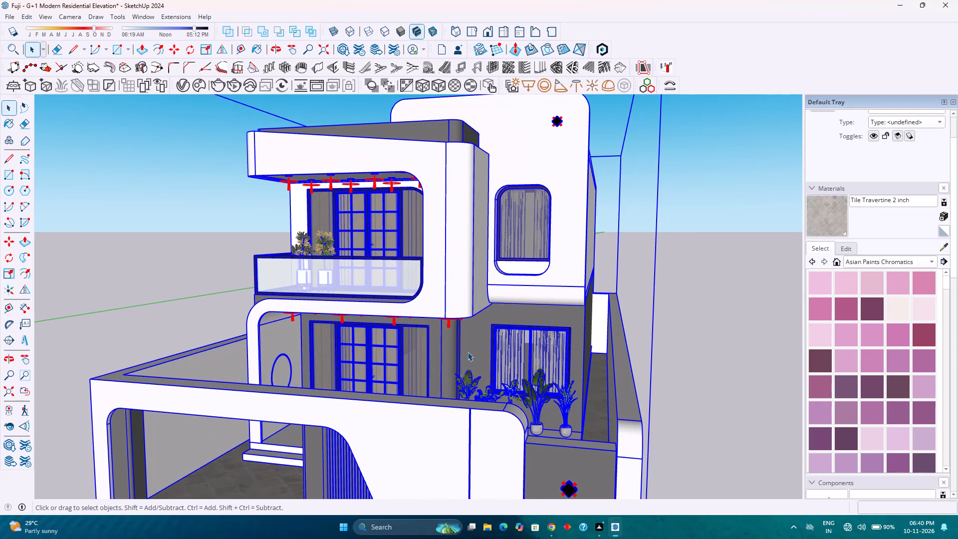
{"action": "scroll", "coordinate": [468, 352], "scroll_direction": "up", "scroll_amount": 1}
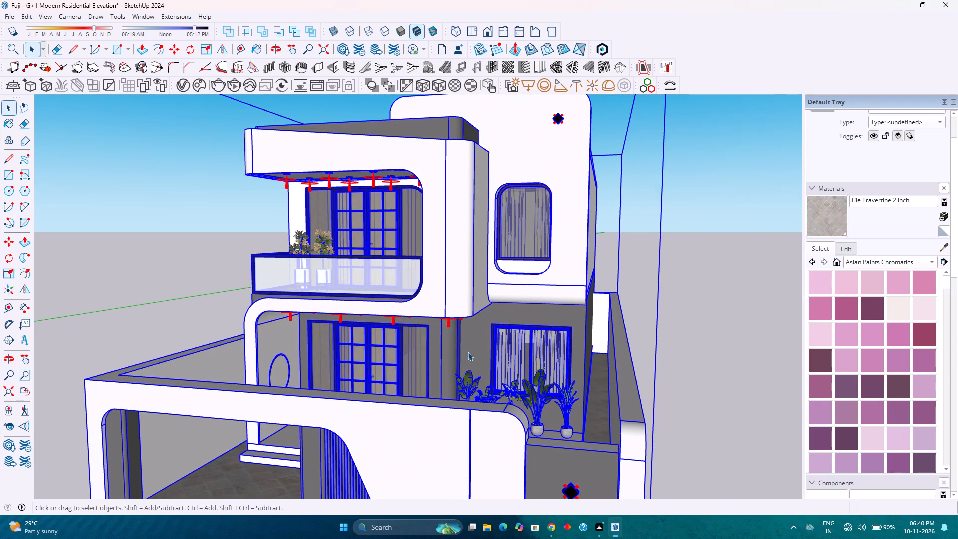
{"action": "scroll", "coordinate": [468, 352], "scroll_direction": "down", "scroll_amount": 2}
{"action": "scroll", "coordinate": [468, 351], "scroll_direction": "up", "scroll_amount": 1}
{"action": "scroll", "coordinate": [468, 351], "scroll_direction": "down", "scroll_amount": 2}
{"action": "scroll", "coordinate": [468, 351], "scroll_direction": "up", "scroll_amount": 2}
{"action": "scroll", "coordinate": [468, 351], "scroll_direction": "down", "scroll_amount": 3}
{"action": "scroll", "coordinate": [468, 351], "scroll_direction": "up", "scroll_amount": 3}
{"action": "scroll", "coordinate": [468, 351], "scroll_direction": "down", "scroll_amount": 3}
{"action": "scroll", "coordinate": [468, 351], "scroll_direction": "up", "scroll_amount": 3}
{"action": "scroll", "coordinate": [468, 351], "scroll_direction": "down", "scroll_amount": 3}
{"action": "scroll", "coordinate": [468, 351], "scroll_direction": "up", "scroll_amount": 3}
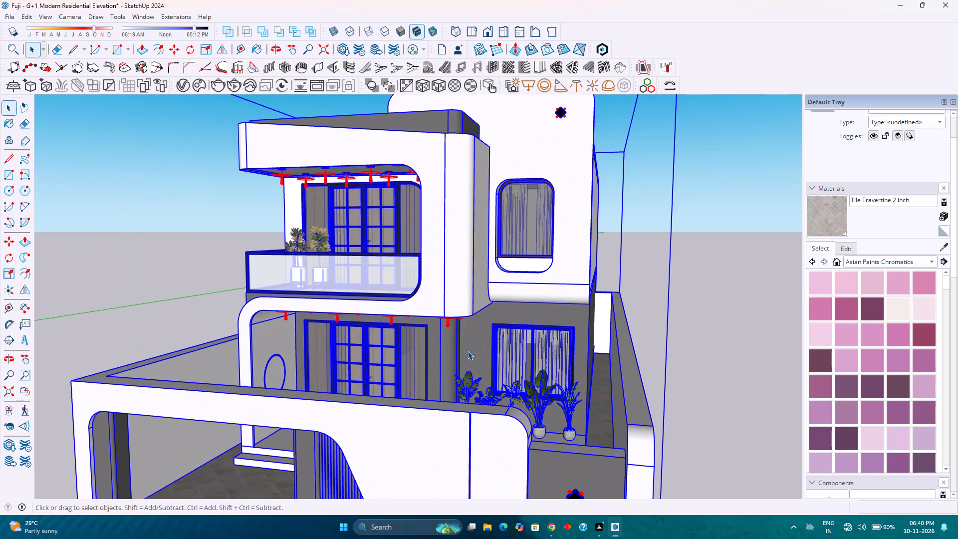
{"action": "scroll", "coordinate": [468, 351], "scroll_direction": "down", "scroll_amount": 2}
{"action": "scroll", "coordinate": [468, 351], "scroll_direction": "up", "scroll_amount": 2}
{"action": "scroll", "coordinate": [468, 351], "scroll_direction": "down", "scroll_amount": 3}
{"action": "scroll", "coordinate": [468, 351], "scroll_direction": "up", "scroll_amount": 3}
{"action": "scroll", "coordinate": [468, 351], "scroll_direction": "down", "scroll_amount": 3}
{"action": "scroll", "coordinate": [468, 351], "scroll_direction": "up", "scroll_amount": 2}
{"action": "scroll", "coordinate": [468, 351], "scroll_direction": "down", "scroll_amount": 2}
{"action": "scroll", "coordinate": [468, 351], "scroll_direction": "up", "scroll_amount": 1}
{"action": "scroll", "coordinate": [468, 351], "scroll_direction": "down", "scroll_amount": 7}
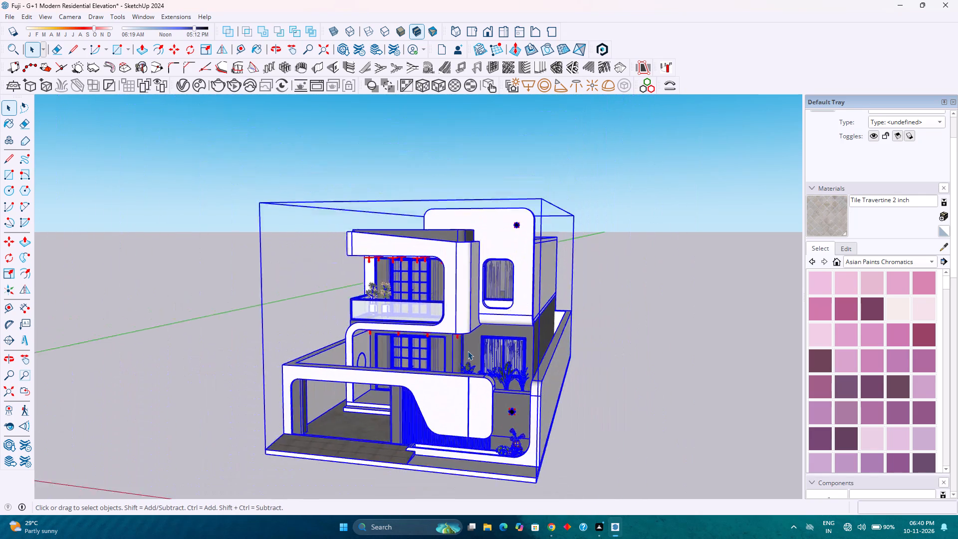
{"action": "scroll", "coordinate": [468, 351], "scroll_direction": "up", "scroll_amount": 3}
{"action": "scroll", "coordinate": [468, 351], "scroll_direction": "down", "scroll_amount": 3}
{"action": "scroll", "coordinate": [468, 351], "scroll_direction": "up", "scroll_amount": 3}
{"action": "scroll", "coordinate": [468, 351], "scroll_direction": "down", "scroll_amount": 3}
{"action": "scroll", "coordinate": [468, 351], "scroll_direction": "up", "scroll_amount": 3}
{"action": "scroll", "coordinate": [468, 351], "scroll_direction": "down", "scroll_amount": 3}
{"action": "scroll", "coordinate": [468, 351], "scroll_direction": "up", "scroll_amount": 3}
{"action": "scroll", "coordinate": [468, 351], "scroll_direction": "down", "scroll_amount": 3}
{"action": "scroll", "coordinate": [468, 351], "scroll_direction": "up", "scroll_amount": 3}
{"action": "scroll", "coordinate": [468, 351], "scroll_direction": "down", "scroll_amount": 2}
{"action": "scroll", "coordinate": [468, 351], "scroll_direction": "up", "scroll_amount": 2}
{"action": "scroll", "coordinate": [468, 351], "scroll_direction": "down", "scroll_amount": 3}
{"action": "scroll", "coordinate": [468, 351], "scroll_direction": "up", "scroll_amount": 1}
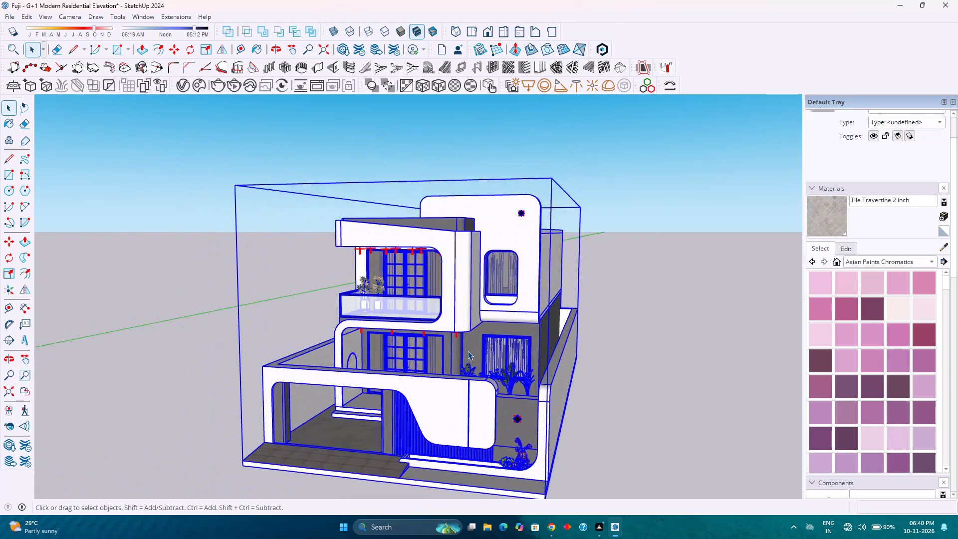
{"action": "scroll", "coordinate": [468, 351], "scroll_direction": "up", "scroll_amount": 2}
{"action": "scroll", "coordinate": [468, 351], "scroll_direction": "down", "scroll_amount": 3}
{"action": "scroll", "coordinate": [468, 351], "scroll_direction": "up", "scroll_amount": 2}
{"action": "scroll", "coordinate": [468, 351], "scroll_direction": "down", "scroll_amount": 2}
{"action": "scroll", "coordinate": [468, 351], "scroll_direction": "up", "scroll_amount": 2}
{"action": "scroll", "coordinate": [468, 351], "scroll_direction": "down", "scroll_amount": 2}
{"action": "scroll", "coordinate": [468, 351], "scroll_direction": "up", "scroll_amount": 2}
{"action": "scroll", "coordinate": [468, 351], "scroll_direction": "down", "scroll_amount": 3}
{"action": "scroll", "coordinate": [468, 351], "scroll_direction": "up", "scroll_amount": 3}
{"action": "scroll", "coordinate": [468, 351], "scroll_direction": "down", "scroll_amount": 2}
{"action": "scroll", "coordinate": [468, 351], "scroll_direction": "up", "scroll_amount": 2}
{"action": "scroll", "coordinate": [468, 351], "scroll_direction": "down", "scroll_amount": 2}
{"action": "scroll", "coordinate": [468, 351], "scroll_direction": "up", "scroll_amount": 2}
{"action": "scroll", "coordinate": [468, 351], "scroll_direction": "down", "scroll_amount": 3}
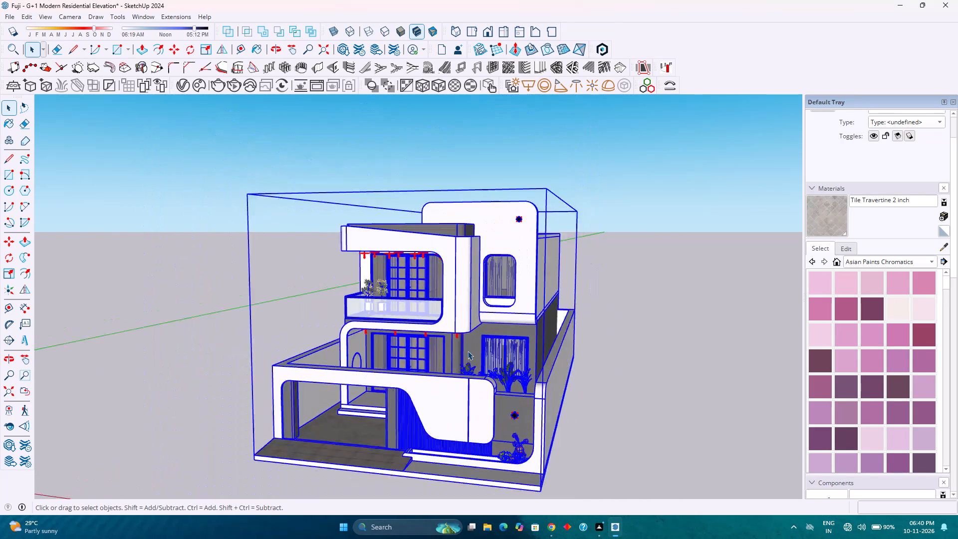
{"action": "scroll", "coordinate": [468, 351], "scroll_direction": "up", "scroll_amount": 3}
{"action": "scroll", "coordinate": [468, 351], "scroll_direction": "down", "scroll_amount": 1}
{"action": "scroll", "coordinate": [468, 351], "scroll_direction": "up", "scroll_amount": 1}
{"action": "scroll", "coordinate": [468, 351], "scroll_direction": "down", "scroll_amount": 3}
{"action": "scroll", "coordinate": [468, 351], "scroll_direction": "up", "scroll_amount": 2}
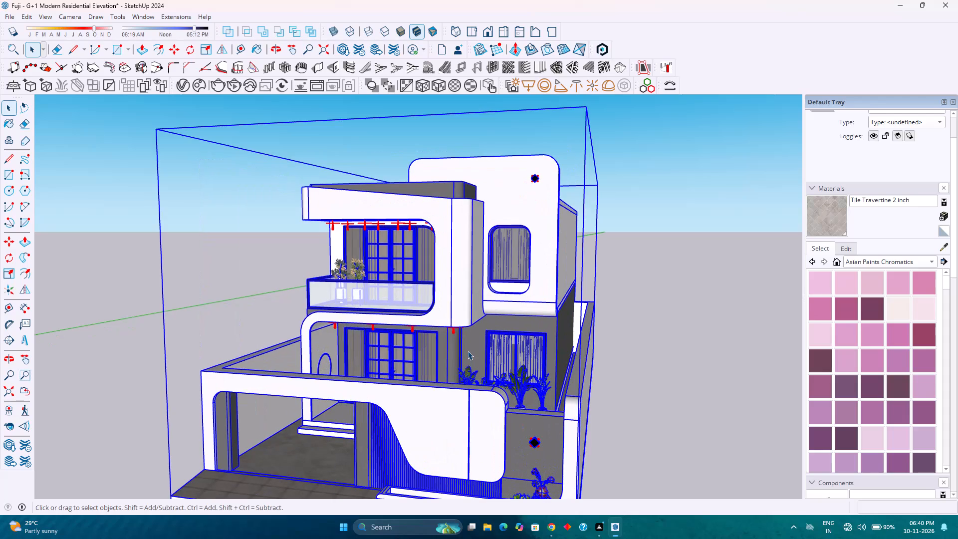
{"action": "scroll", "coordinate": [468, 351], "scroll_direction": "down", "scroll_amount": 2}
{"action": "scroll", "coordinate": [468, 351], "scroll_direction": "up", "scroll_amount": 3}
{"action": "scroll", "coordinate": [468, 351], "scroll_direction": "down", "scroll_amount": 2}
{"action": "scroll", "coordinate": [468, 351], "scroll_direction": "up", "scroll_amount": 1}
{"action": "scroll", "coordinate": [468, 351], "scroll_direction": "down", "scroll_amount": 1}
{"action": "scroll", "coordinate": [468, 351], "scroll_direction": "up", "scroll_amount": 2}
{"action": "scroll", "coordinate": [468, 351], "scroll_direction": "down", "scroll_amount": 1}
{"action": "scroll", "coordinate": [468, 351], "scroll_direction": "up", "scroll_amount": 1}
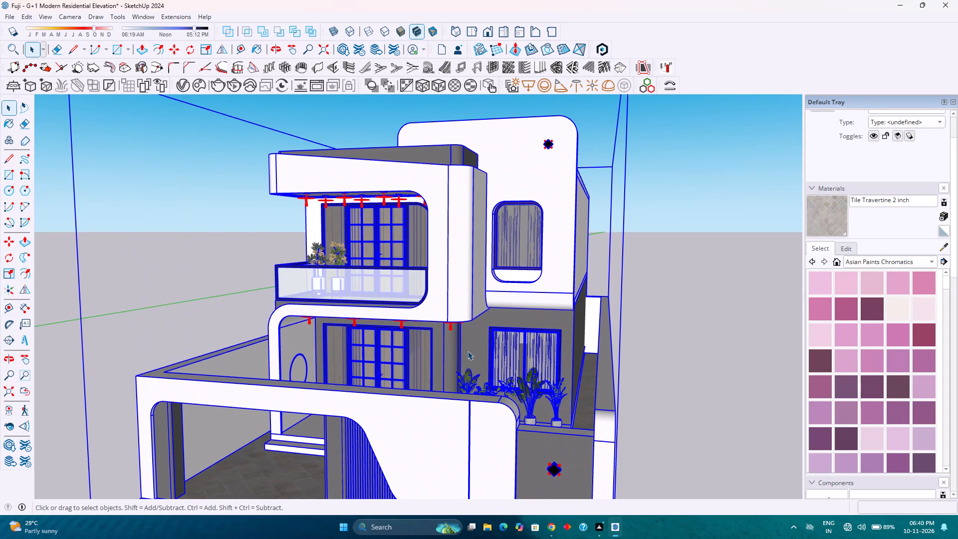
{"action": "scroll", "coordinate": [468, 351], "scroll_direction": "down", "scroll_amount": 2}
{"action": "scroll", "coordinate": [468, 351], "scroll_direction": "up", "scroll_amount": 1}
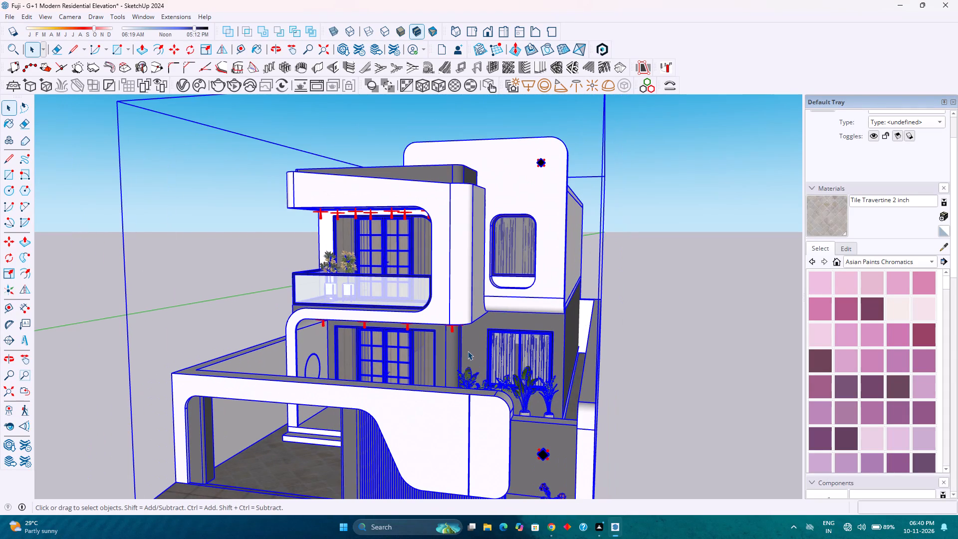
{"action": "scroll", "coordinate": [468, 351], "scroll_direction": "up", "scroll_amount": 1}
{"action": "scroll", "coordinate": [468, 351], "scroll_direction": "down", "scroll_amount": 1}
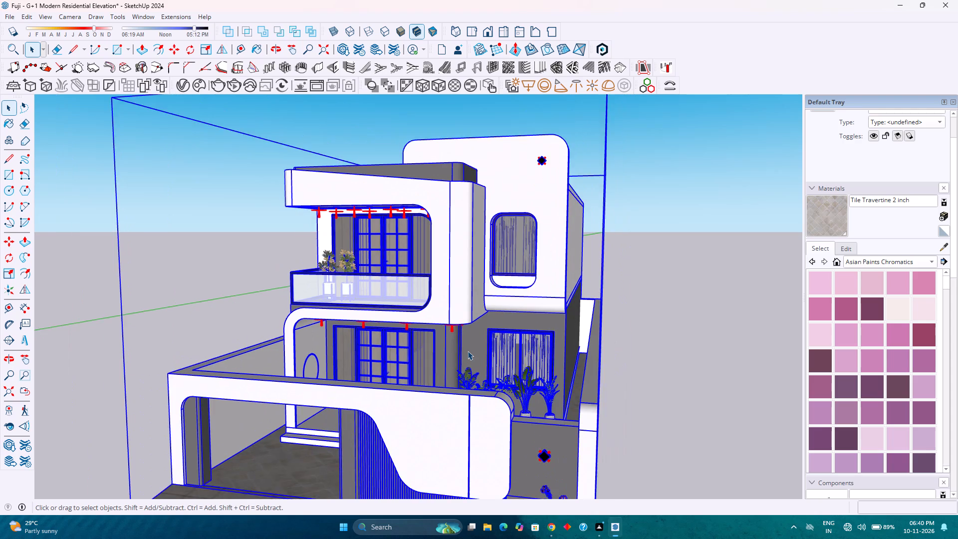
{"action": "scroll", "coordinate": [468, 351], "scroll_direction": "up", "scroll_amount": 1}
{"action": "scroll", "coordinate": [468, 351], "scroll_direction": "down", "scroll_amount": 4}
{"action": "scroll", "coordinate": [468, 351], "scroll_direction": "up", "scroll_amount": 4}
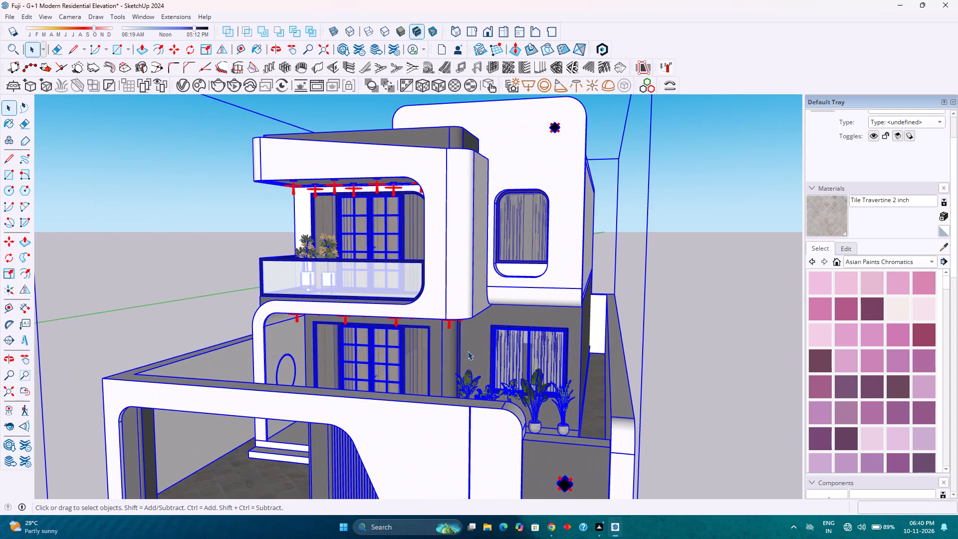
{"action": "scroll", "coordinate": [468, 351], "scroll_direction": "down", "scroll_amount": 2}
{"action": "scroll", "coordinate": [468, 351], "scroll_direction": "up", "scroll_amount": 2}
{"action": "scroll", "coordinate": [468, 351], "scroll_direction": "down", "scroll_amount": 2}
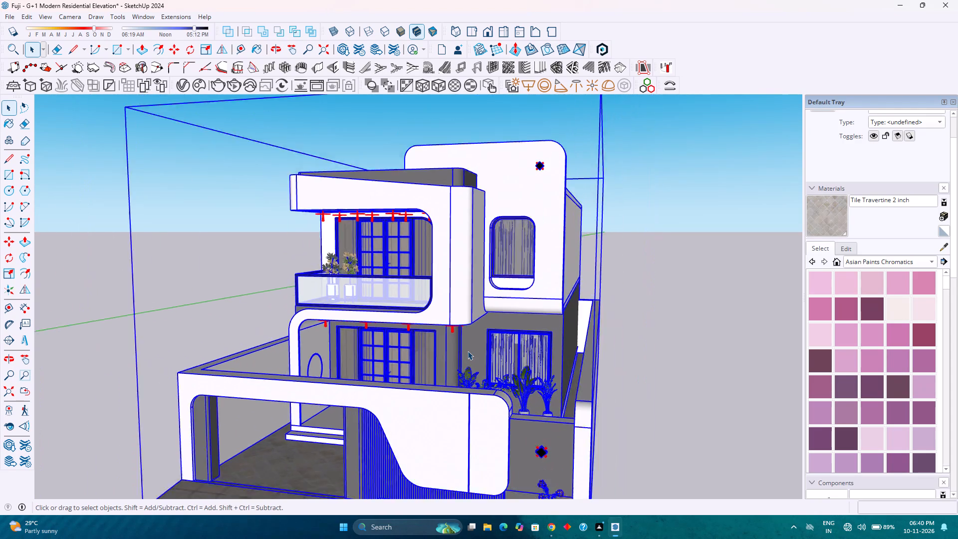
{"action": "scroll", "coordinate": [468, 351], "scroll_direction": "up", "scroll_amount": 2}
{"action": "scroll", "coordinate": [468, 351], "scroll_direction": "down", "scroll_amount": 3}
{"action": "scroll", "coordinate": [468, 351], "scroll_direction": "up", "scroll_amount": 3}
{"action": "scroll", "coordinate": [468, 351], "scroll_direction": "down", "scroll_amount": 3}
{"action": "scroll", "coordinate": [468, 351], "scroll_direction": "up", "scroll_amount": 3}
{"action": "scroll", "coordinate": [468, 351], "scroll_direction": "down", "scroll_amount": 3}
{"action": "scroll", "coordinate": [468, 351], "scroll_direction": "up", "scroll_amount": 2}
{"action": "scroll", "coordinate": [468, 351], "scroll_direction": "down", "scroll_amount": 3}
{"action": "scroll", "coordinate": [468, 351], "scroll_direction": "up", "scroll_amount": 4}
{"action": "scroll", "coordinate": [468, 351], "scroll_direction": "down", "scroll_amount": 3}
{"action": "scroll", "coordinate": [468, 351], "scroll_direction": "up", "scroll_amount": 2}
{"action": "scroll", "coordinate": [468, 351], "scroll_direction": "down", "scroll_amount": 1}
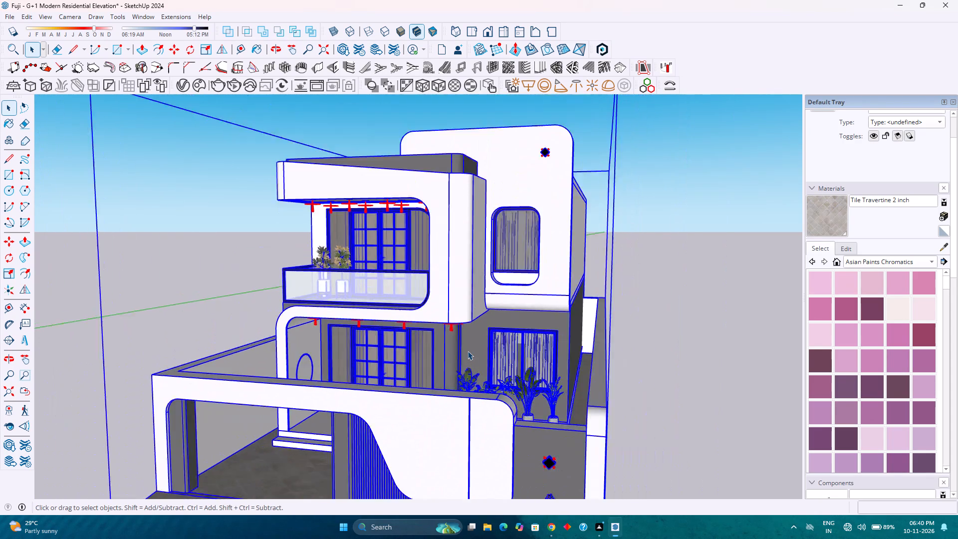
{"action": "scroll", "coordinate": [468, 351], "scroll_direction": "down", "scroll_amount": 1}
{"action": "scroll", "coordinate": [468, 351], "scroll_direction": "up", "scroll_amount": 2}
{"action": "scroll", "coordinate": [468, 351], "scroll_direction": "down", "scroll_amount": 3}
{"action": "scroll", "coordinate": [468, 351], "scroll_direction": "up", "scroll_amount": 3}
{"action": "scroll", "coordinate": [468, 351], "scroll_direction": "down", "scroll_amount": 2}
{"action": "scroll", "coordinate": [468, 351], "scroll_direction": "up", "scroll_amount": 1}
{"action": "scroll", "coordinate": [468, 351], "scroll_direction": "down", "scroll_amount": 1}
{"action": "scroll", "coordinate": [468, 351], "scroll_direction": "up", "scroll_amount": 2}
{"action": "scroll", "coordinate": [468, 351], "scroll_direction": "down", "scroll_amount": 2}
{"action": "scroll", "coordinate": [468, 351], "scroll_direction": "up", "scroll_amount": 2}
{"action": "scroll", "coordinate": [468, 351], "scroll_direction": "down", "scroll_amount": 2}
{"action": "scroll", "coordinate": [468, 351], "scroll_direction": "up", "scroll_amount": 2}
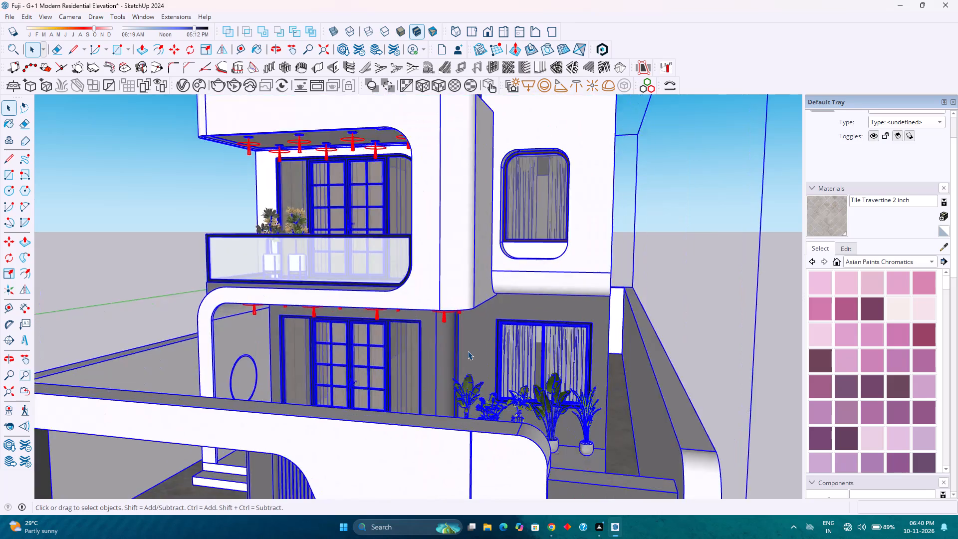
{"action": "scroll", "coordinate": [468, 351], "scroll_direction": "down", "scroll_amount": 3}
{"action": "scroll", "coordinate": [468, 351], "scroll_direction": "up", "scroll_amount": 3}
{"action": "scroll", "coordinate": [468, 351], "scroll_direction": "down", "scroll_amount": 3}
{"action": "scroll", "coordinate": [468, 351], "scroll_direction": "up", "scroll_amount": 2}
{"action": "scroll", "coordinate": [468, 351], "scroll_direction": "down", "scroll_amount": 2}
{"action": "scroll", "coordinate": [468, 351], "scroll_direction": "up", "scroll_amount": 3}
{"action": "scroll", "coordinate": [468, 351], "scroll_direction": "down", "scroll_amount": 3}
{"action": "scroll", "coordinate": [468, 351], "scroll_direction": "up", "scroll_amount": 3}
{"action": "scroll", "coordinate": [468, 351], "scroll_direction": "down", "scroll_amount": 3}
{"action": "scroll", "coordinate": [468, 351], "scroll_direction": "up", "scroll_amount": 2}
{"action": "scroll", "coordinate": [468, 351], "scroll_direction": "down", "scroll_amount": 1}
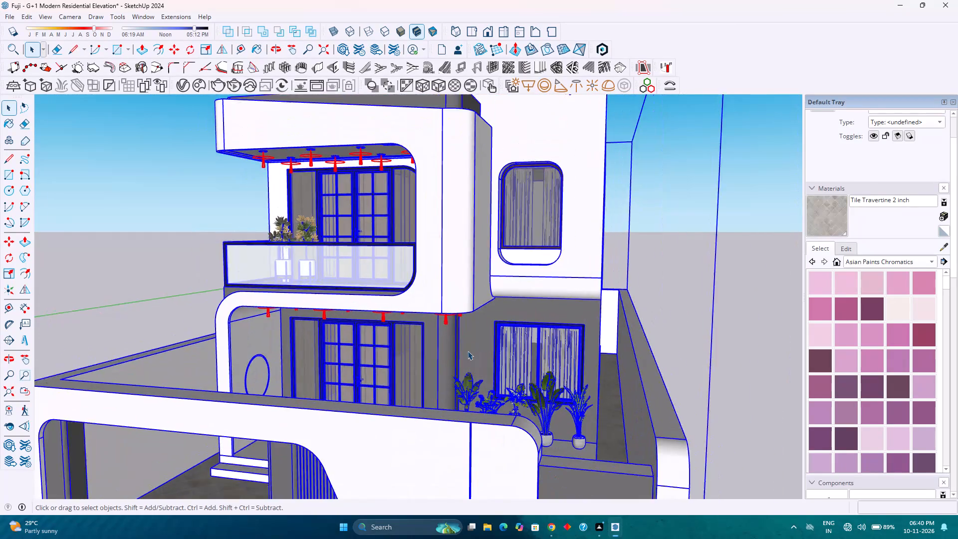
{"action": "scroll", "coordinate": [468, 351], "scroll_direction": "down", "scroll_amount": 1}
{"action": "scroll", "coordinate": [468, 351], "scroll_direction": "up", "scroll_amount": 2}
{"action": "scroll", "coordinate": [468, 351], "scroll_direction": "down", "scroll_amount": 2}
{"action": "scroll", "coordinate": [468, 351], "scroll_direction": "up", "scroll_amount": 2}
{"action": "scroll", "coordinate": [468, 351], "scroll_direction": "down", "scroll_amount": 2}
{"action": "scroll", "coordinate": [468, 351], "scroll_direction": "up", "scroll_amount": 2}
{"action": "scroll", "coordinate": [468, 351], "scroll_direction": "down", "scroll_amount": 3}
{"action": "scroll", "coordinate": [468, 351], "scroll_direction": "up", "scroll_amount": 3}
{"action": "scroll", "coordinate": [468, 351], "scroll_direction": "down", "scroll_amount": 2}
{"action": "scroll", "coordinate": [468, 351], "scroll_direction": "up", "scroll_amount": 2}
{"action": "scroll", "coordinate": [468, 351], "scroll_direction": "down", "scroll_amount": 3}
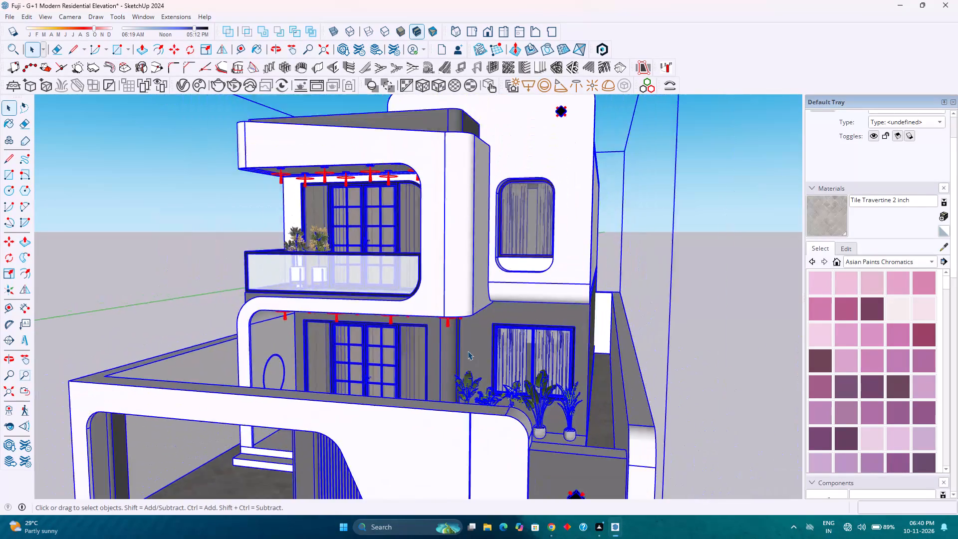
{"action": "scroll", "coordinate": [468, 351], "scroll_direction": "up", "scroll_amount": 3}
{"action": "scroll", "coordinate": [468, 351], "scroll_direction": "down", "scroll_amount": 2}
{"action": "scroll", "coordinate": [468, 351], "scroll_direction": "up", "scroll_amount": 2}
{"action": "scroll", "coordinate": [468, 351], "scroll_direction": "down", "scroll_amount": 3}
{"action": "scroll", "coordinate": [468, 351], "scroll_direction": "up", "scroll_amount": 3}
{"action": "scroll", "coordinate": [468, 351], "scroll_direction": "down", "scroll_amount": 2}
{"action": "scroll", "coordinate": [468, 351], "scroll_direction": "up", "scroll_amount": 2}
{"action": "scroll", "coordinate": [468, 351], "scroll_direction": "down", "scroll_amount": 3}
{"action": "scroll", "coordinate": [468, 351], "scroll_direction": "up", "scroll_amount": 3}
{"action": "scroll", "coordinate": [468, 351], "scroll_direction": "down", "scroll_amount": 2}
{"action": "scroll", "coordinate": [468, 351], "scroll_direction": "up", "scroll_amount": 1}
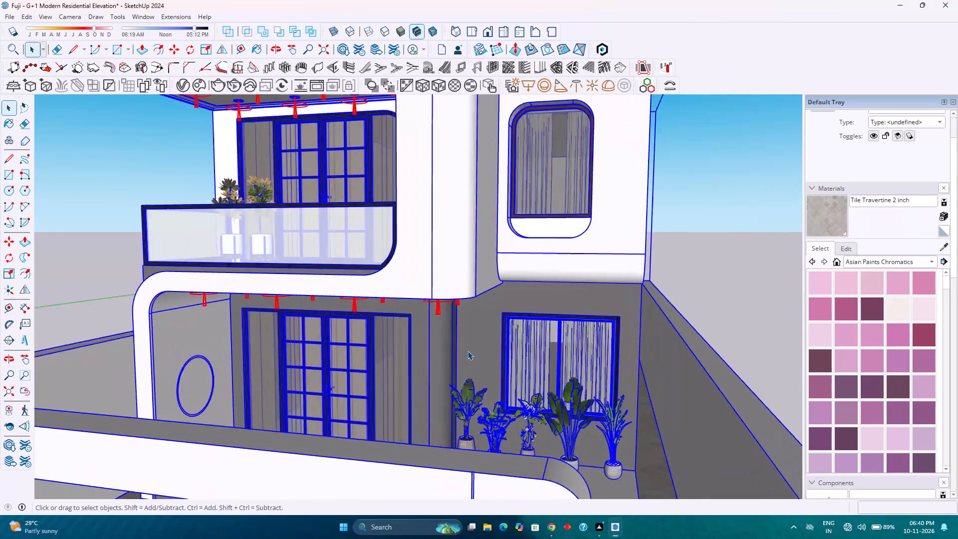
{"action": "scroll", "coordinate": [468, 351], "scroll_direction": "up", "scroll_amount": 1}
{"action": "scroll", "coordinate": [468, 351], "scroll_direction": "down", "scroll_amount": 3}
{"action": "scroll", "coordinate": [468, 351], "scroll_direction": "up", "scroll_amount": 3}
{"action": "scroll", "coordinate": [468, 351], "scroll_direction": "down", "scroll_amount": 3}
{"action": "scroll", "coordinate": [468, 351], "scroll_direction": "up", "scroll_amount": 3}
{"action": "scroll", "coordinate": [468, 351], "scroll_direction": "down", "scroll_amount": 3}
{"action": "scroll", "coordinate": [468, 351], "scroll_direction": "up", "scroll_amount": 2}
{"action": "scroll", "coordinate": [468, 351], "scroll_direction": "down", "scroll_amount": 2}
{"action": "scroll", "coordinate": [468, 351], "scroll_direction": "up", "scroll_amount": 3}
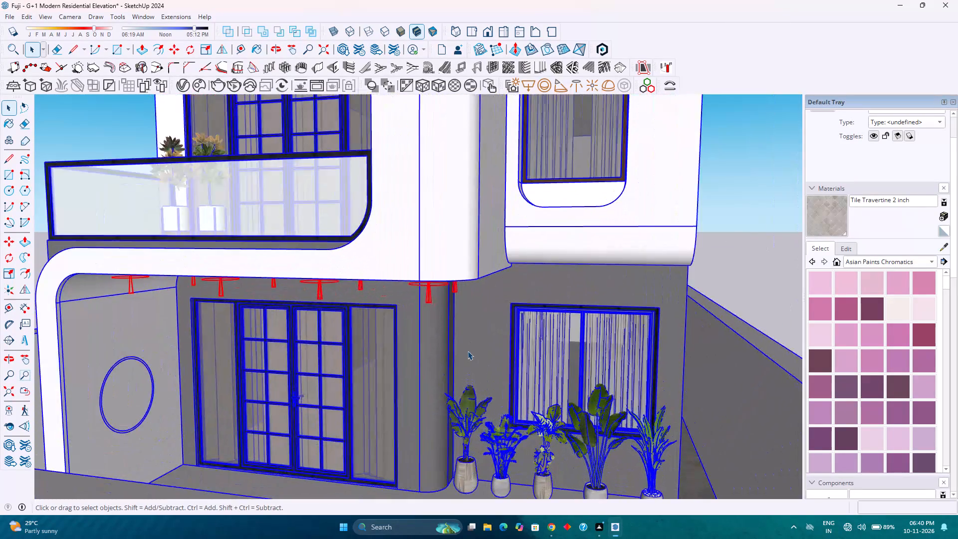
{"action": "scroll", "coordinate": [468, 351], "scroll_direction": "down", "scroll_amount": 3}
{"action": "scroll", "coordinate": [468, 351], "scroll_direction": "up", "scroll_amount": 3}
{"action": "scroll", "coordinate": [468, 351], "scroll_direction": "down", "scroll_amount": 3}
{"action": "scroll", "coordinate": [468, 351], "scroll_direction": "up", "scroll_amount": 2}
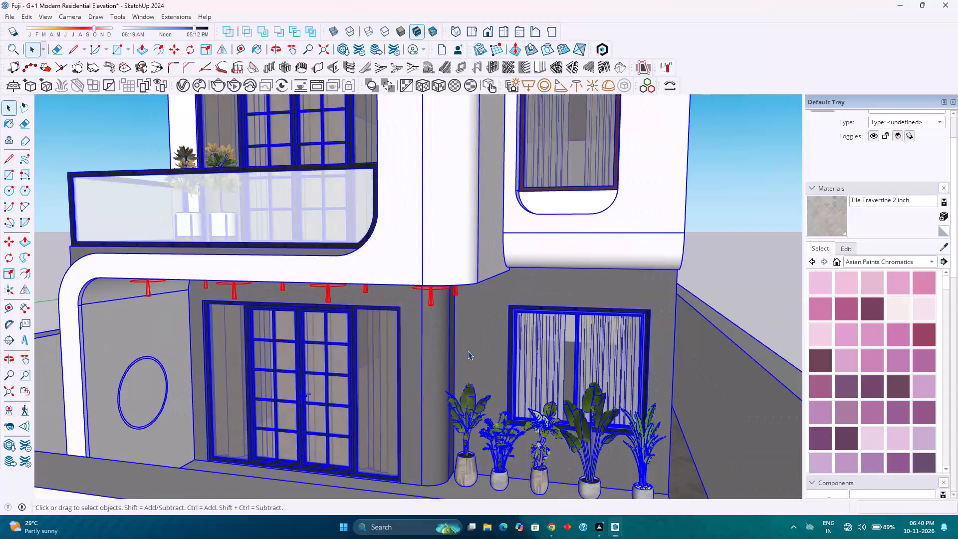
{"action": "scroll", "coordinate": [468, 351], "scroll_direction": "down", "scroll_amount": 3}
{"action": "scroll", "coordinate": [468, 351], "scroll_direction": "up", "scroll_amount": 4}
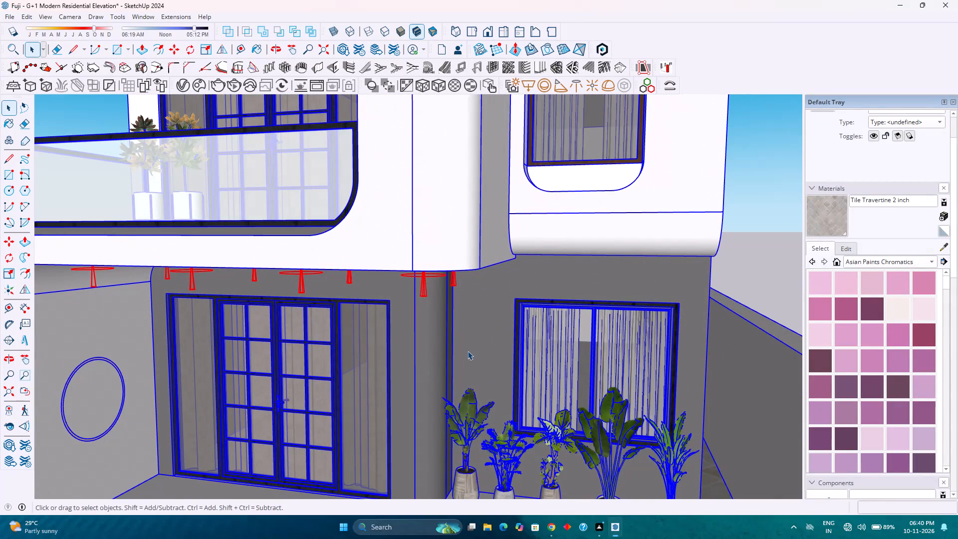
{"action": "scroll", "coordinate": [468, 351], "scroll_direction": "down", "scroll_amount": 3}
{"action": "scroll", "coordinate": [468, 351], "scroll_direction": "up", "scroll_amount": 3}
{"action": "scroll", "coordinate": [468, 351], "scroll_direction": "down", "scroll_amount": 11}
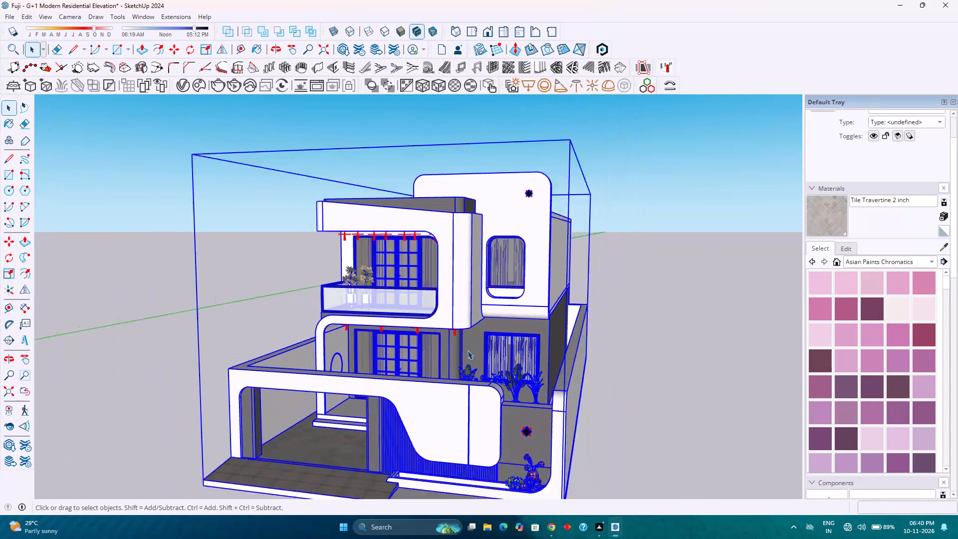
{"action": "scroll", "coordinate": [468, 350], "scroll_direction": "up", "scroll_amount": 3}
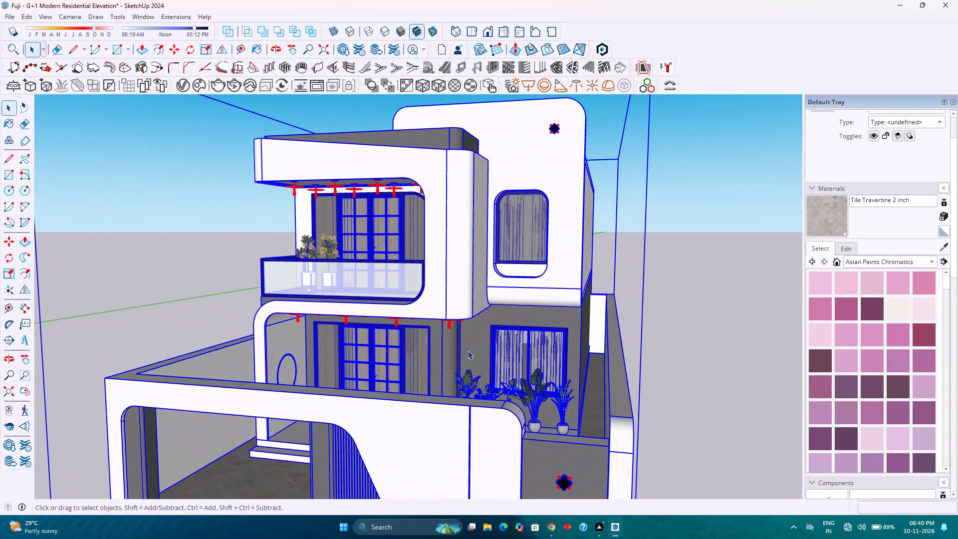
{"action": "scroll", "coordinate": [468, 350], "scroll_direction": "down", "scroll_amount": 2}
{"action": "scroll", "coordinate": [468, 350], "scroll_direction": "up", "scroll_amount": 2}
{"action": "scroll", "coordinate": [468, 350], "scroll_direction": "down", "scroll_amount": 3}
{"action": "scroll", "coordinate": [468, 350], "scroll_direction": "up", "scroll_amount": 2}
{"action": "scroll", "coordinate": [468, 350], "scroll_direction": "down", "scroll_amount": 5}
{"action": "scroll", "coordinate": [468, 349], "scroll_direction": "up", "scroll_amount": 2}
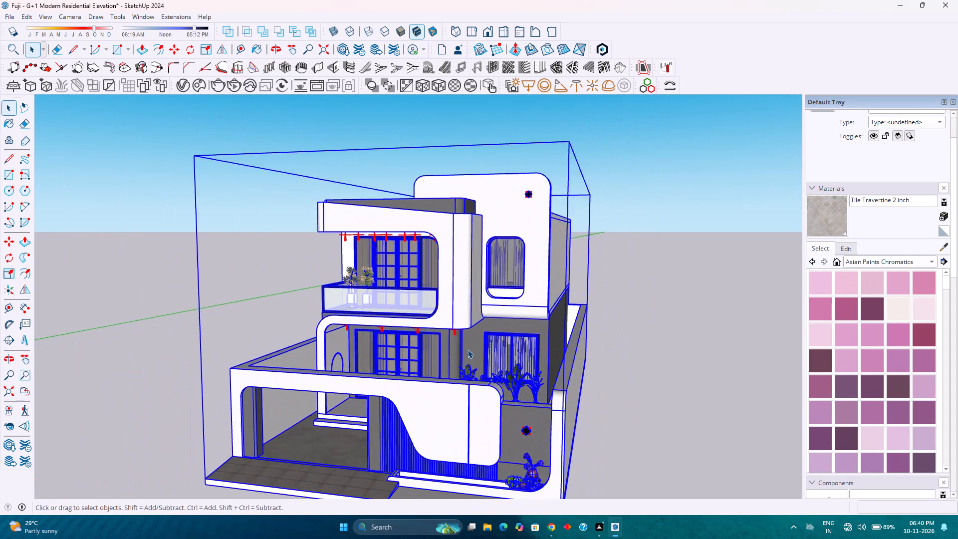
Inspect the house's front elevation close up and at full extent, covering the balcony, upper windows and curved compound wall.
{"action": "scroll", "coordinate": [468, 349], "scroll_direction": "down", "scroll_amount": 2}
{"action": "scroll", "coordinate": [468, 349], "scroll_direction": "up", "scroll_amount": 3}
{"action": "scroll", "coordinate": [468, 349], "scroll_direction": "down", "scroll_amount": 1}
{"action": "scroll", "coordinate": [468, 349], "scroll_direction": "up", "scroll_amount": 7}
{"action": "scroll", "coordinate": [468, 349], "scroll_direction": "down", "scroll_amount": 6}
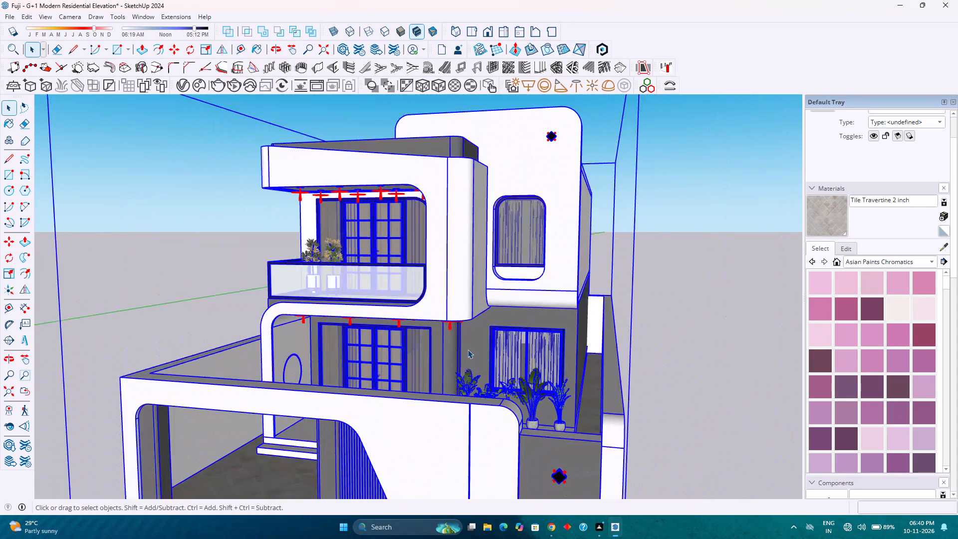
{"action": "scroll", "coordinate": [468, 349], "scroll_direction": "down", "scroll_amount": 1}
{"action": "scroll", "coordinate": [468, 349], "scroll_direction": "up", "scroll_amount": 4}
{"action": "scroll", "coordinate": [468, 349], "scroll_direction": "down", "scroll_amount": 7}
{"action": "scroll", "coordinate": [497, 404], "scroll_direction": "up", "scroll_amount": 2}
{"action": "scroll", "coordinate": [458, 388], "scroll_direction": "up", "scroll_amount": 1}
{"action": "middle_click_drag", "start_coordinate": [458, 388], "coordinate": [458, 383]}
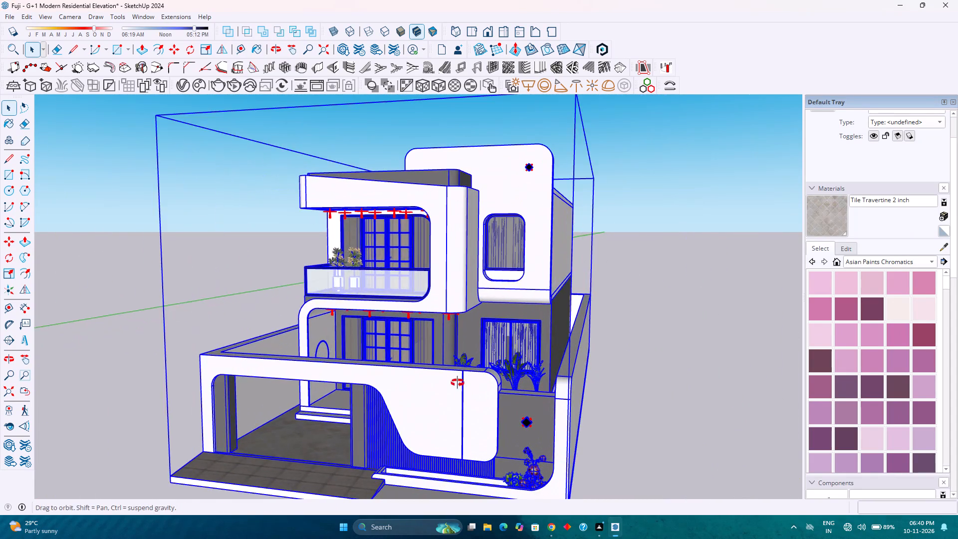
{"action": "middle_click_drag", "start_coordinate": [458, 383], "coordinate": [461, 372]}
{"action": "scroll", "coordinate": [462, 370], "scroll_direction": "down", "scroll_amount": 3}
{"action": "middle_click_drag", "start_coordinate": [457, 374], "coordinate": [465, 370]}
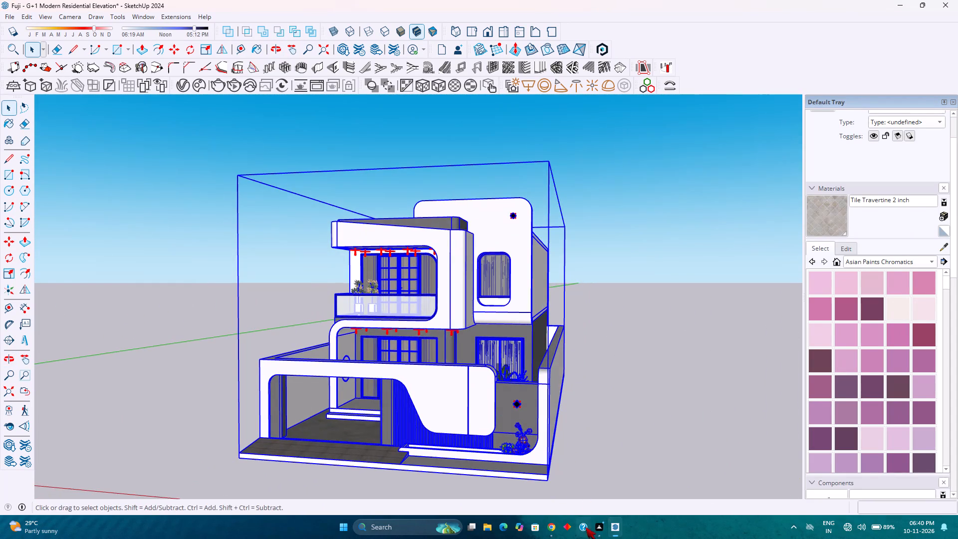
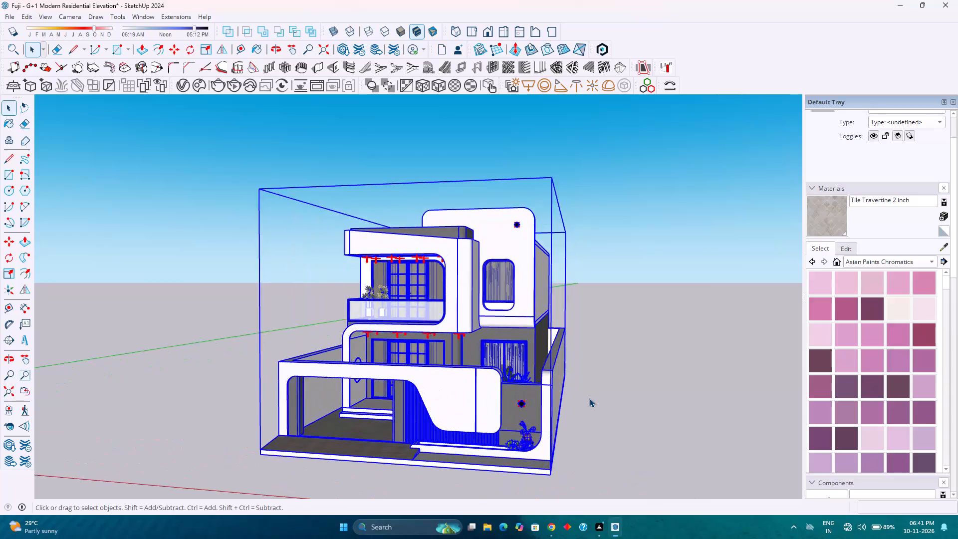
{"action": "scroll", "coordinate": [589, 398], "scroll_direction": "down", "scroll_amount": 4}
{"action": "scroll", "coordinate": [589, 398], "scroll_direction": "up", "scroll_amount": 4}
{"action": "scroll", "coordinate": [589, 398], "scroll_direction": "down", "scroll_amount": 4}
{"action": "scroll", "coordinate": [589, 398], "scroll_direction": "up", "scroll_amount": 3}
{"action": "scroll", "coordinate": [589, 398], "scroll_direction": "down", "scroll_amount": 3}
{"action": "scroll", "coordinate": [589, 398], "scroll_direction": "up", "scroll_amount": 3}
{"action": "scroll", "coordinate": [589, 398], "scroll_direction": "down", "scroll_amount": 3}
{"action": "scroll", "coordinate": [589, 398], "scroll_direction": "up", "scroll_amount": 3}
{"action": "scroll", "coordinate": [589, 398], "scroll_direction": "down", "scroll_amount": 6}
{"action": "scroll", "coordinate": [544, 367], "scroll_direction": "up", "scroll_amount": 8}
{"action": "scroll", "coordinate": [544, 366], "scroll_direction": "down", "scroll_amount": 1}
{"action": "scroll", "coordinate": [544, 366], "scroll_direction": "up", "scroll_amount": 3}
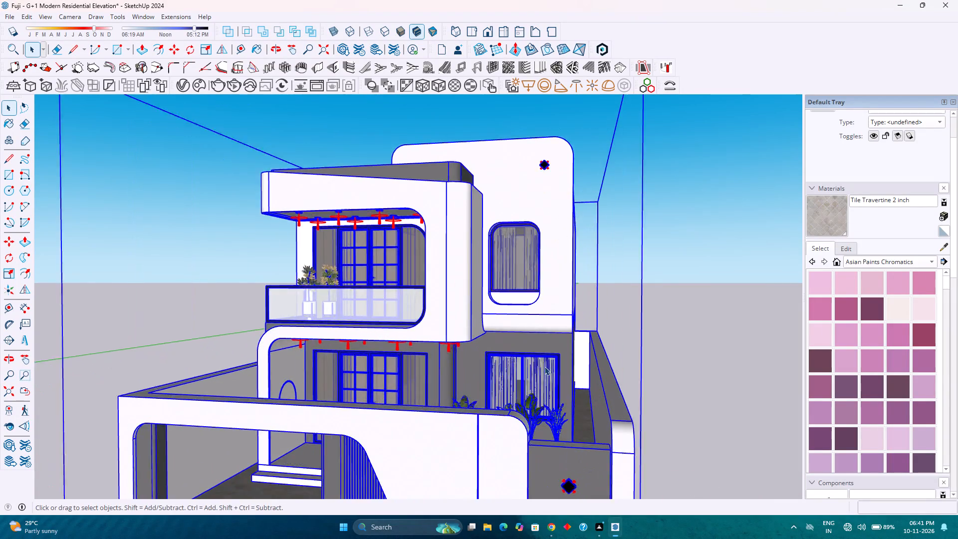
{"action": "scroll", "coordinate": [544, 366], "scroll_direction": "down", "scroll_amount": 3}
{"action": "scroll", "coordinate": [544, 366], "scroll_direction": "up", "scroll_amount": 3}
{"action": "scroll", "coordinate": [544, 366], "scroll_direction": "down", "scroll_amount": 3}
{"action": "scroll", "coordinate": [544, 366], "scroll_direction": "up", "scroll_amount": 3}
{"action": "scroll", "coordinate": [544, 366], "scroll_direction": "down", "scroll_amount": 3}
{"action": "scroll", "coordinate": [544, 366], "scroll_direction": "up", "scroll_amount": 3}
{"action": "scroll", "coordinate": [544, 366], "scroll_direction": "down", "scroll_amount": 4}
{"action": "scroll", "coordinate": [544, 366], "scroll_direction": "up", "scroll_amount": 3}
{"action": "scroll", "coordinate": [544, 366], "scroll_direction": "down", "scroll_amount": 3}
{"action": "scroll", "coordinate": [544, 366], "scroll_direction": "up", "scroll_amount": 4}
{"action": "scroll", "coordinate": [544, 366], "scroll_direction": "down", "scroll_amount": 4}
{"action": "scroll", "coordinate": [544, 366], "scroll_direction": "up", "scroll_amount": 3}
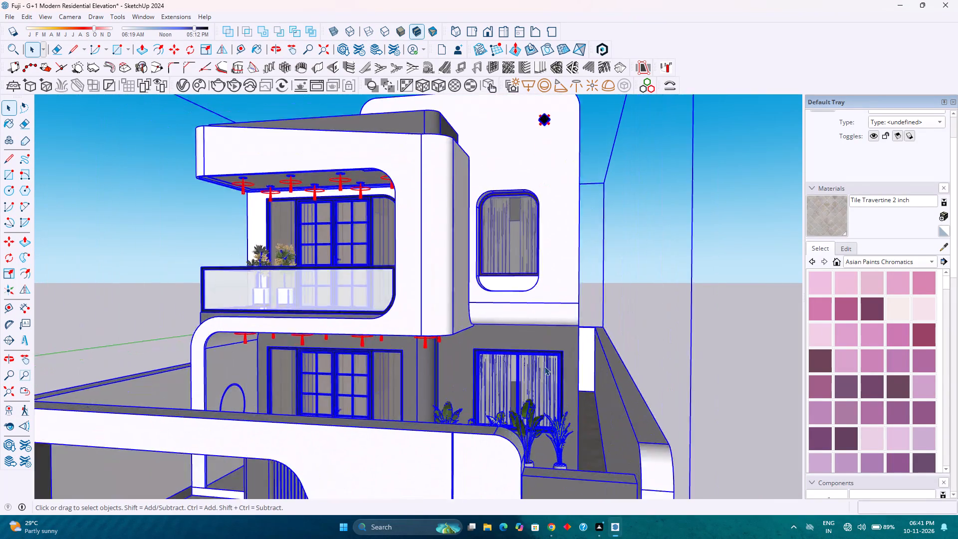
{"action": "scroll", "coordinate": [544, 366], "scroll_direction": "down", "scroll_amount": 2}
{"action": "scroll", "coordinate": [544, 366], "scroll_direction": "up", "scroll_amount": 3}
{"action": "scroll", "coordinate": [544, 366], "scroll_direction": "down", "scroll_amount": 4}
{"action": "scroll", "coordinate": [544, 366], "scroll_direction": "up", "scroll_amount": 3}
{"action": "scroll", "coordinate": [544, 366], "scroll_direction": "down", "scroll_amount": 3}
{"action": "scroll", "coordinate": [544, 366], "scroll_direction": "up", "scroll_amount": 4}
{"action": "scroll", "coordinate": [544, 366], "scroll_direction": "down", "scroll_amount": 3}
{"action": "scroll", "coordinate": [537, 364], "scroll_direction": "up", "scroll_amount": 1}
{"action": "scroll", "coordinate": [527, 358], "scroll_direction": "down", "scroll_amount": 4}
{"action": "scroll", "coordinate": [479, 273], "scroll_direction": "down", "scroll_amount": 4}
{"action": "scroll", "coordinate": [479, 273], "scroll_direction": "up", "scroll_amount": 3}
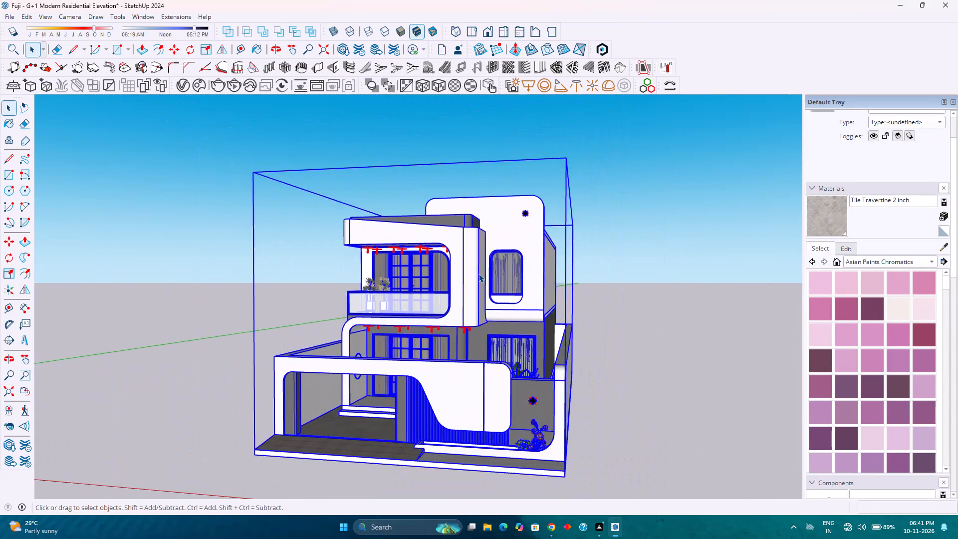
Examine the house from the front and from a low angle, closing in on the entrance porch and curved compound wall.
{"action": "scroll", "coordinate": [479, 273], "scroll_direction": "down", "scroll_amount": 8}
{"action": "middle_click_drag", "start_coordinate": [472, 297], "coordinate": [535, 301]}
{"action": "scroll", "coordinate": [513, 319], "scroll_direction": "up", "scroll_amount": 6}
{"action": "middle_click_drag", "start_coordinate": [507, 320], "coordinate": [504, 320]}
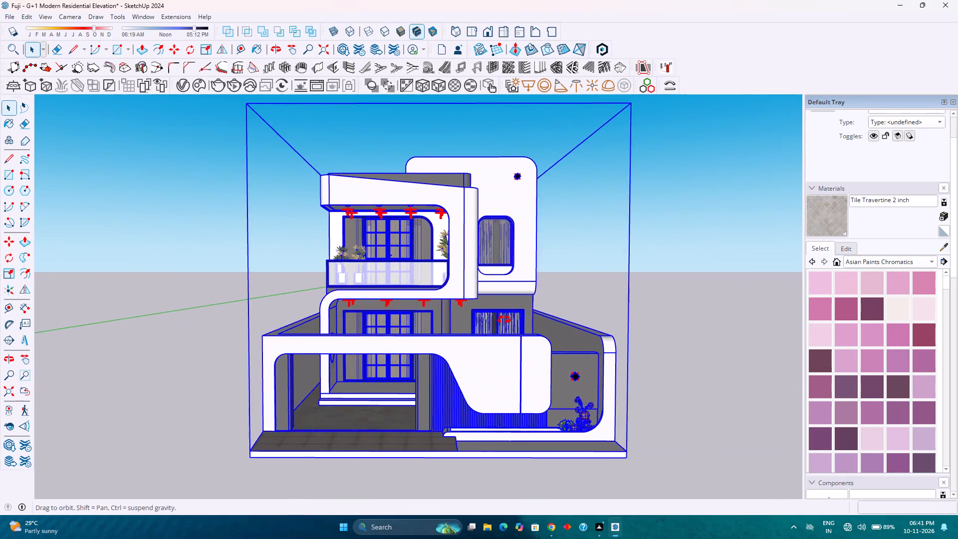
{"action": "middle_click_drag", "start_coordinate": [504, 320], "coordinate": [485, 300]}
{"action": "scroll", "coordinate": [457, 298], "scroll_direction": "up", "scroll_amount": 4}
{"action": "scroll", "coordinate": [457, 298], "scroll_direction": "down", "scroll_amount": 3}
{"action": "scroll", "coordinate": [457, 298], "scroll_direction": "up", "scroll_amount": 3}
{"action": "scroll", "coordinate": [457, 298], "scroll_direction": "down", "scroll_amount": 4}
{"action": "scroll", "coordinate": [457, 298], "scroll_direction": "up", "scroll_amount": 1}
{"action": "scroll", "coordinate": [457, 298], "scroll_direction": "down", "scroll_amount": 3}
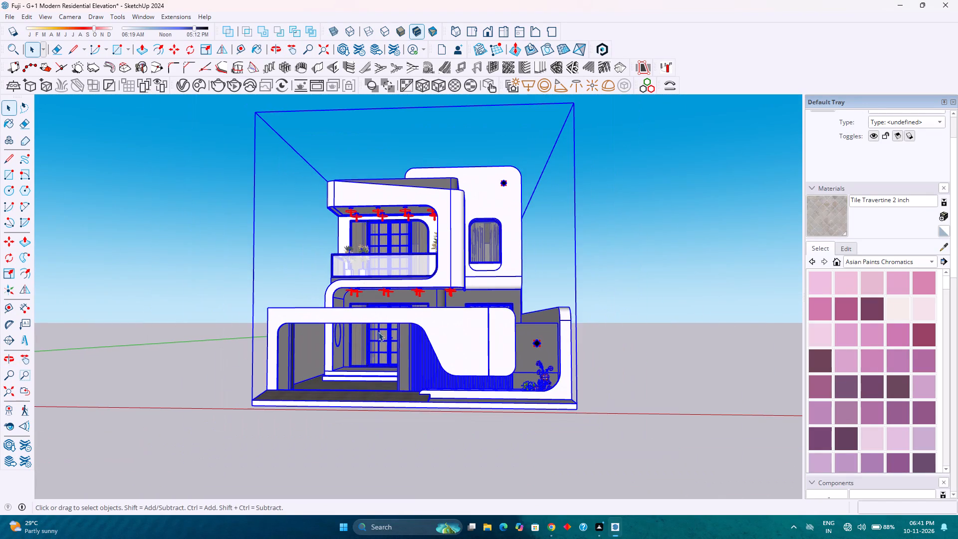
{"action": "scroll", "coordinate": [388, 355], "scroll_direction": "up", "scroll_amount": 3}
{"action": "scroll", "coordinate": [389, 354], "scroll_direction": "down", "scroll_amount": 3}
{"action": "scroll", "coordinate": [389, 354], "scroll_direction": "up", "scroll_amount": 3}
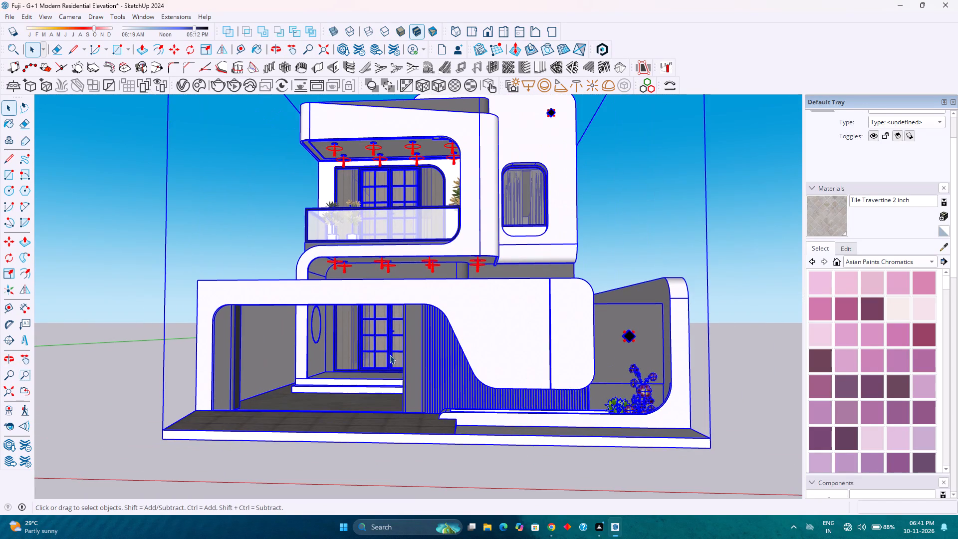
{"action": "scroll", "coordinate": [390, 355], "scroll_direction": "down", "scroll_amount": 3}
{"action": "scroll", "coordinate": [390, 355], "scroll_direction": "up", "scroll_amount": 3}
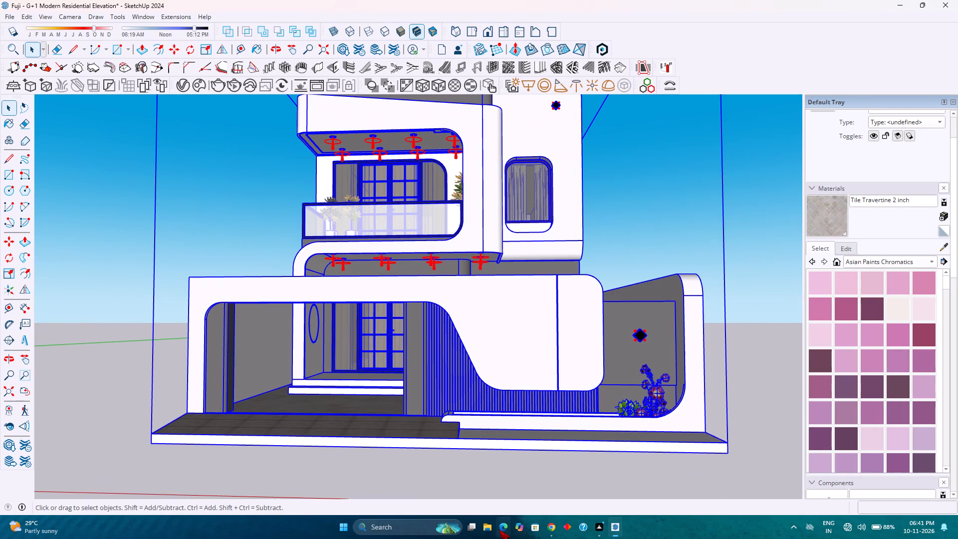
Open the day render "Modern Curved House Exterior" from the Downloads folder and examine its balcony, facade and compound wall.
{"action": "left_click", "coordinate": [488, 531]}
{"action": "left_click", "coordinate": [479, 214]}
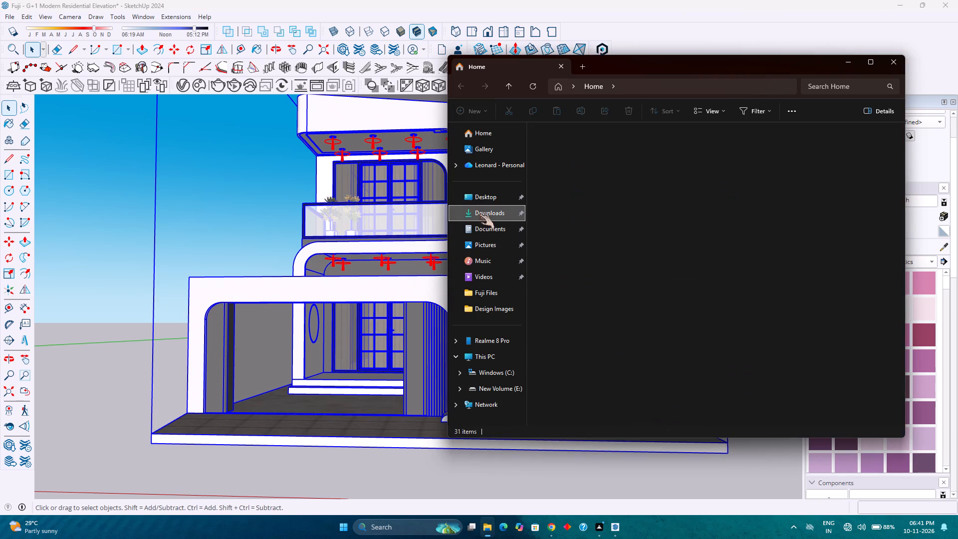
{"action": "double_click", "coordinate": [599, 181]}
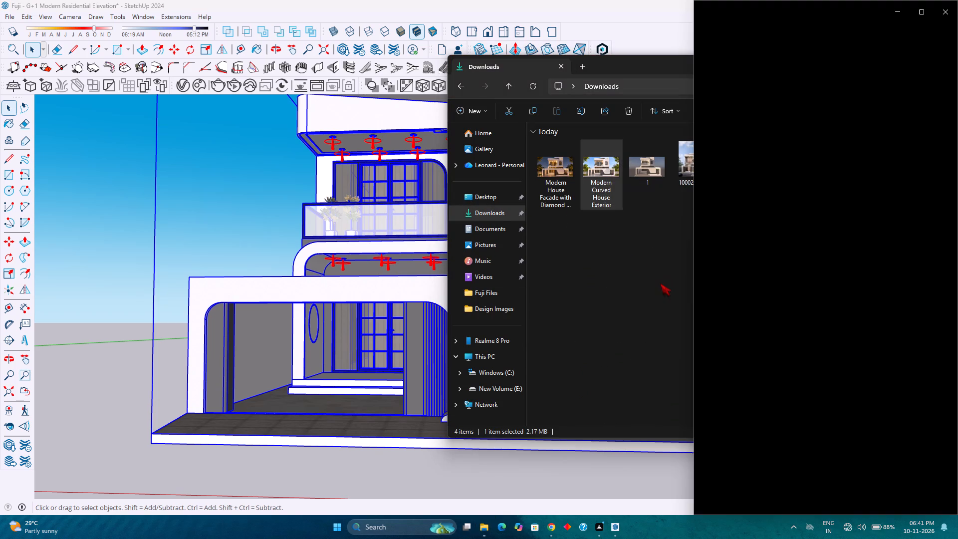
{"action": "scroll", "coordinate": [880, 329], "scroll_direction": "up", "scroll_amount": 7}
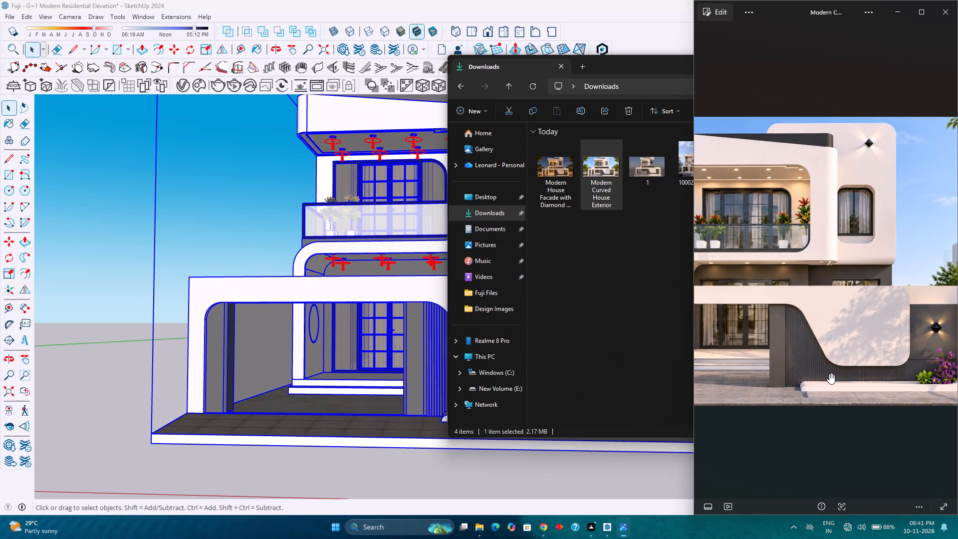
{"action": "scroll", "coordinate": [828, 372], "scroll_direction": "down", "scroll_amount": 2}
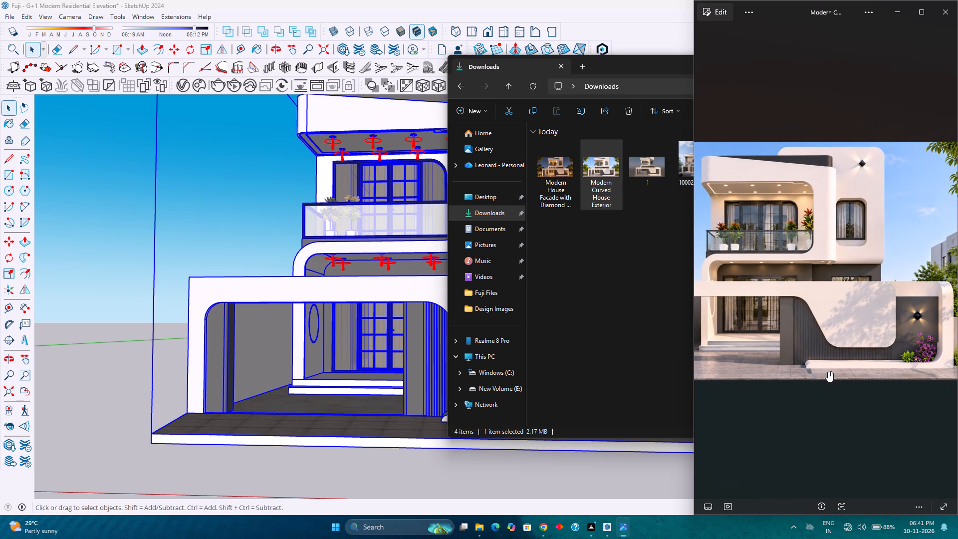
{"action": "scroll", "coordinate": [827, 369], "scroll_direction": "down", "scroll_amount": 2}
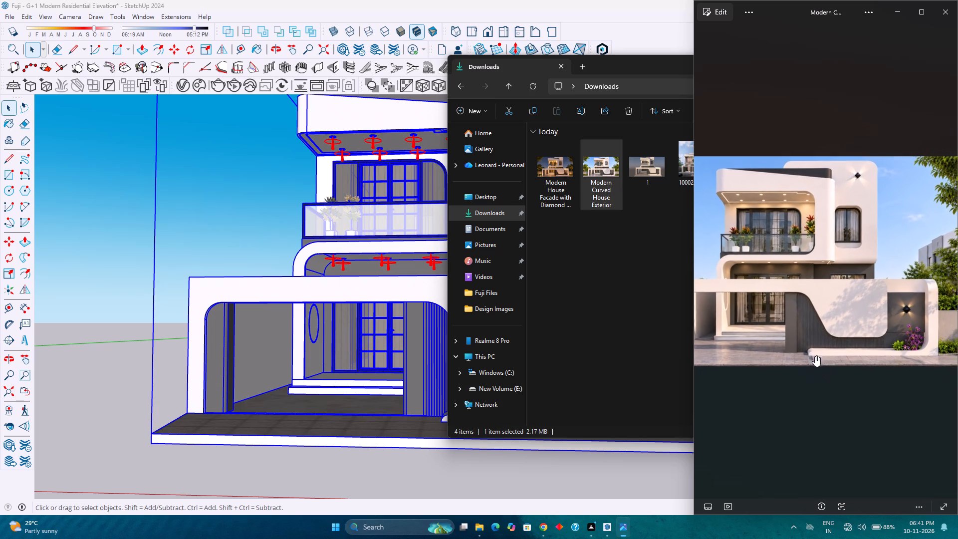
{"action": "scroll", "coordinate": [766, 237], "scroll_direction": "up", "scroll_amount": 3}
{"action": "scroll", "coordinate": [766, 237], "scroll_direction": "down", "scroll_amount": 1}
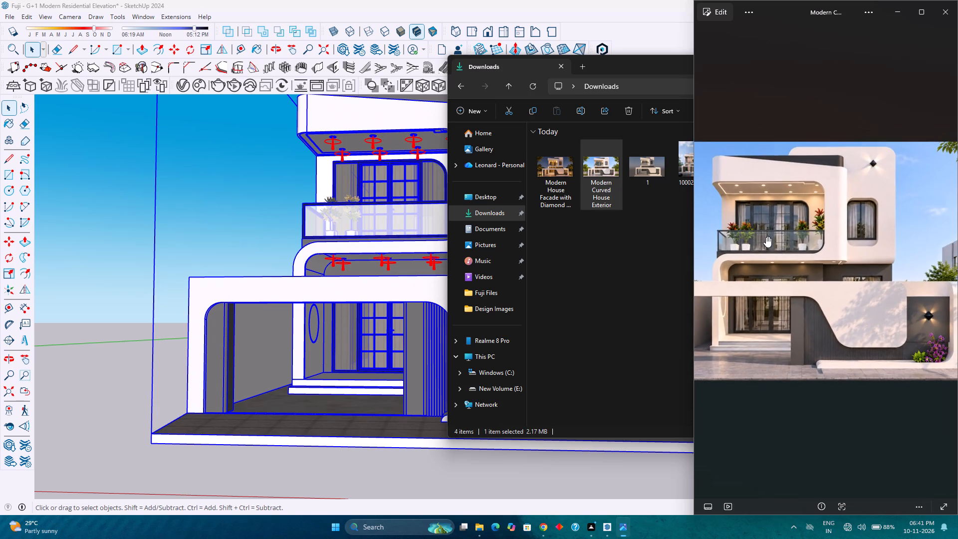
{"action": "scroll", "coordinate": [766, 237], "scroll_direction": "up", "scroll_amount": 1}
{"action": "scroll", "coordinate": [766, 237], "scroll_direction": "down", "scroll_amount": 7}
{"action": "scroll", "coordinate": [766, 237], "scroll_direction": "up", "scroll_amount": 1}
{"action": "scroll", "coordinate": [766, 237], "scroll_direction": "down", "scroll_amount": 3}
Compare the day render with the night render by alternating between them, inspect the day image up close, and close the viewer.
{"action": "key", "text": "Left"}
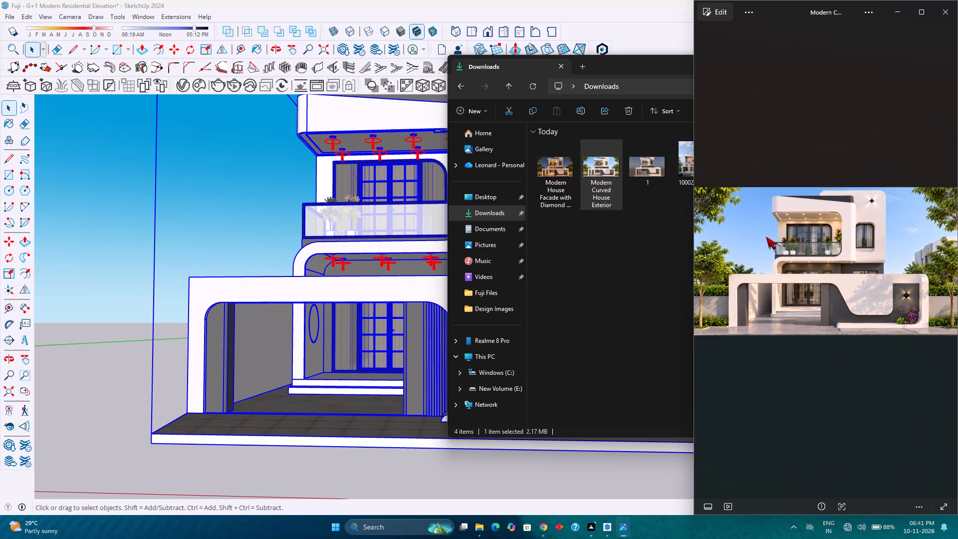
{"action": "key", "text": "Right"}
{"action": "key", "text": "Left"}
{"action": "key", "text": "Right"}
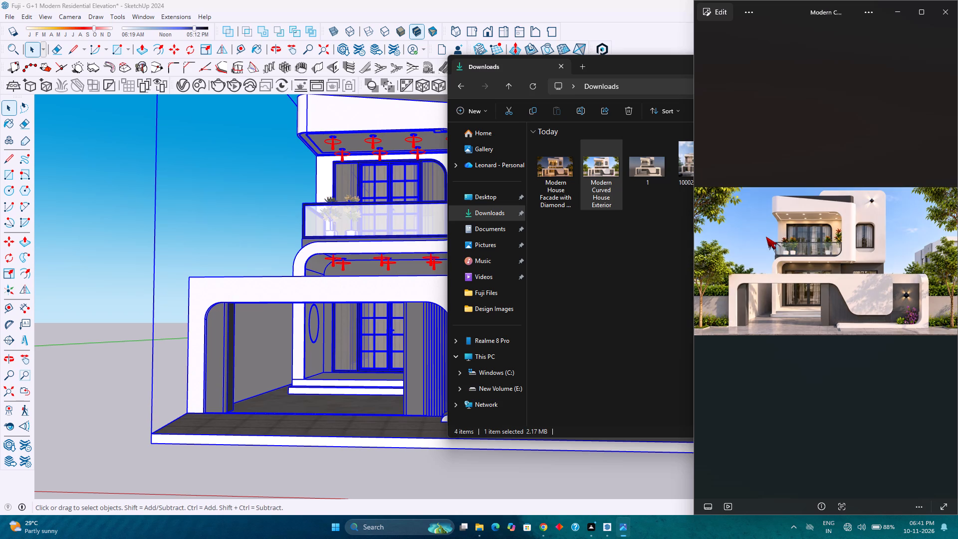
{"action": "key", "text": "Left"}
{"action": "key", "text": "Right"}
{"action": "key", "text": "Left"}
{"action": "key", "text": "Right"}
{"action": "key", "text": "Left"}
{"action": "key", "text": "Right"}
{"action": "key", "text": "Left"}
{"action": "key", "text": "Right"}
{"action": "key", "text": "Left"}
{"action": "key", "text": "Right"}
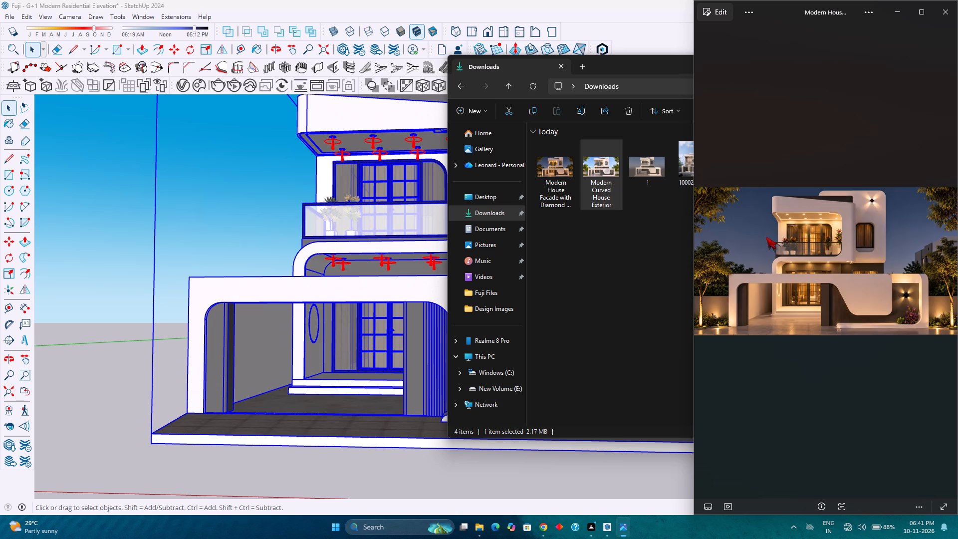
{"action": "key", "text": "Left"}
{"action": "key", "text": "Right"}
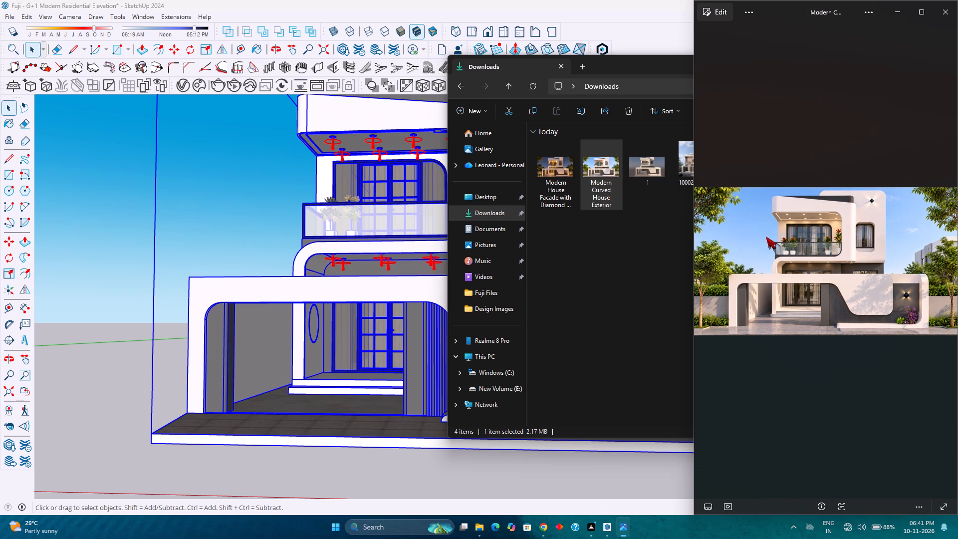
{"action": "scroll", "coordinate": [833, 238], "scroll_direction": "up", "scroll_amount": 3}
{"action": "scroll", "coordinate": [833, 238], "scroll_direction": "down", "scroll_amount": 3}
{"action": "scroll", "coordinate": [833, 238], "scroll_direction": "up", "scroll_amount": 3}
{"action": "scroll", "coordinate": [833, 238], "scroll_direction": "down", "scroll_amount": 3}
{"action": "scroll", "coordinate": [833, 238], "scroll_direction": "up", "scroll_amount": 3}
{"action": "scroll", "coordinate": [833, 238], "scroll_direction": "down", "scroll_amount": 3}
{"action": "scroll", "coordinate": [833, 238], "scroll_direction": "up", "scroll_amount": 3}
{"action": "scroll", "coordinate": [833, 238], "scroll_direction": "down", "scroll_amount": 4}
{"action": "scroll", "coordinate": [833, 238], "scroll_direction": "up", "scroll_amount": 3}
{"action": "scroll", "coordinate": [833, 238], "scroll_direction": "down", "scroll_amount": 7}
{"action": "left_click", "coordinate": [944, 8]}
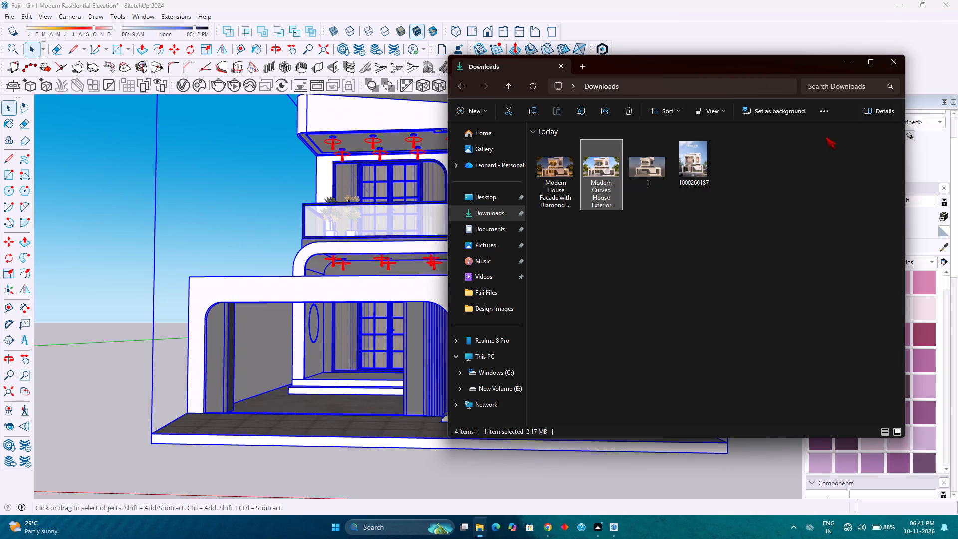
Rename the day render "Modern Curved House Exterior" in Downloads as "Fuji - G+1 Residential Elevation".
{"action": "left_click", "coordinate": [586, 106]}
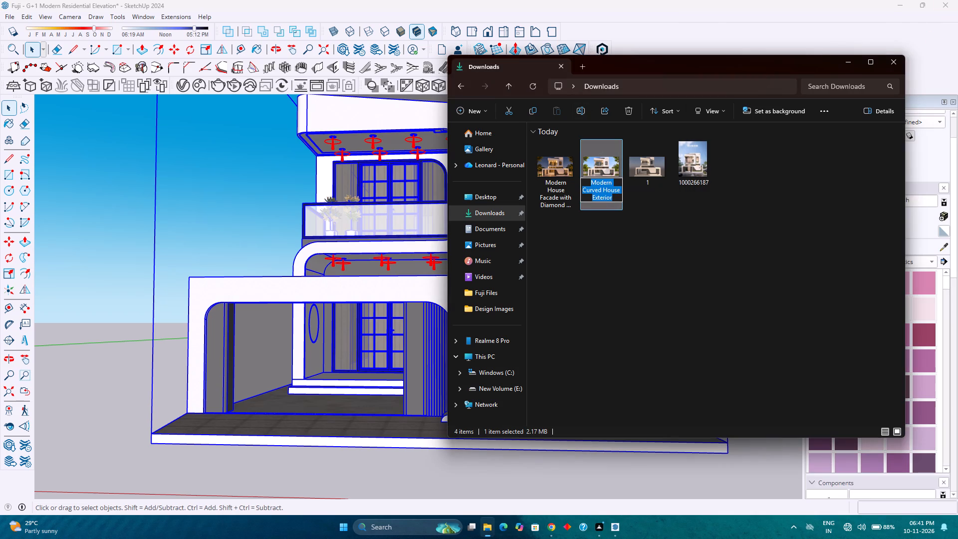
{"action": "key", "text": "shift+d"}
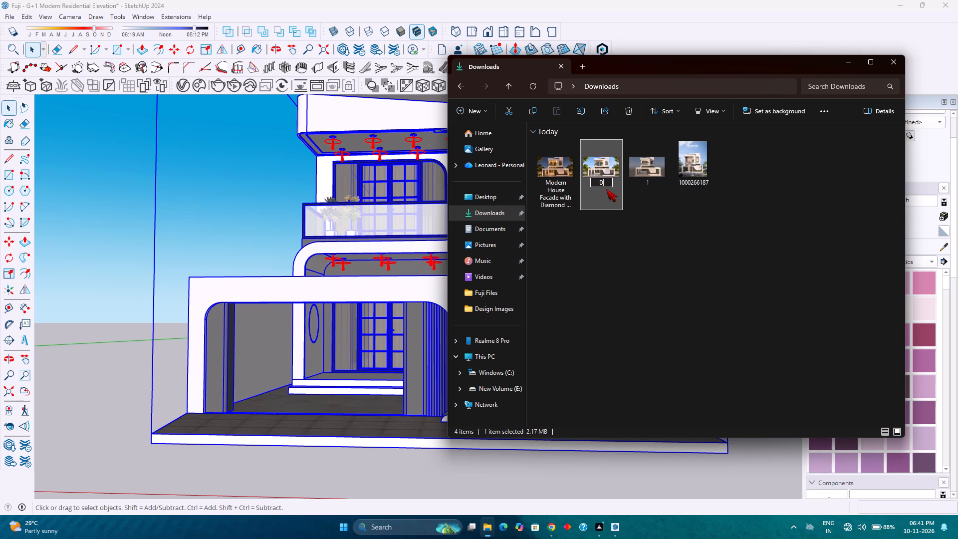
{"action": "key", "text": "BackSpace"}
{"action": "type", "text": "Fuji"}
{"action": "key", "text": "space"}
{"action": "type", "text": "-"}
{"action": "key", "text": "space"}
{"action": "key", "text": "g"}
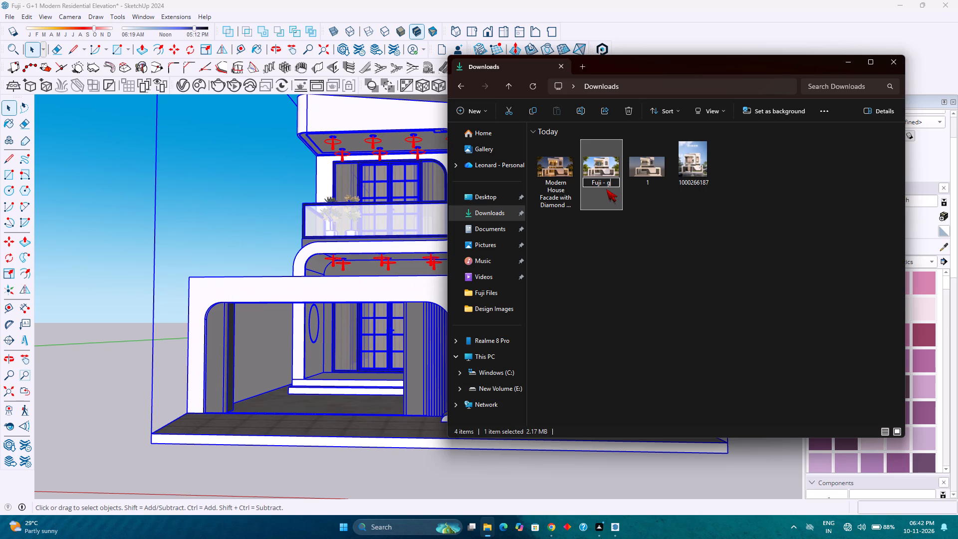
{"action": "key", "text": "BackSpace"}
{"action": "key", "text": "shift+g"}
{"action": "type", "text": "+1 Residential"}
{"action": "key", "text": "space"}
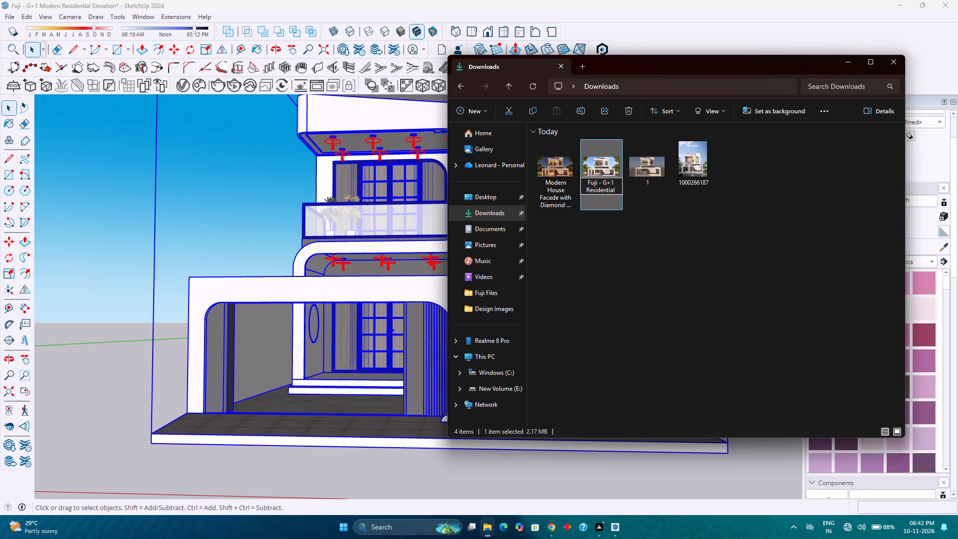
{"action": "type", "text": "Ele"}
{"action": "type", "text": "vatio"}
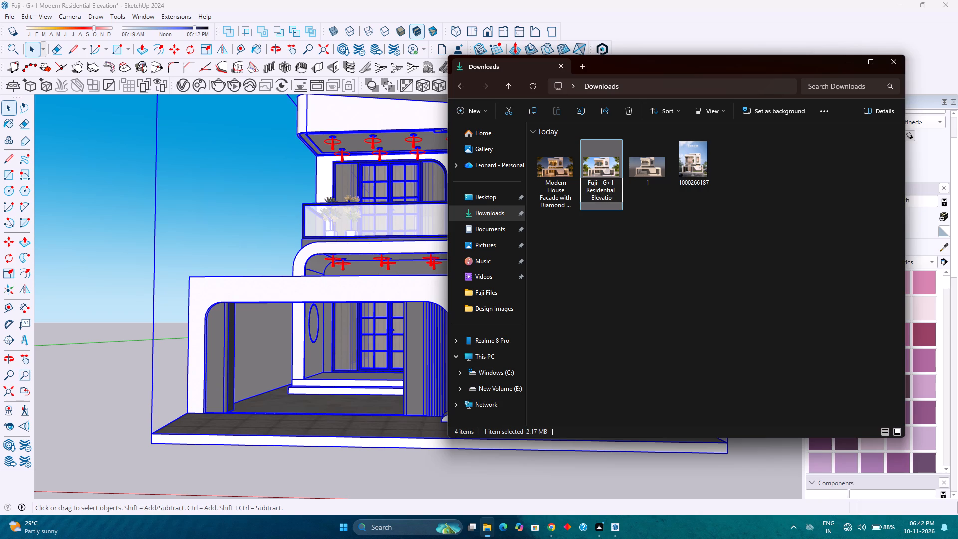
{"action": "type", "text": "n"}
{"action": "key", "text": "space"}
{"action": "key", "text": "BackSpace"}
{"action": "key", "text": "Return"}
Rename the night render "Modern House Facade with Diamond Beam Lights" in Downloads as "Fuji G+1 Residential Elevation - 1".
{"action": "left_click", "coordinate": [559, 179]}
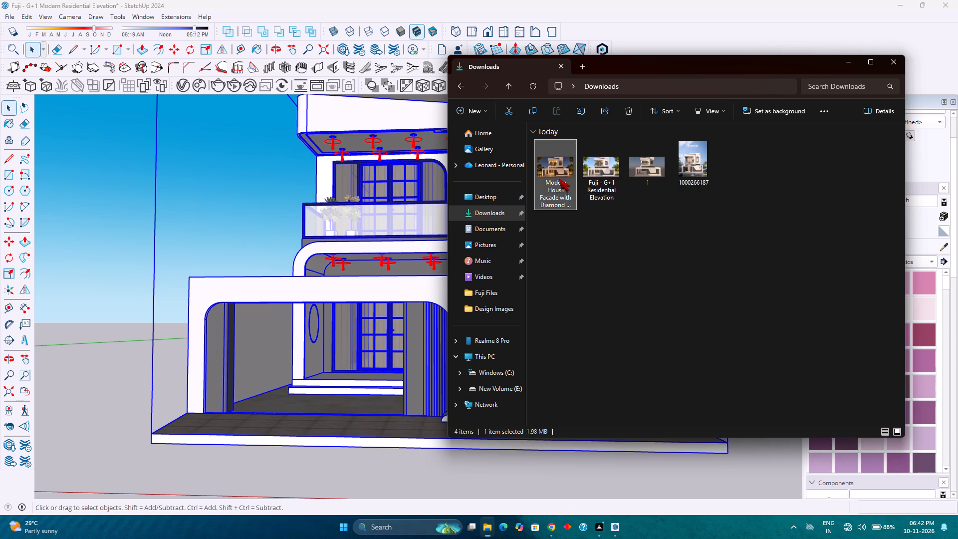
{"action": "left_click", "coordinate": [581, 106]}
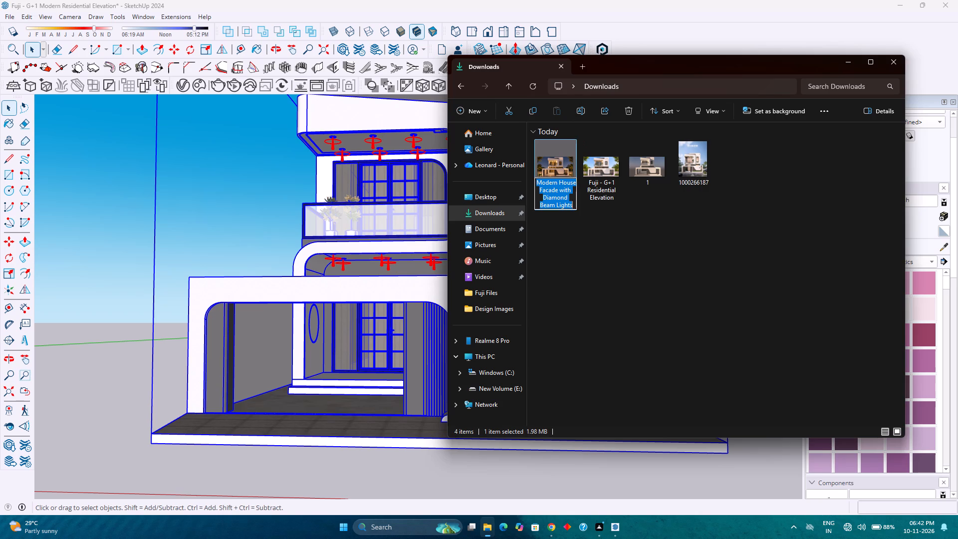
{"action": "type", "text": "Fuji"}
{"action": "key", "text": "space"}
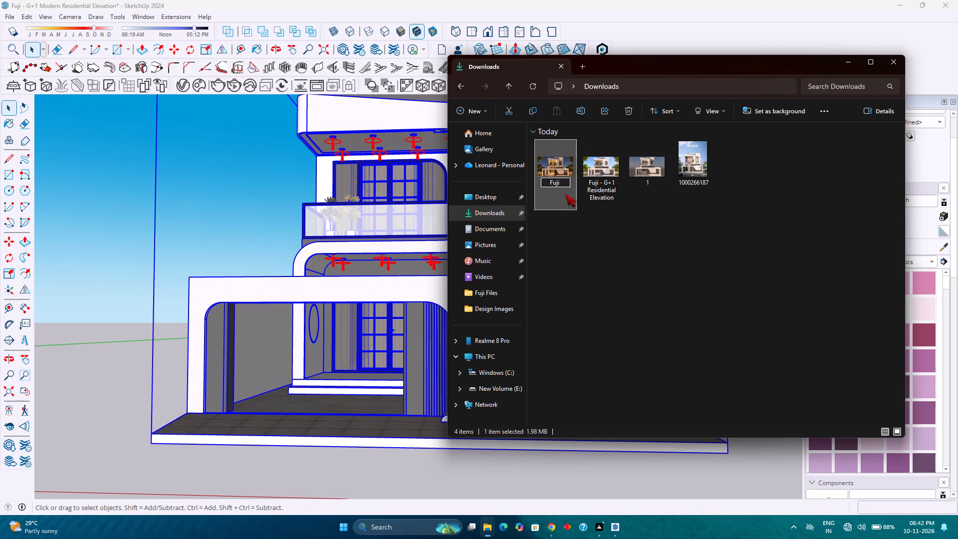
{"action": "key", "text": "shift+g"}
{"action": "key", "text": "plus"}
{"action": "type", "text": "1"}
{"action": "key", "text": "space"}
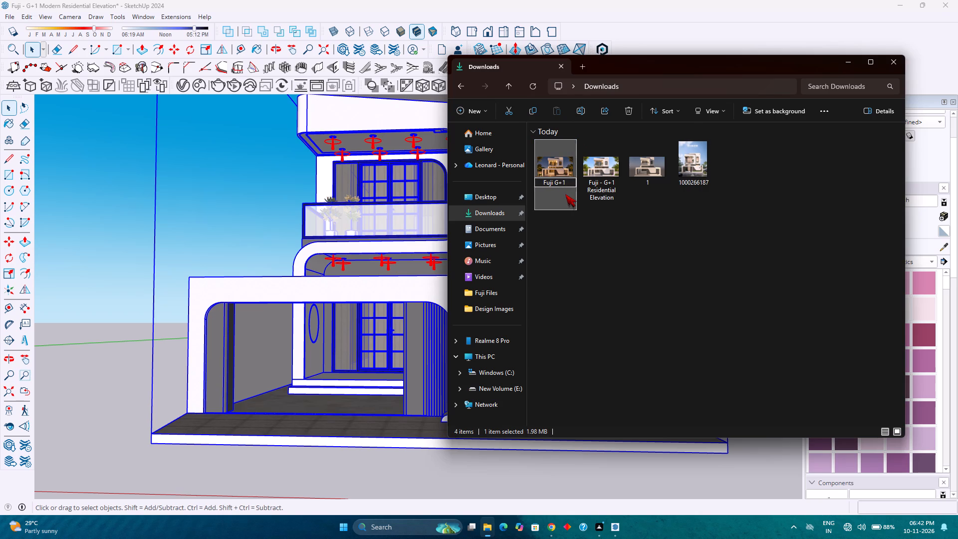
{"action": "type", "text": "Residenti"}
{"action": "type", "text": "al"}
{"action": "key", "text": "space"}
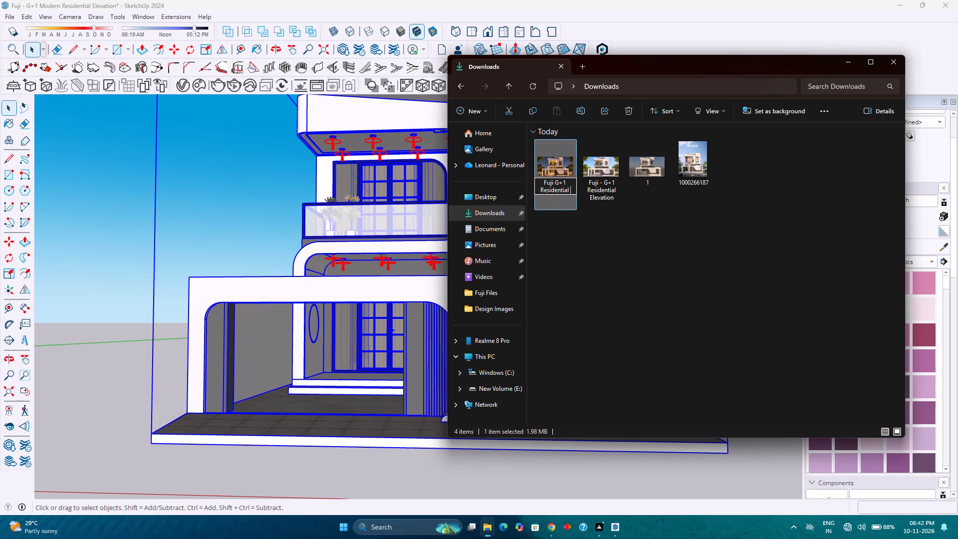
{"action": "type", "text": "Elevation"}
{"action": "key", "text": "space"}
{"action": "type", "text": "- 1"}
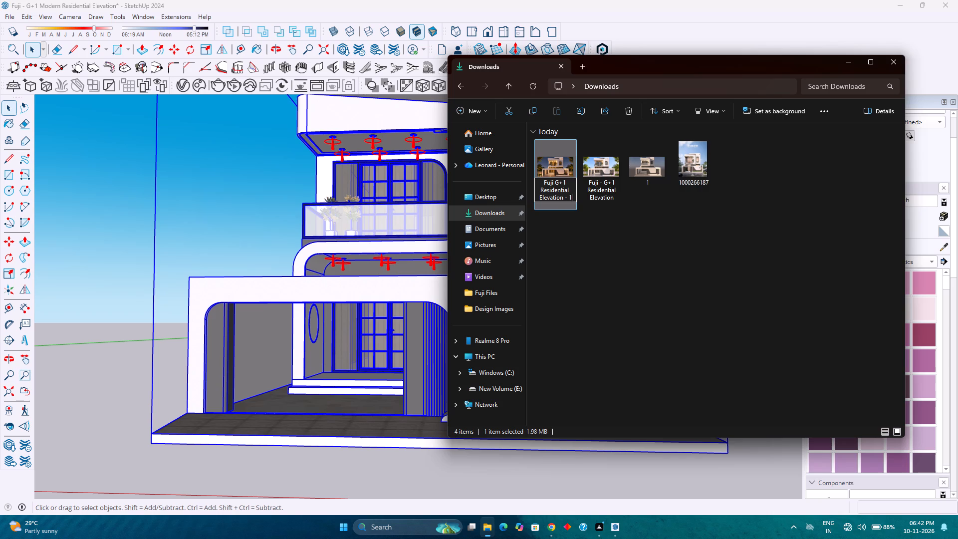
{"action": "key", "text": "Return"}
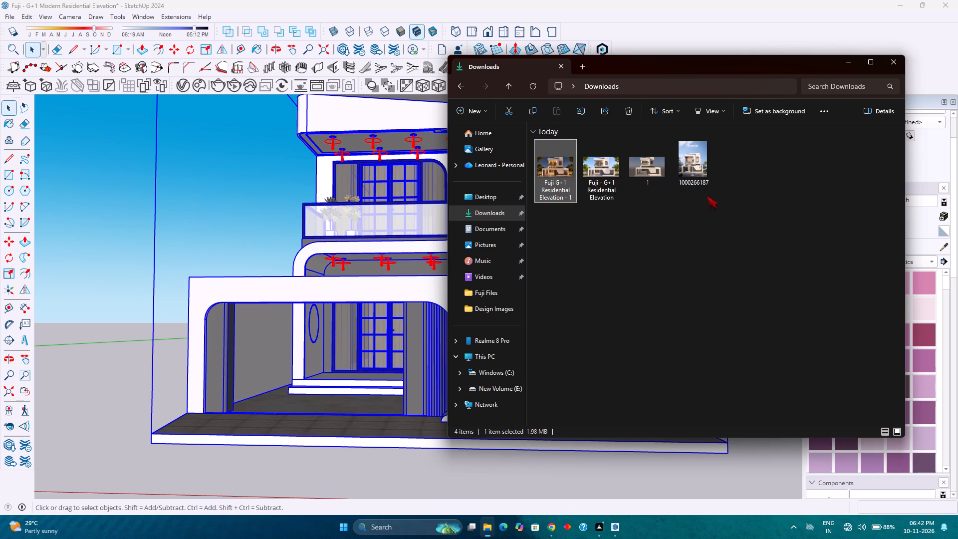
{"action": "left_click_drag", "start_coordinate": [708, 200], "coordinate": [658, 175]}
{"action": "left_click", "coordinate": [625, 113]}
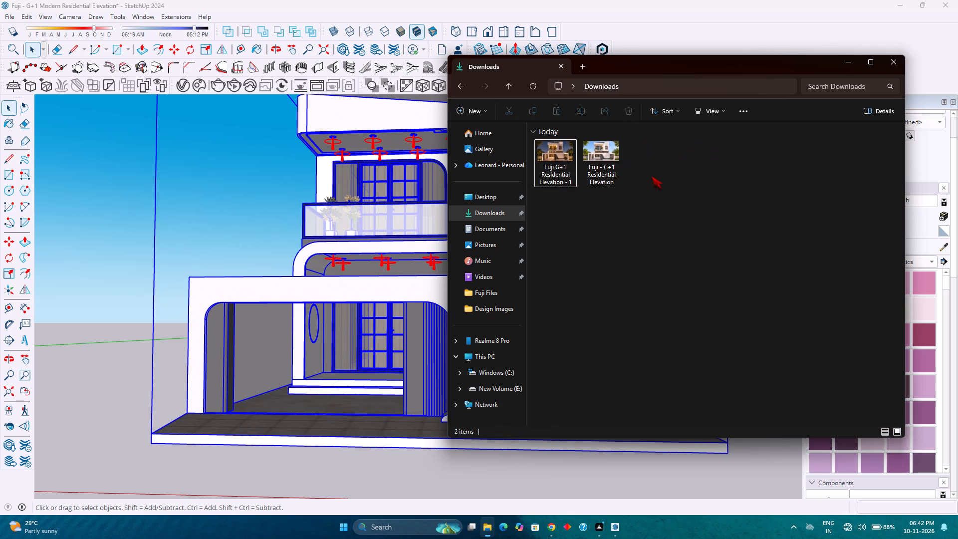
{"action": "left_click", "coordinate": [845, 62]}
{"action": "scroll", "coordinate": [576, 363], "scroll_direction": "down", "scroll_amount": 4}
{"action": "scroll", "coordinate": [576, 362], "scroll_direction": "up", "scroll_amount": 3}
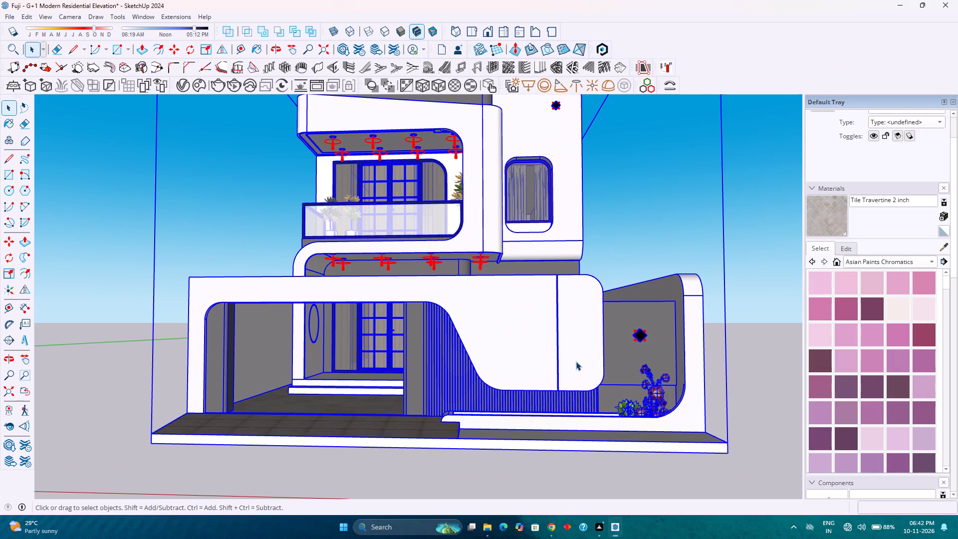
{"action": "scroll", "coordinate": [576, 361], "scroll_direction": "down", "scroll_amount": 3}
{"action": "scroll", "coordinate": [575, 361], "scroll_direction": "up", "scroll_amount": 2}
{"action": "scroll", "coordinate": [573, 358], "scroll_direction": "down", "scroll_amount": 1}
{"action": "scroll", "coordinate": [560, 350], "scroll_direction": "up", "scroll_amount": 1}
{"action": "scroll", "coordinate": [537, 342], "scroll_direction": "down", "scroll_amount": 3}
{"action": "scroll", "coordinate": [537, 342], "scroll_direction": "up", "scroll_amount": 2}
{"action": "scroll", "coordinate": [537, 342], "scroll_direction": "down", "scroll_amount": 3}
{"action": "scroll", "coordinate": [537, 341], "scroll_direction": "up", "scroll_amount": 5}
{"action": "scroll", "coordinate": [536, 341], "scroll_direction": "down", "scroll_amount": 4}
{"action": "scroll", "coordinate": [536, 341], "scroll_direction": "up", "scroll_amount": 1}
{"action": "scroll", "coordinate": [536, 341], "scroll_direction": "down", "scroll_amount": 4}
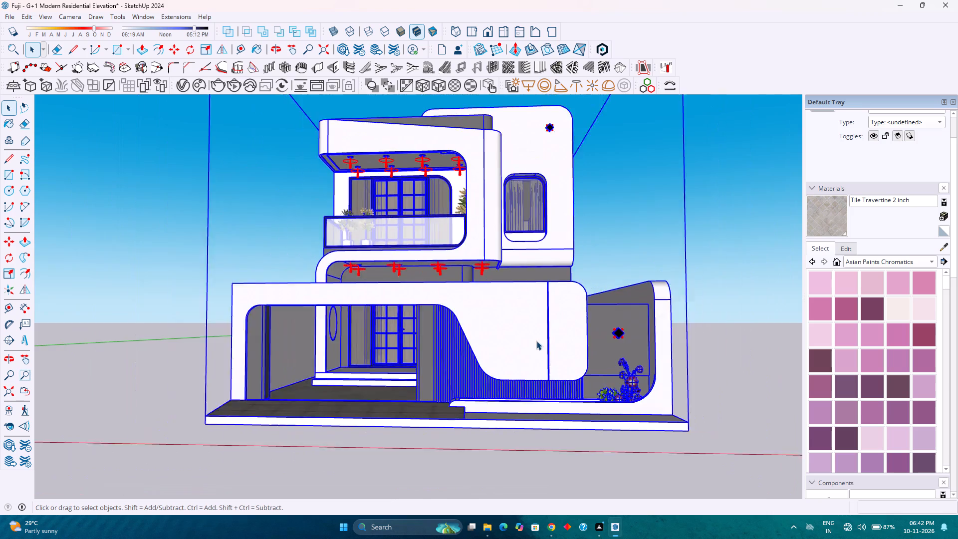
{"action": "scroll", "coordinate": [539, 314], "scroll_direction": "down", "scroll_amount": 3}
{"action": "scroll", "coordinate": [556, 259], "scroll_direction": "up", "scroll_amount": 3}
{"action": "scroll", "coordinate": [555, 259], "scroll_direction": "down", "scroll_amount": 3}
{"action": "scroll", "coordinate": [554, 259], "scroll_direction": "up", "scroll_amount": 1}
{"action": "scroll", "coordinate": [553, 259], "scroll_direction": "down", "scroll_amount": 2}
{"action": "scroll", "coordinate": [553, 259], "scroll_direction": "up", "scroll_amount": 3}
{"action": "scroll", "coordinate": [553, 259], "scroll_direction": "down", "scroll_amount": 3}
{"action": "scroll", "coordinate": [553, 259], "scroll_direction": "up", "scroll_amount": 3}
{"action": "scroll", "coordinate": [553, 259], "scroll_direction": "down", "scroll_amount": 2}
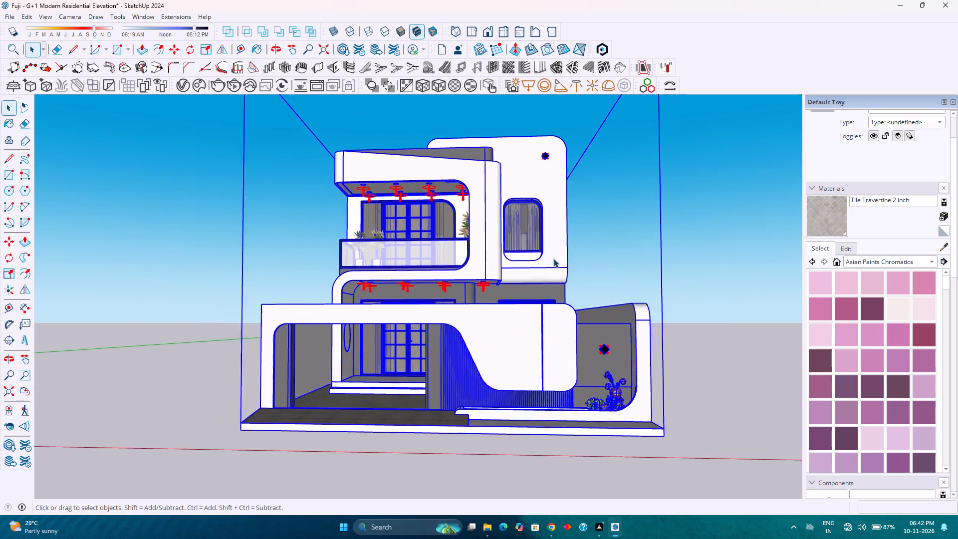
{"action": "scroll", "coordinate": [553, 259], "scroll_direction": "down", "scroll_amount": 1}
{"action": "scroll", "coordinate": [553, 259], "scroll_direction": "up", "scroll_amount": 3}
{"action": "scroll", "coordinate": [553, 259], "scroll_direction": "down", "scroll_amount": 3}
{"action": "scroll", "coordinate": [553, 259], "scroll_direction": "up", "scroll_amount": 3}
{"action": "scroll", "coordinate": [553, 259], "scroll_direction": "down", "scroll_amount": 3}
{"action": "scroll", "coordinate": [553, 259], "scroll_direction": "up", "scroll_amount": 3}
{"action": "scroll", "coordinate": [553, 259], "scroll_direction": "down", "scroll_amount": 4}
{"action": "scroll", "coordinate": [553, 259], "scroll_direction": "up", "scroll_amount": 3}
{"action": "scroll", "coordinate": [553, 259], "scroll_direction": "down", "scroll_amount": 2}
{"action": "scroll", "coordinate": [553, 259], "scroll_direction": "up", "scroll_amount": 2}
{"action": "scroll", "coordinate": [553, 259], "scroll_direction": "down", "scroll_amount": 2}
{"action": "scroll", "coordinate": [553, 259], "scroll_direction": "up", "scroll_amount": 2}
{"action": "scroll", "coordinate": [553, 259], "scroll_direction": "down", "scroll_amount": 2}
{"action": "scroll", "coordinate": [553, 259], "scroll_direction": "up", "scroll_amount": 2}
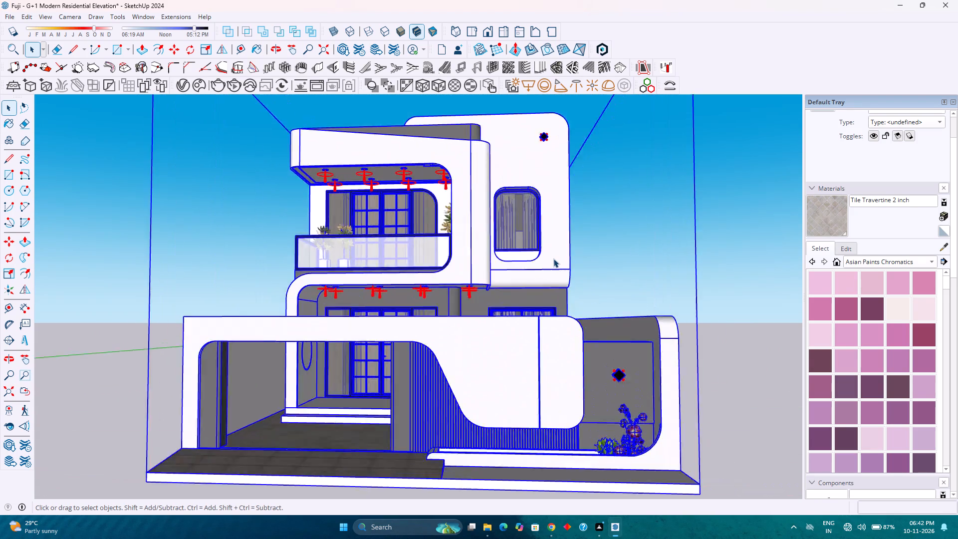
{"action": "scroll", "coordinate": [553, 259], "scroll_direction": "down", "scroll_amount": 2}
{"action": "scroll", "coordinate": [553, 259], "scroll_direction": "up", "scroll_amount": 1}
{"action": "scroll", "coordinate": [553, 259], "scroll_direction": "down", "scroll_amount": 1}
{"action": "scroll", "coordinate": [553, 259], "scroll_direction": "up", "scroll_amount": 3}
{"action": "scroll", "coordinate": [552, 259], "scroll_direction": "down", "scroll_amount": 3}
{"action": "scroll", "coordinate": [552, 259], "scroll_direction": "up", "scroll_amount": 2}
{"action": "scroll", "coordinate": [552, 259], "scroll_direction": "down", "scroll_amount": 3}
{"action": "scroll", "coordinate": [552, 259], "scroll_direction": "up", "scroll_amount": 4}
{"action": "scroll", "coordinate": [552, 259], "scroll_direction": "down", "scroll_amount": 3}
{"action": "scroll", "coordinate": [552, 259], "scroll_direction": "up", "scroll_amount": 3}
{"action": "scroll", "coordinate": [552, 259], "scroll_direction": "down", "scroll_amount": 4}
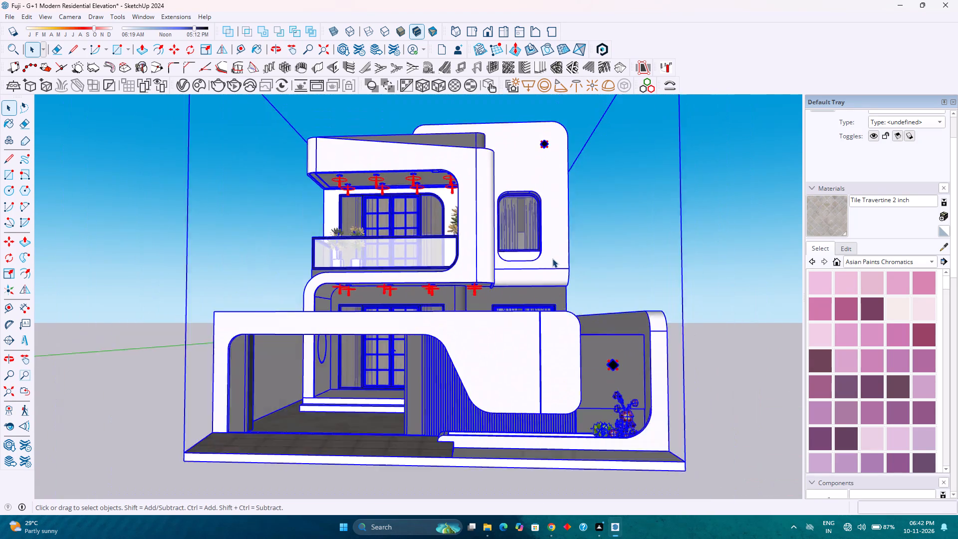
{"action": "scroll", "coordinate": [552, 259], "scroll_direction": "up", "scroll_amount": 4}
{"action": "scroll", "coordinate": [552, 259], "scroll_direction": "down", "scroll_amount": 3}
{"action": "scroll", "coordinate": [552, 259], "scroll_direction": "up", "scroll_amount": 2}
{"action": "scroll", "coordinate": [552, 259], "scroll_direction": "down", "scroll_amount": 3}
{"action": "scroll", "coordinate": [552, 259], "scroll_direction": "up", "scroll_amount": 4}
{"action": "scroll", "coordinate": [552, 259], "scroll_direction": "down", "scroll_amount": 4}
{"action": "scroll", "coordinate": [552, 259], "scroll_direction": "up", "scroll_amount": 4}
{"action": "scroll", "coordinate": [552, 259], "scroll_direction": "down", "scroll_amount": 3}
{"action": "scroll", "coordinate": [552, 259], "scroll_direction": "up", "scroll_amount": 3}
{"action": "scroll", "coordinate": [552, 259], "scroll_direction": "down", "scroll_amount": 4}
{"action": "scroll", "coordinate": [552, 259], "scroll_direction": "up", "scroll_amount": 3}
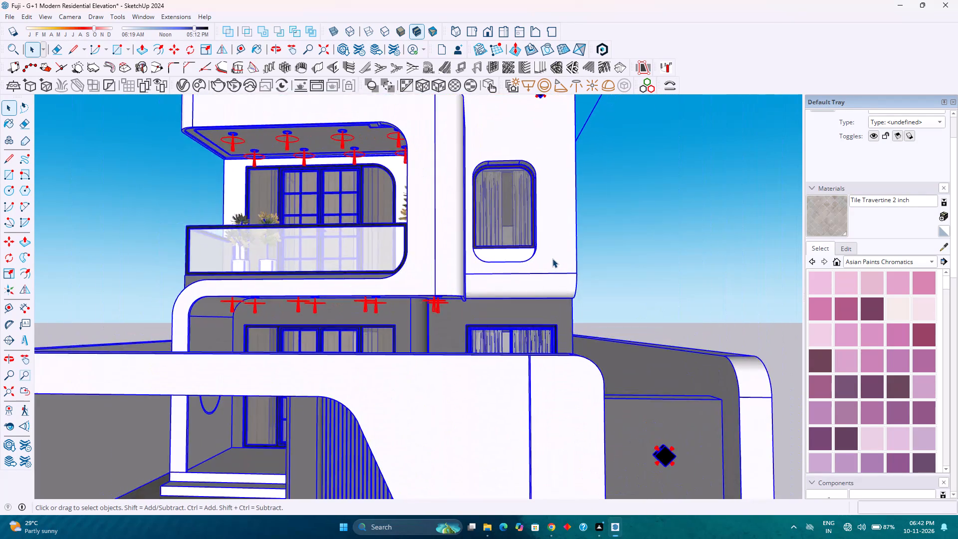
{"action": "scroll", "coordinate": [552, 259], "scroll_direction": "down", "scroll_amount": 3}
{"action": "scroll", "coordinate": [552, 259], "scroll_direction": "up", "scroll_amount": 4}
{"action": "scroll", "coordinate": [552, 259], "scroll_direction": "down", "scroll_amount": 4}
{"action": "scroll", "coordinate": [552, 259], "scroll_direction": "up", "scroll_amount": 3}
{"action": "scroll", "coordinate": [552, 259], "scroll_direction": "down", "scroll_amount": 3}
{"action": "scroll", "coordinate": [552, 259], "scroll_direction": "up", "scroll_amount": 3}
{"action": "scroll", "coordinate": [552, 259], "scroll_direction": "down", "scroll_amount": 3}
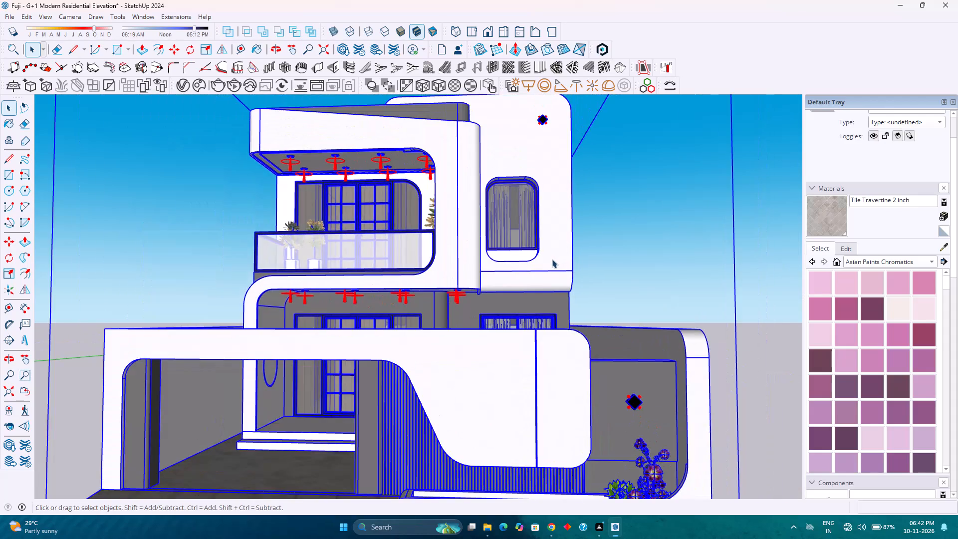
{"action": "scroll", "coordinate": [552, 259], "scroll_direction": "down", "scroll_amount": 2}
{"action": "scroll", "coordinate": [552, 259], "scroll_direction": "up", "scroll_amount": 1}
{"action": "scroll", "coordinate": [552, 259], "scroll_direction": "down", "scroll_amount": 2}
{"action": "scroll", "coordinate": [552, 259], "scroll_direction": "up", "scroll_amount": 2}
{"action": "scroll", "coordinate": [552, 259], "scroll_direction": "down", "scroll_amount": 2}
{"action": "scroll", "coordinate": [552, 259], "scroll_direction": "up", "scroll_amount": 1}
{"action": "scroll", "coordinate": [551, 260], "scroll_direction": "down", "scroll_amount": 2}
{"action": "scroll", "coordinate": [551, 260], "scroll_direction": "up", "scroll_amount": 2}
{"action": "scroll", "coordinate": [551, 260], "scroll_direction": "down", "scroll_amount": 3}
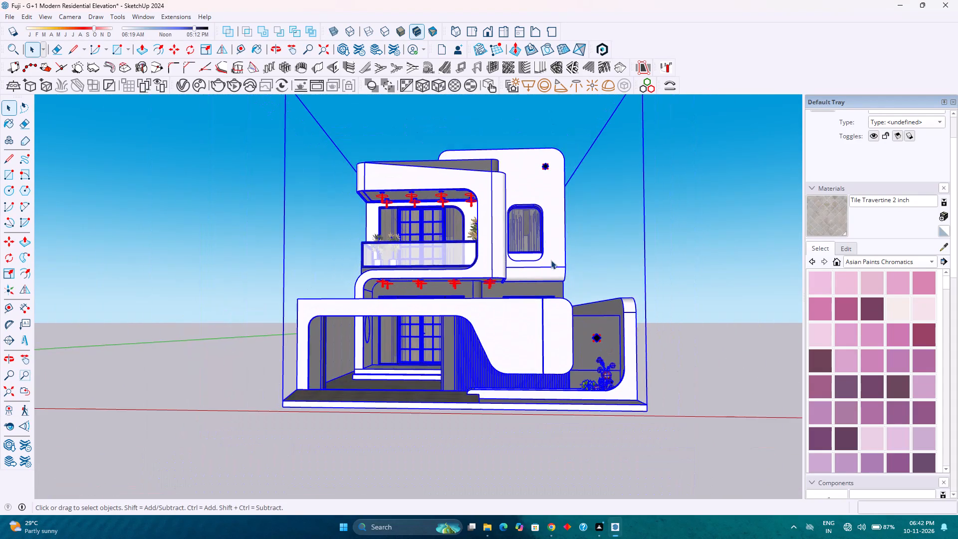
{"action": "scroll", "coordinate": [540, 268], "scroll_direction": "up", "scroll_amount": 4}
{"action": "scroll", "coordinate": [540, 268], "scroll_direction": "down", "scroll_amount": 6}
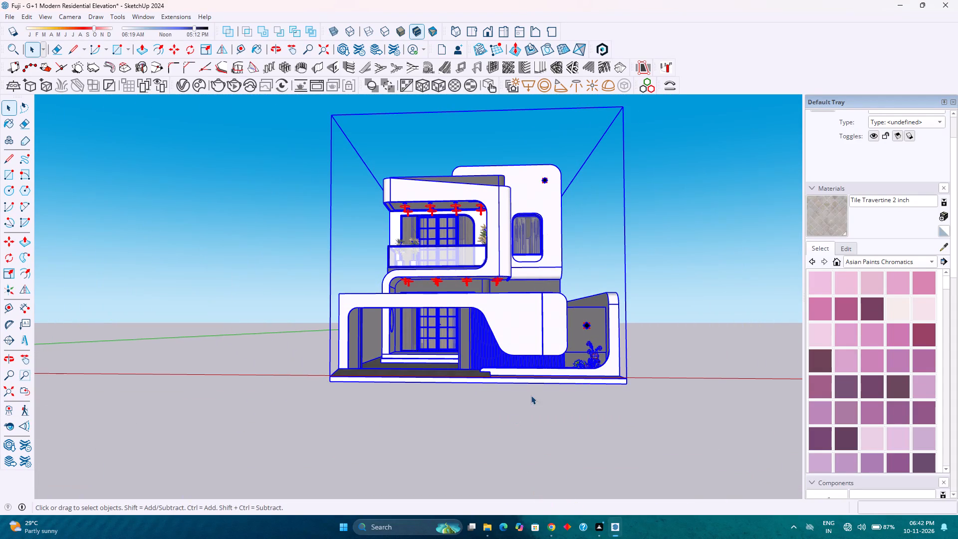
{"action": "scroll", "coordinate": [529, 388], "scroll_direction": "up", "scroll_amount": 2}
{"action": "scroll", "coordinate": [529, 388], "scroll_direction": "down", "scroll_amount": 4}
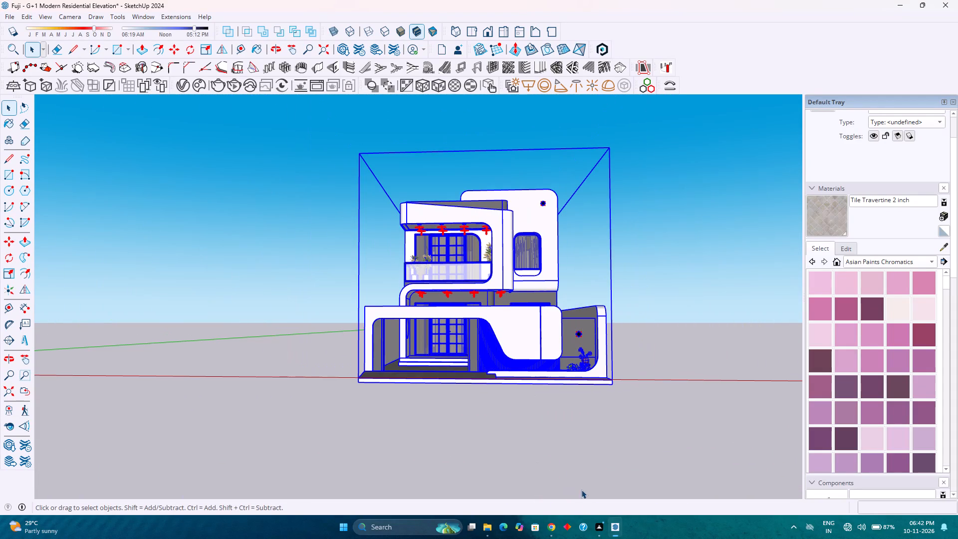
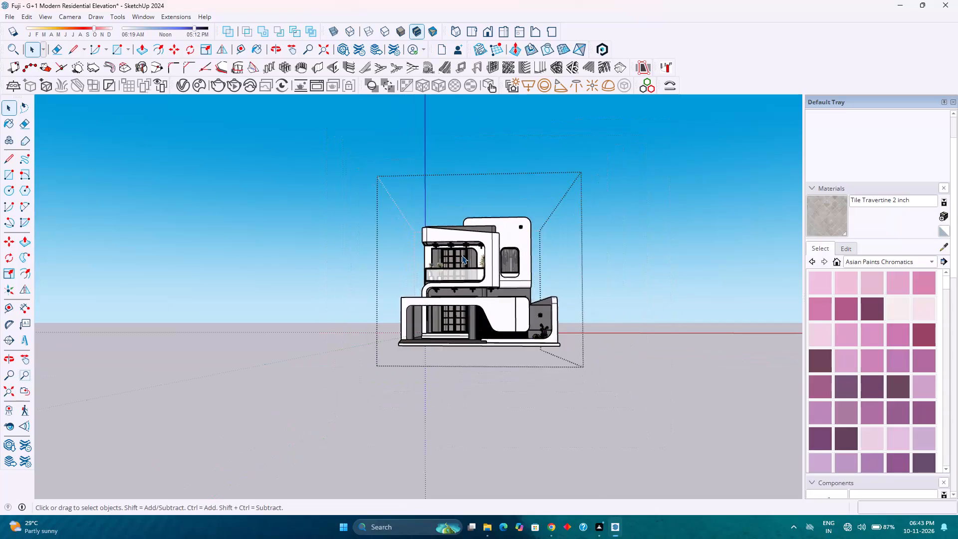
Examine the house model's front facade, balcony, entrance and boundary wall from slightly different front angles.
{"action": "scroll", "coordinate": [462, 255], "scroll_direction": "up", "scroll_amount": 8}
{"action": "scroll", "coordinate": [498, 256], "scroll_direction": "down", "scroll_amount": 4}
{"action": "middle_click_drag", "start_coordinate": [523, 262], "coordinate": [506, 275]}
{"action": "scroll", "coordinate": [506, 275], "scroll_direction": "down", "scroll_amount": 3}
{"action": "scroll", "coordinate": [506, 275], "scroll_direction": "up", "scroll_amount": 1}
{"action": "scroll", "coordinate": [506, 275], "scroll_direction": "down", "scroll_amount": 3}
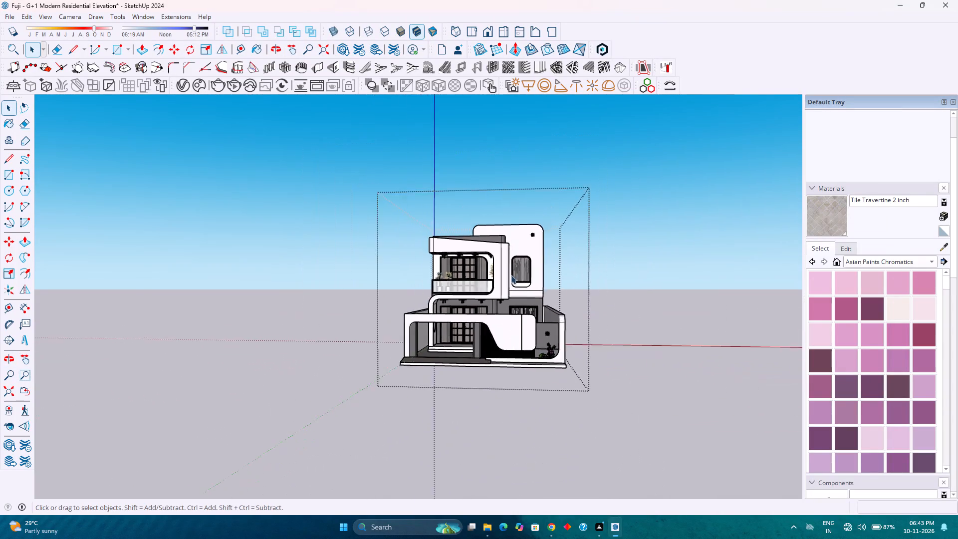
{"action": "scroll", "coordinate": [511, 275], "scroll_direction": "up", "scroll_amount": 4}
{"action": "scroll", "coordinate": [511, 274], "scroll_direction": "down", "scroll_amount": 4}
{"action": "scroll", "coordinate": [511, 274], "scroll_direction": "up", "scroll_amount": 4}
{"action": "scroll", "coordinate": [511, 274], "scroll_direction": "down", "scroll_amount": 3}
{"action": "scroll", "coordinate": [511, 274], "scroll_direction": "up", "scroll_amount": 3}
{"action": "scroll", "coordinate": [511, 274], "scroll_direction": "down", "scroll_amount": 4}
{"action": "scroll", "coordinate": [511, 274], "scroll_direction": "up", "scroll_amount": 4}
{"action": "scroll", "coordinate": [511, 274], "scroll_direction": "down", "scroll_amount": 4}
{"action": "scroll", "coordinate": [511, 274], "scroll_direction": "up", "scroll_amount": 4}
{"action": "scroll", "coordinate": [511, 274], "scroll_direction": "down", "scroll_amount": 4}
{"action": "scroll", "coordinate": [511, 273], "scroll_direction": "up", "scroll_amount": 4}
{"action": "scroll", "coordinate": [511, 273], "scroll_direction": "down", "scroll_amount": 2}
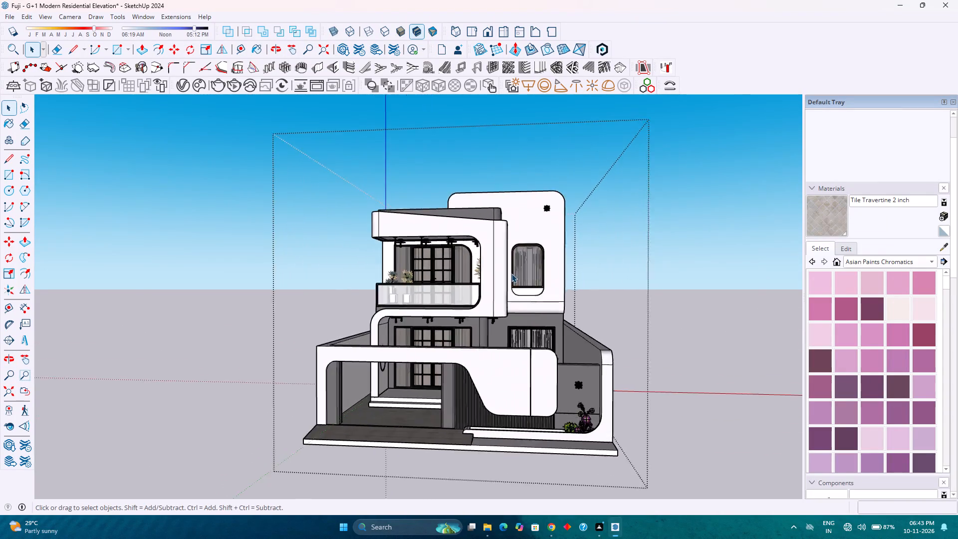
{"action": "scroll", "coordinate": [511, 273], "scroll_direction": "down", "scroll_amount": 2}
{"action": "scroll", "coordinate": [511, 273], "scroll_direction": "up", "scroll_amount": 3}
{"action": "scroll", "coordinate": [511, 273], "scroll_direction": "down", "scroll_amount": 3}
{"action": "scroll", "coordinate": [511, 273], "scroll_direction": "up", "scroll_amount": 4}
{"action": "scroll", "coordinate": [511, 273], "scroll_direction": "down", "scroll_amount": 4}
{"action": "scroll", "coordinate": [511, 273], "scroll_direction": "up", "scroll_amount": 3}
{"action": "scroll", "coordinate": [511, 273], "scroll_direction": "down", "scroll_amount": 4}
{"action": "scroll", "coordinate": [511, 273], "scroll_direction": "up", "scroll_amount": 4}
{"action": "scroll", "coordinate": [511, 273], "scroll_direction": "down", "scroll_amount": 4}
{"action": "scroll", "coordinate": [511, 273], "scroll_direction": "up", "scroll_amount": 4}
{"action": "scroll", "coordinate": [511, 273], "scroll_direction": "down", "scroll_amount": 4}
{"action": "scroll", "coordinate": [511, 273], "scroll_direction": "up", "scroll_amount": 4}
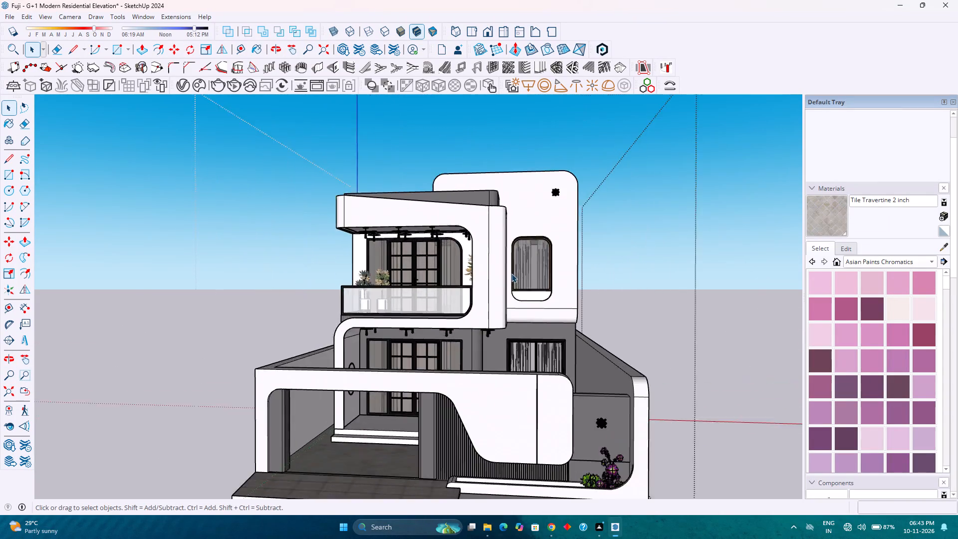
{"action": "scroll", "coordinate": [511, 273], "scroll_direction": "down", "scroll_amount": 3}
{"action": "scroll", "coordinate": [511, 273], "scroll_direction": "up", "scroll_amount": 3}
{"action": "scroll", "coordinate": [511, 273], "scroll_direction": "down", "scroll_amount": 4}
{"action": "scroll", "coordinate": [511, 273], "scroll_direction": "up", "scroll_amount": 2}
{"action": "scroll", "coordinate": [412, 267], "scroll_direction": "down", "scroll_amount": 4}
{"action": "middle_click_drag", "start_coordinate": [437, 297], "coordinate": [435, 284]}
{"action": "middle_click", "coordinate": [435, 284]}
{"action": "scroll", "coordinate": [437, 284], "scroll_direction": "up", "scroll_amount": 5}
{"action": "middle_click_drag", "start_coordinate": [437, 287], "coordinate": [458, 277]}
{"action": "scroll", "coordinate": [458, 277], "scroll_direction": "down", "scroll_amount": 2}
{"action": "scroll", "coordinate": [458, 277], "scroll_direction": "up", "scroll_amount": 3}
{"action": "scroll", "coordinate": [458, 277], "scroll_direction": "down", "scroll_amount": 3}
{"action": "scroll", "coordinate": [458, 277], "scroll_direction": "up", "scroll_amount": 3}
{"action": "scroll", "coordinate": [458, 277], "scroll_direction": "down", "scroll_amount": 3}
{"action": "scroll", "coordinate": [458, 277], "scroll_direction": "up", "scroll_amount": 3}
{"action": "scroll", "coordinate": [458, 277], "scroll_direction": "down", "scroll_amount": 3}
{"action": "scroll", "coordinate": [458, 277], "scroll_direction": "up", "scroll_amount": 3}
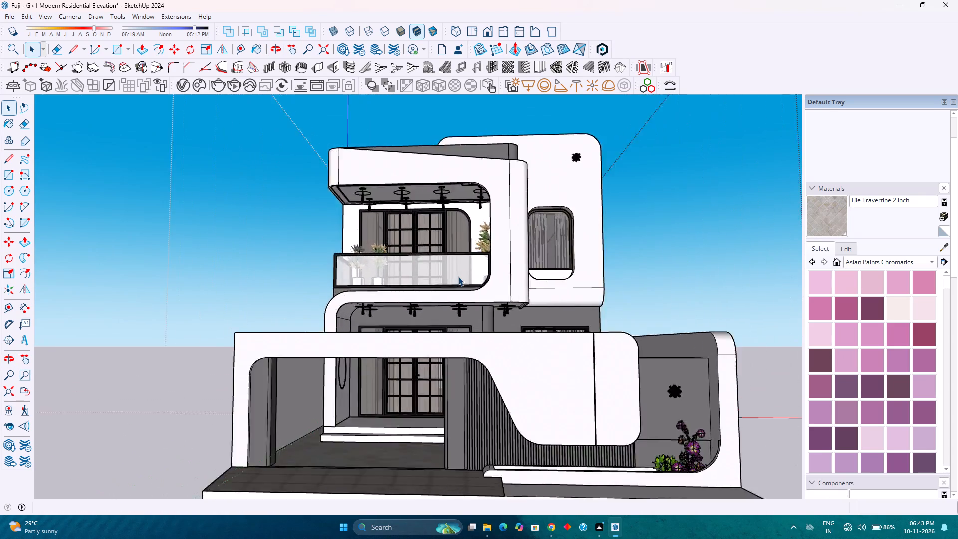
{"action": "scroll", "coordinate": [458, 277], "scroll_direction": "down", "scroll_amount": 4}
{"action": "scroll", "coordinate": [458, 277], "scroll_direction": "up", "scroll_amount": 4}
{"action": "scroll", "coordinate": [458, 277], "scroll_direction": "down", "scroll_amount": 3}
{"action": "scroll", "coordinate": [458, 277], "scroll_direction": "up", "scroll_amount": 3}
{"action": "scroll", "coordinate": [458, 277], "scroll_direction": "down", "scroll_amount": 8}
{"action": "scroll", "coordinate": [458, 277], "scroll_direction": "up", "scroll_amount": 1}
{"action": "middle_click_drag", "start_coordinate": [458, 277], "coordinate": [464, 310]}
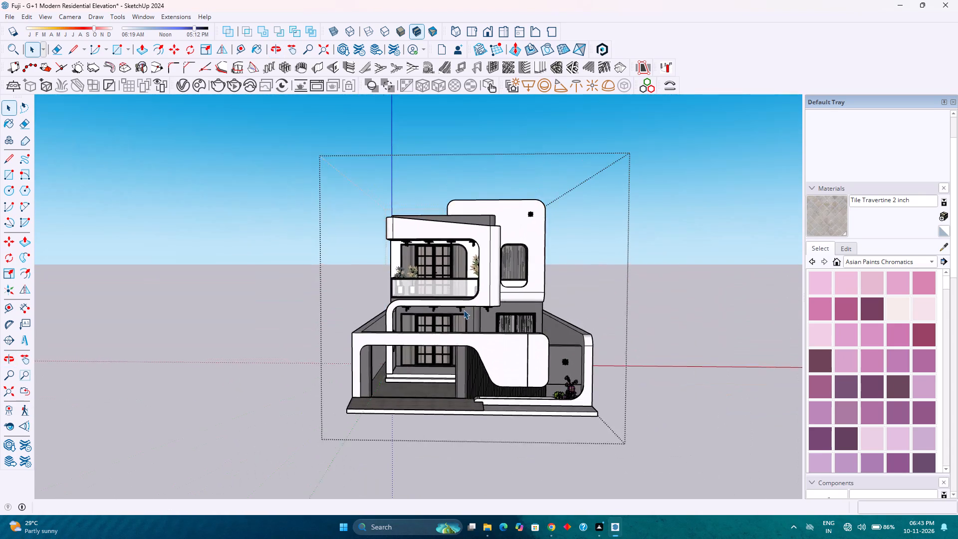
{"action": "scroll", "coordinate": [464, 310], "scroll_direction": "up", "scroll_amount": 4}
{"action": "scroll", "coordinate": [464, 310], "scroll_direction": "down", "scroll_amount": 4}
{"action": "scroll", "coordinate": [465, 311], "scroll_direction": "up", "scroll_amount": 1}
{"action": "middle_click_drag", "start_coordinate": [465, 311], "coordinate": [458, 290]}
{"action": "scroll", "coordinate": [458, 290], "scroll_direction": "down", "scroll_amount": 1}
{"action": "scroll", "coordinate": [458, 290], "scroll_direction": "up", "scroll_amount": 4}
{"action": "scroll", "coordinate": [458, 290], "scroll_direction": "down", "scroll_amount": 3}
{"action": "scroll", "coordinate": [458, 290], "scroll_direction": "up", "scroll_amount": 3}
{"action": "scroll", "coordinate": [458, 290], "scroll_direction": "down", "scroll_amount": 3}
{"action": "scroll", "coordinate": [458, 290], "scroll_direction": "up", "scroll_amount": 3}
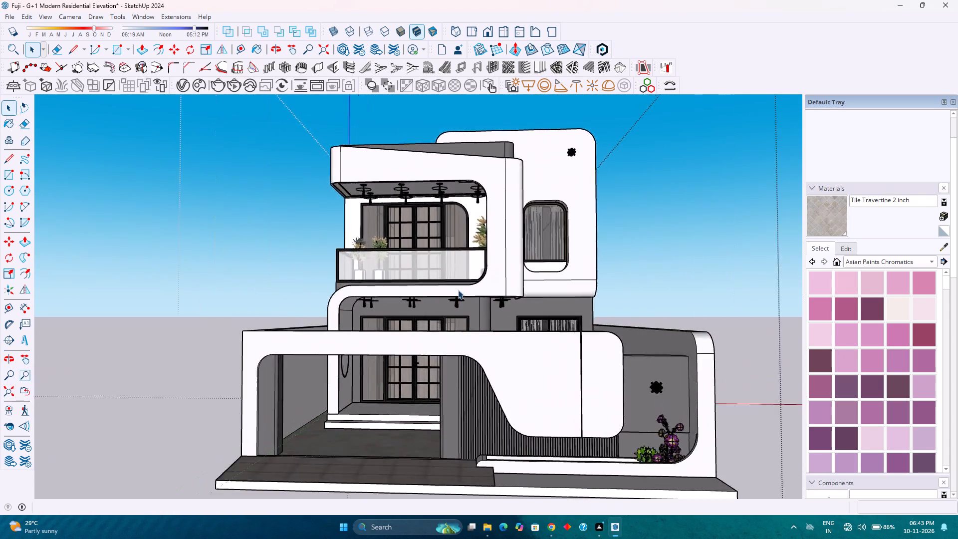
{"action": "scroll", "coordinate": [458, 290], "scroll_direction": "down", "scroll_amount": 3}
{"action": "scroll", "coordinate": [458, 290], "scroll_direction": "up", "scroll_amount": 3}
{"action": "scroll", "coordinate": [458, 290], "scroll_direction": "down", "scroll_amount": 3}
{"action": "scroll", "coordinate": [458, 290], "scroll_direction": "up", "scroll_amount": 3}
{"action": "scroll", "coordinate": [458, 290], "scroll_direction": "down", "scroll_amount": 4}
{"action": "scroll", "coordinate": [458, 290], "scroll_direction": "up", "scroll_amount": 4}
{"action": "scroll", "coordinate": [458, 290], "scroll_direction": "down", "scroll_amount": 7}
{"action": "scroll", "coordinate": [458, 290], "scroll_direction": "up", "scroll_amount": 2}
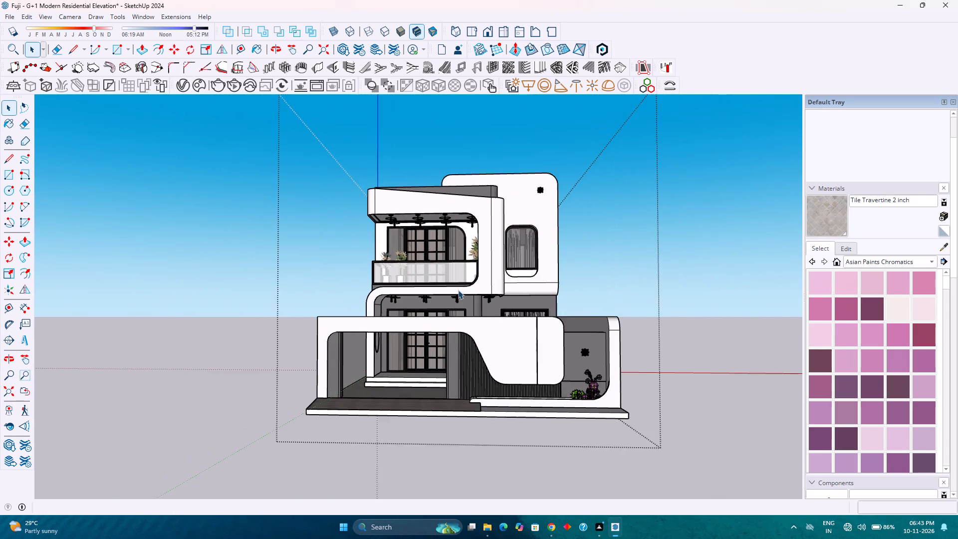
{"action": "scroll", "coordinate": [458, 290], "scroll_direction": "up", "scroll_amount": 5}
{"action": "middle_click_drag", "start_coordinate": [458, 289], "coordinate": [464, 304]}
{"action": "middle_click", "coordinate": [464, 304]}
{"action": "scroll", "coordinate": [464, 304], "scroll_direction": "down", "scroll_amount": 3}
{"action": "middle_click_drag", "start_coordinate": [463, 303], "coordinate": [449, 292]}
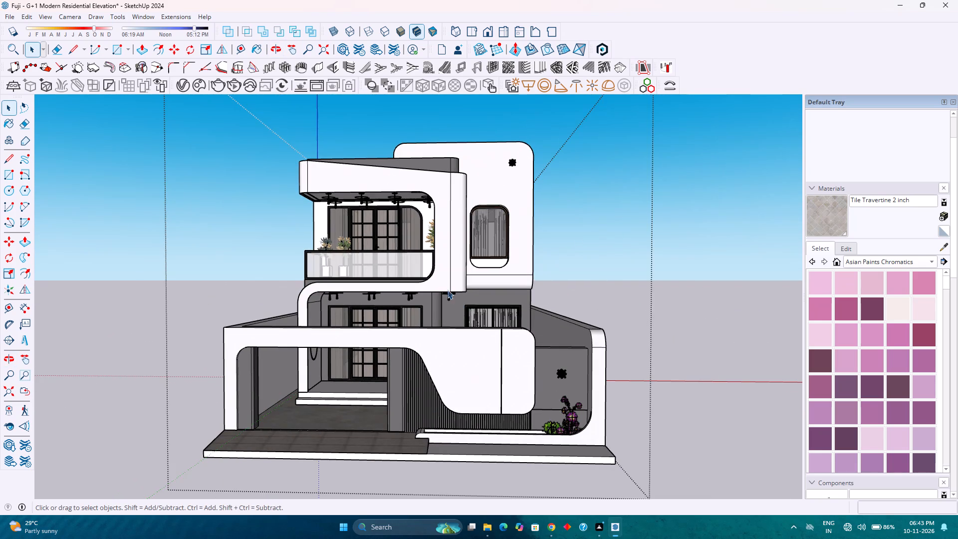
{"action": "scroll", "coordinate": [408, 288], "scroll_direction": "up", "scroll_amount": 5}
{"action": "scroll", "coordinate": [408, 288], "scroll_direction": "down", "scroll_amount": 4}
{"action": "scroll", "coordinate": [408, 288], "scroll_direction": "up", "scroll_amount": 1}
{"action": "scroll", "coordinate": [408, 288], "scroll_direction": "down", "scroll_amount": 3}
{"action": "scroll", "coordinate": [408, 288], "scroll_direction": "up", "scroll_amount": 4}
{"action": "scroll", "coordinate": [408, 288], "scroll_direction": "down", "scroll_amount": 4}
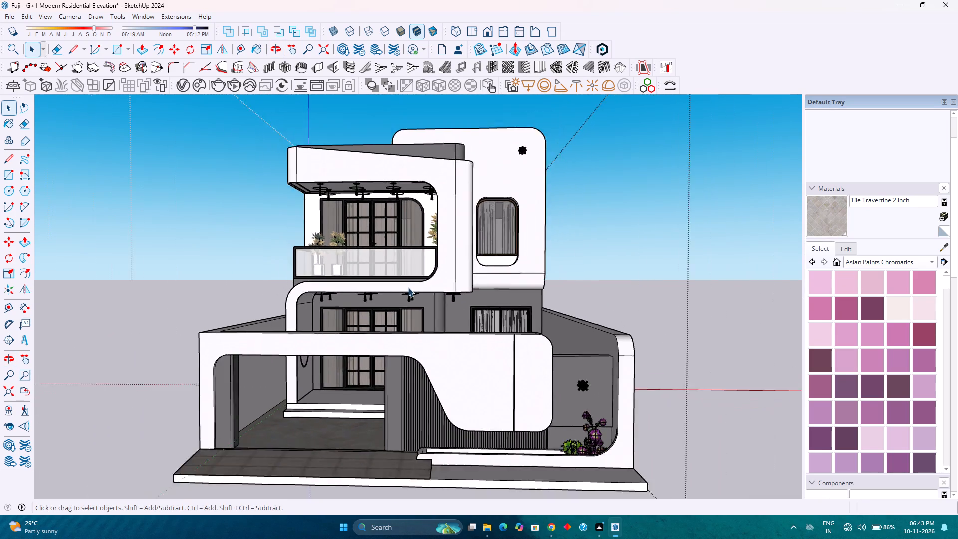
{"action": "scroll", "coordinate": [408, 288], "scroll_direction": "up", "scroll_amount": 3}
{"action": "scroll", "coordinate": [408, 288], "scroll_direction": "down", "scroll_amount": 3}
{"action": "scroll", "coordinate": [410, 289], "scroll_direction": "up", "scroll_amount": 1}
{"action": "scroll", "coordinate": [410, 289], "scroll_direction": "down", "scroll_amount": 2}
{"action": "scroll", "coordinate": [410, 289], "scroll_direction": "up", "scroll_amount": 2}
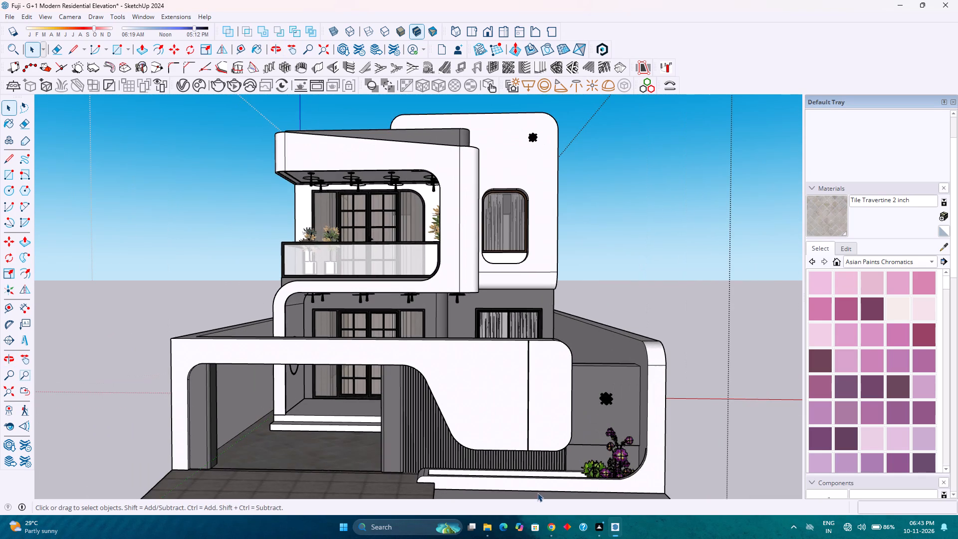
Open the day render "Fuji - G+1 Residential Elevation" from Downloads and inspect its facade and boundary wall beside the model.
{"action": "left_click", "coordinate": [484, 529]}
{"action": "double_click", "coordinate": [592, 163]}
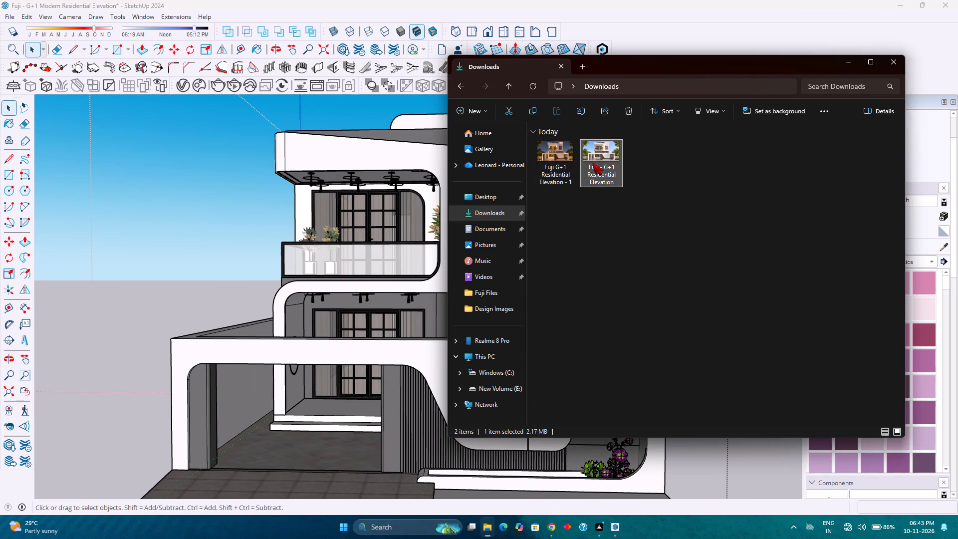
{"action": "scroll", "coordinate": [806, 307], "scroll_direction": "up", "scroll_amount": 3}
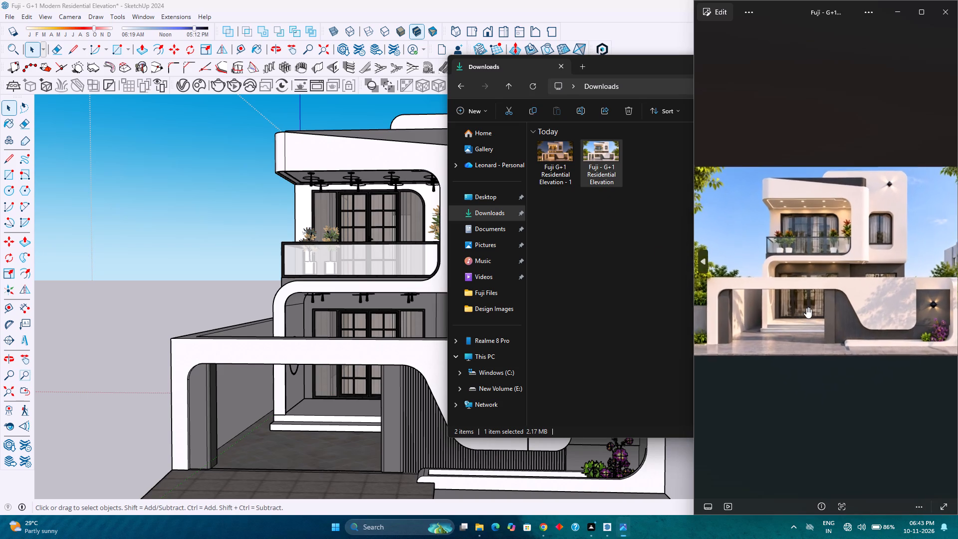
{"action": "scroll", "coordinate": [806, 307], "scroll_direction": "up", "scroll_amount": 5}
{"action": "scroll", "coordinate": [806, 306], "scroll_direction": "down", "scroll_amount": 2}
{"action": "scroll", "coordinate": [806, 306], "scroll_direction": "up", "scroll_amount": 2}
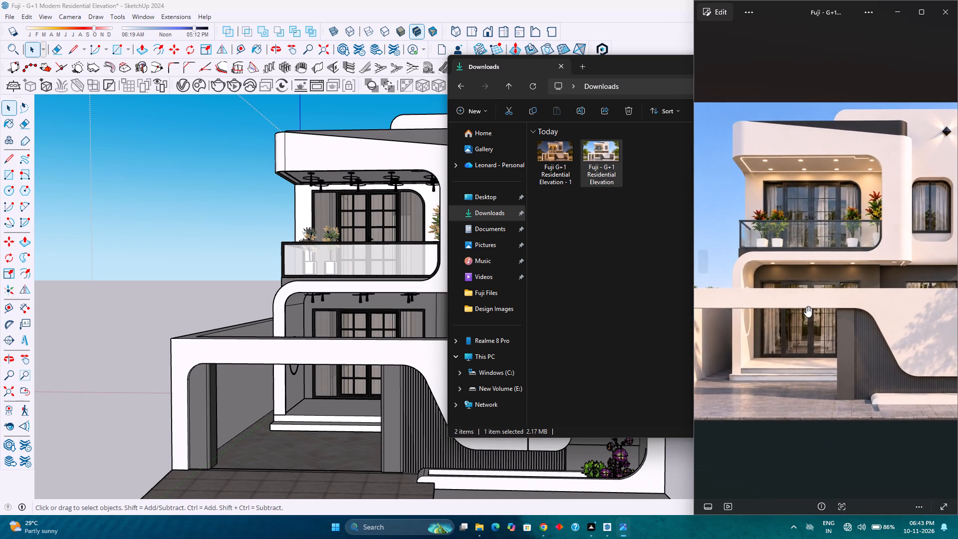
{"action": "scroll", "coordinate": [806, 306], "scroll_direction": "down", "scroll_amount": 4}
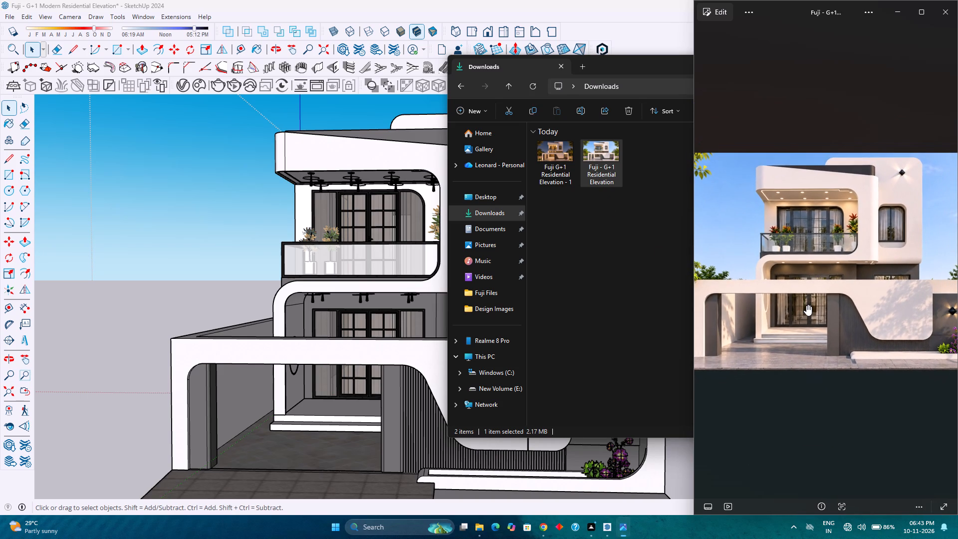
{"action": "scroll", "coordinate": [806, 305], "scroll_direction": "down", "scroll_amount": 3}
{"action": "scroll", "coordinate": [806, 305], "scroll_direction": "up", "scroll_amount": 2}
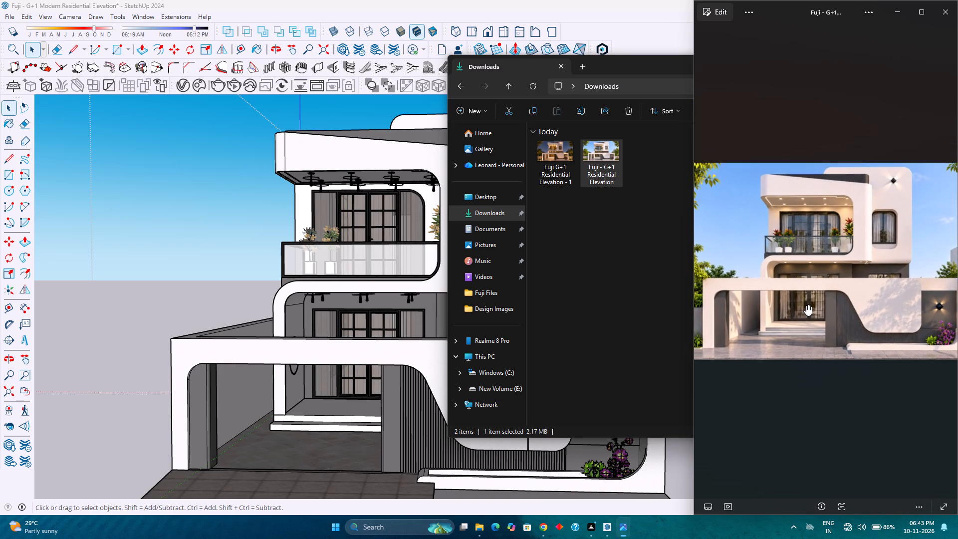
{"action": "scroll", "coordinate": [806, 303], "scroll_direction": "down", "scroll_amount": 3}
{"action": "scroll", "coordinate": [806, 303], "scroll_direction": "up", "scroll_amount": 3}
{"action": "scroll", "coordinate": [806, 303], "scroll_direction": "down", "scroll_amount": 3}
{"action": "scroll", "coordinate": [806, 303], "scroll_direction": "up", "scroll_amount": 2}
{"action": "scroll", "coordinate": [806, 303], "scroll_direction": "down", "scroll_amount": 2}
{"action": "scroll", "coordinate": [806, 303], "scroll_direction": "up", "scroll_amount": 2}
{"action": "scroll", "coordinate": [806, 303], "scroll_direction": "down", "scroll_amount": 2}
{"action": "scroll", "coordinate": [806, 303], "scroll_direction": "up", "scroll_amount": 2}
{"action": "scroll", "coordinate": [806, 303], "scroll_direction": "down", "scroll_amount": 3}
{"action": "scroll", "coordinate": [806, 303], "scroll_direction": "up", "scroll_amount": 3}
{"action": "scroll", "coordinate": [806, 303], "scroll_direction": "down", "scroll_amount": 3}
{"action": "scroll", "coordinate": [806, 303], "scroll_direction": "up", "scroll_amount": 3}
{"action": "scroll", "coordinate": [806, 303], "scroll_direction": "down", "scroll_amount": 3}
{"action": "scroll", "coordinate": [806, 303], "scroll_direction": "up", "scroll_amount": 3}
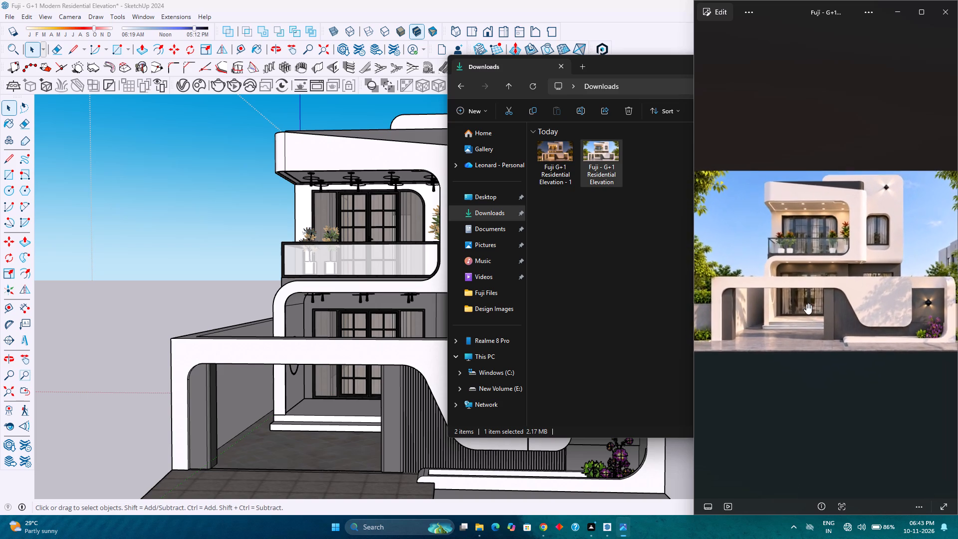
{"action": "scroll", "coordinate": [806, 303], "scroll_direction": "down", "scroll_amount": 3}
{"action": "scroll", "coordinate": [806, 303], "scroll_direction": "up", "scroll_amount": 3}
{"action": "scroll", "coordinate": [806, 303], "scroll_direction": "down", "scroll_amount": 4}
{"action": "scroll", "coordinate": [904, 303], "scroll_direction": "up", "scroll_amount": 4}
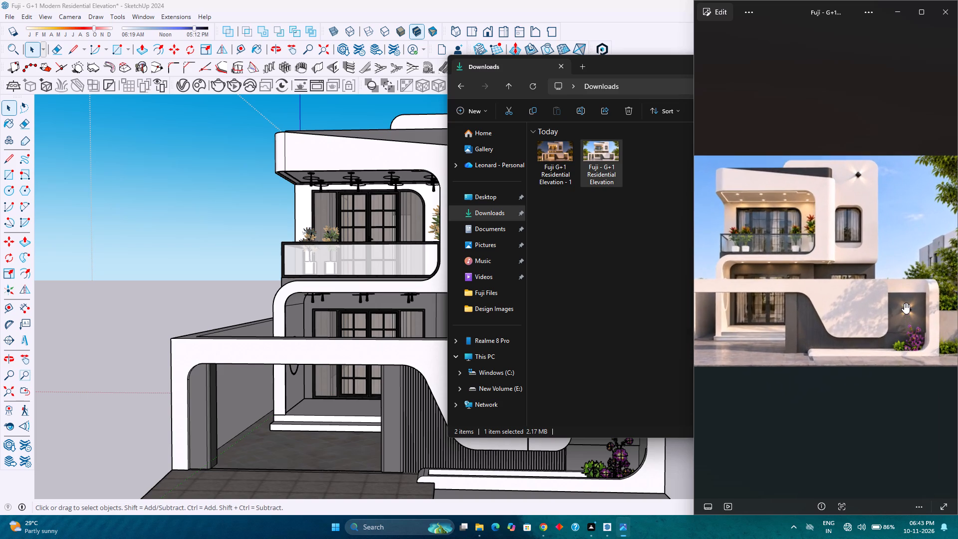
{"action": "scroll", "coordinate": [904, 303], "scroll_direction": "up", "scroll_amount": 3}
{"action": "middle_click_drag", "start_coordinate": [904, 302], "coordinate": [866, 325]}
{"action": "middle_click", "coordinate": [866, 325]}
{"action": "scroll", "coordinate": [867, 314], "scroll_direction": "down", "scroll_amount": 4}
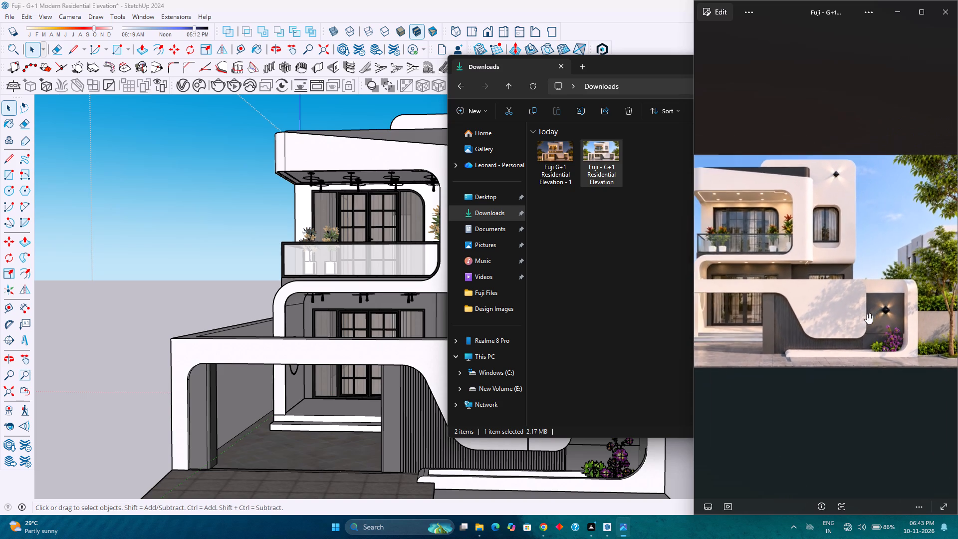
{"action": "scroll", "coordinate": [867, 313], "scroll_direction": "up", "scroll_amount": 3}
{"action": "scroll", "coordinate": [867, 312], "scroll_direction": "down", "scroll_amount": 4}
{"action": "scroll", "coordinate": [867, 312], "scroll_direction": "up", "scroll_amount": 4}
{"action": "scroll", "coordinate": [867, 311], "scroll_direction": "down", "scroll_amount": 4}
{"action": "scroll", "coordinate": [867, 311], "scroll_direction": "up", "scroll_amount": 3}
{"action": "scroll", "coordinate": [867, 311], "scroll_direction": "down", "scroll_amount": 3}
{"action": "scroll", "coordinate": [867, 311], "scroll_direction": "up", "scroll_amount": 1}
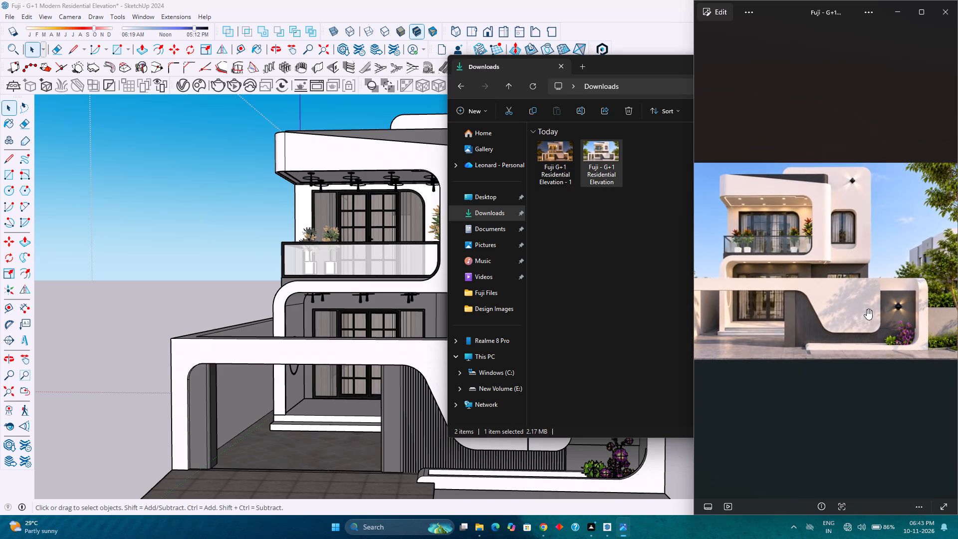
{"action": "scroll", "coordinate": [867, 309], "scroll_direction": "down", "scroll_amount": 3}
Inspect the night render "Fuji G+1 Residential Elevation - 1" beside the model, with the Downloads window minimized, and close the image viewer.
{"action": "left_click", "coordinate": [563, 173]}
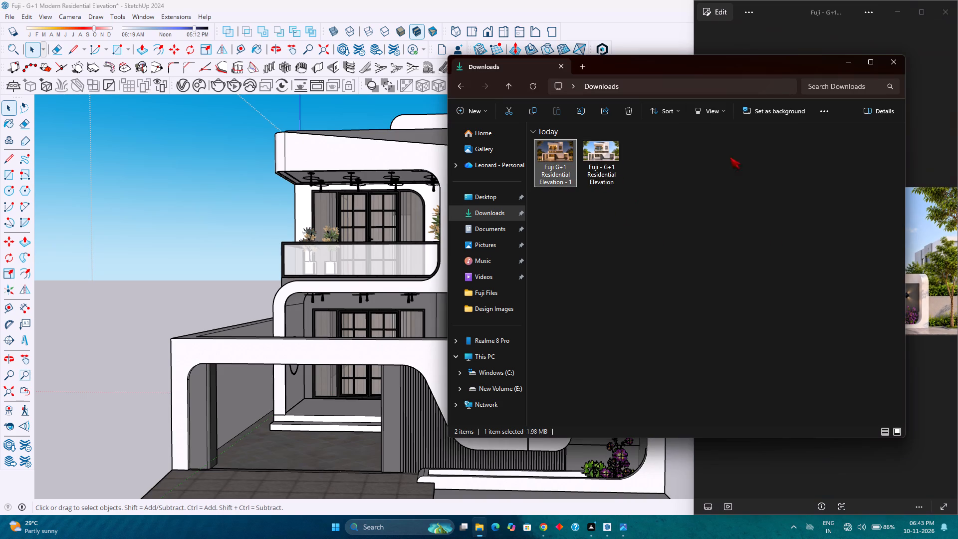
{"action": "left_click", "coordinate": [847, 61]}
{"action": "key", "text": "Left"}
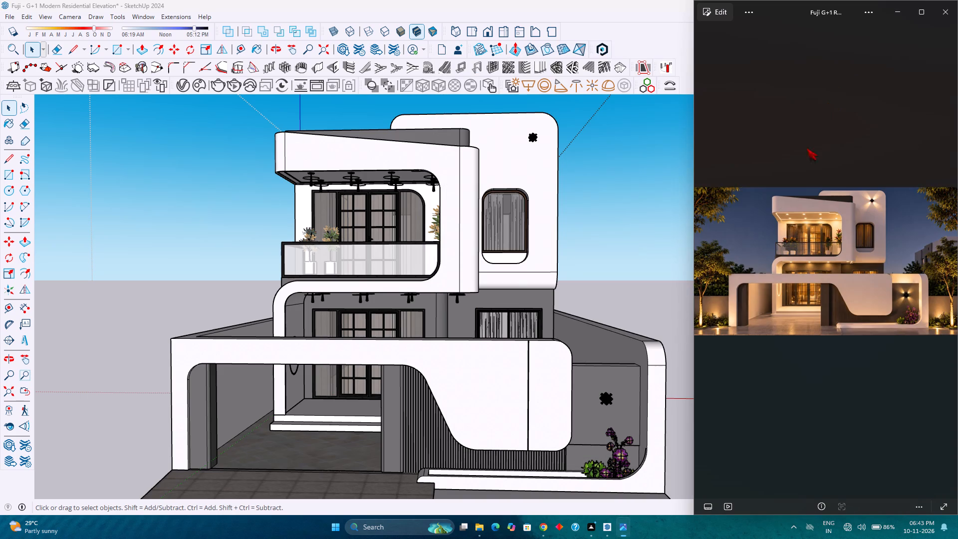
{"action": "scroll", "coordinate": [818, 247], "scroll_direction": "down", "scroll_amount": 3}
{"action": "scroll", "coordinate": [818, 246], "scroll_direction": "up", "scroll_amount": 2}
{"action": "scroll", "coordinate": [818, 246], "scroll_direction": "down", "scroll_amount": 3}
{"action": "scroll", "coordinate": [818, 244], "scroll_direction": "up", "scroll_amount": 3}
{"action": "scroll", "coordinate": [818, 244], "scroll_direction": "down", "scroll_amount": 4}
{"action": "scroll", "coordinate": [818, 243], "scroll_direction": "up", "scroll_amount": 4}
{"action": "scroll", "coordinate": [818, 243], "scroll_direction": "down", "scroll_amount": 3}
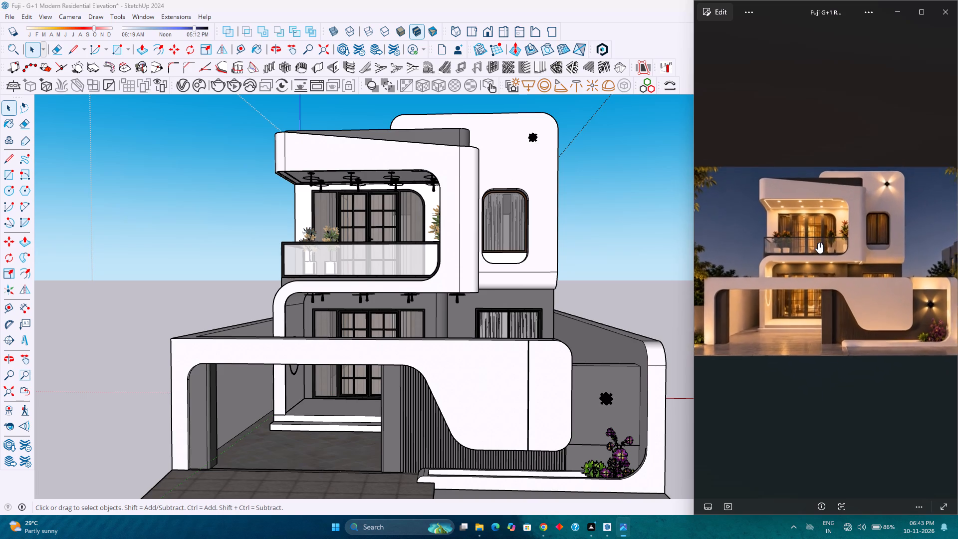
{"action": "left_click", "coordinate": [944, 5]}
Set the house model to the standard Front view and examine the facade up close.
{"action": "scroll", "coordinate": [516, 371], "scroll_direction": "down", "scroll_amount": 7}
{"action": "scroll", "coordinate": [499, 369], "scroll_direction": "up", "scroll_amount": 3}
{"action": "scroll", "coordinate": [499, 369], "scroll_direction": "down", "scroll_amount": 3}
{"action": "scroll", "coordinate": [499, 369], "scroll_direction": "up", "scroll_amount": 2}
{"action": "scroll", "coordinate": [499, 369], "scroll_direction": "down", "scroll_amount": 2}
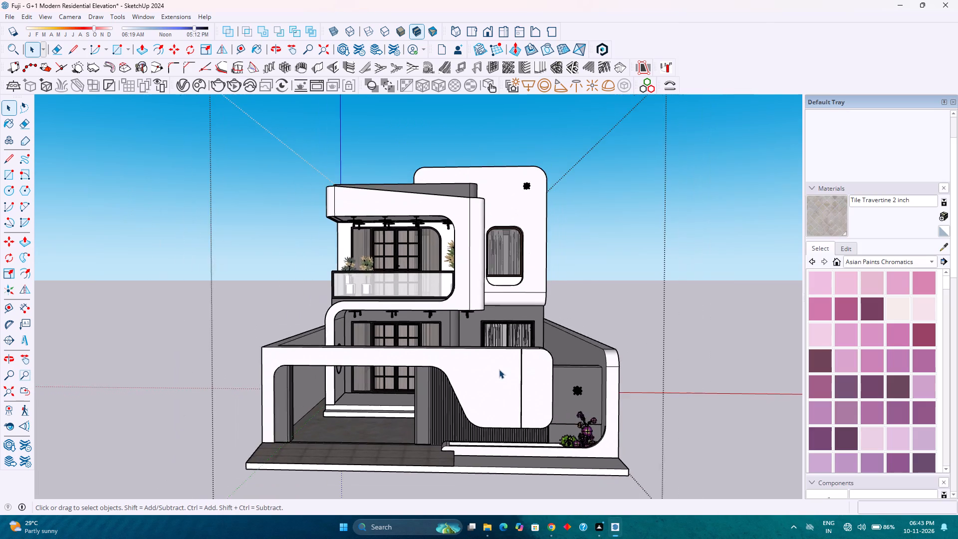
{"action": "scroll", "coordinate": [498, 369], "scroll_direction": "up", "scroll_amount": 1}
{"action": "scroll", "coordinate": [498, 369], "scroll_direction": "down", "scroll_amount": 3}
{"action": "scroll", "coordinate": [497, 367], "scroll_direction": "up", "scroll_amount": 2}
{"action": "scroll", "coordinate": [496, 367], "scroll_direction": "down", "scroll_amount": 6}
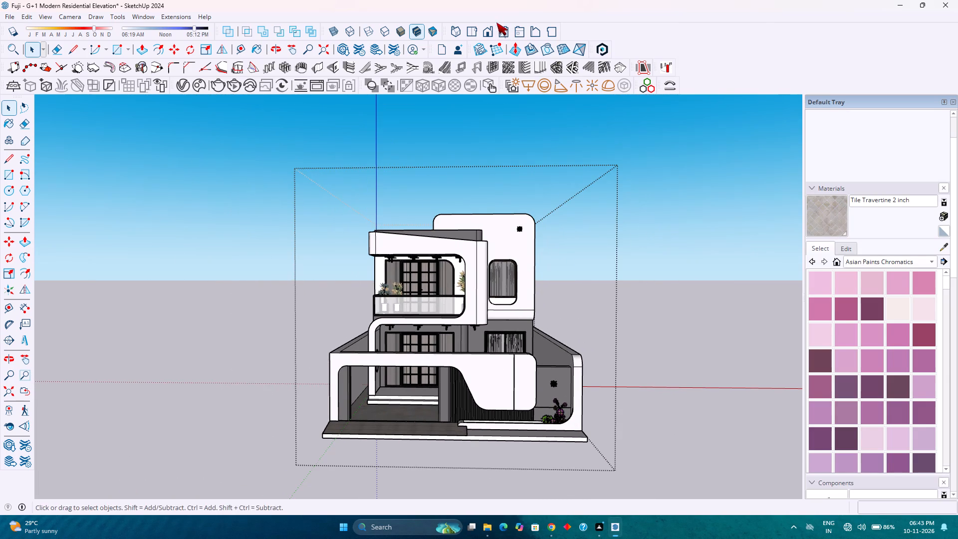
{"action": "left_click", "coordinate": [489, 30]}
{"action": "scroll", "coordinate": [396, 349], "scroll_direction": "up", "scroll_amount": 5}
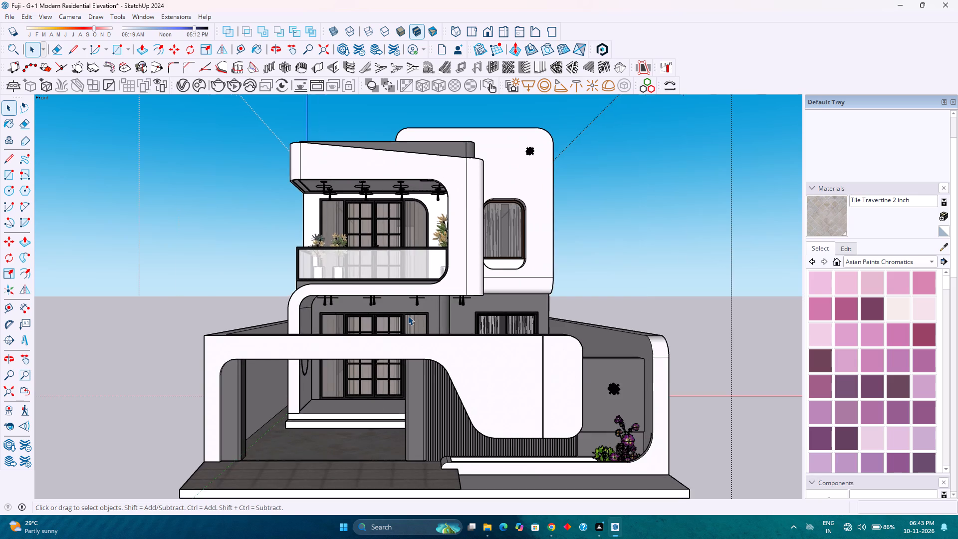
Examine the house's front elevation, from the balcony and entrance to the boundary wall, at near and far distances.
{"action": "scroll", "coordinate": [408, 316], "scroll_direction": "down", "scroll_amount": 1}
{"action": "scroll", "coordinate": [402, 377], "scroll_direction": "up", "scroll_amount": 1}
{"action": "scroll", "coordinate": [402, 377], "scroll_direction": "down", "scroll_amount": 1}
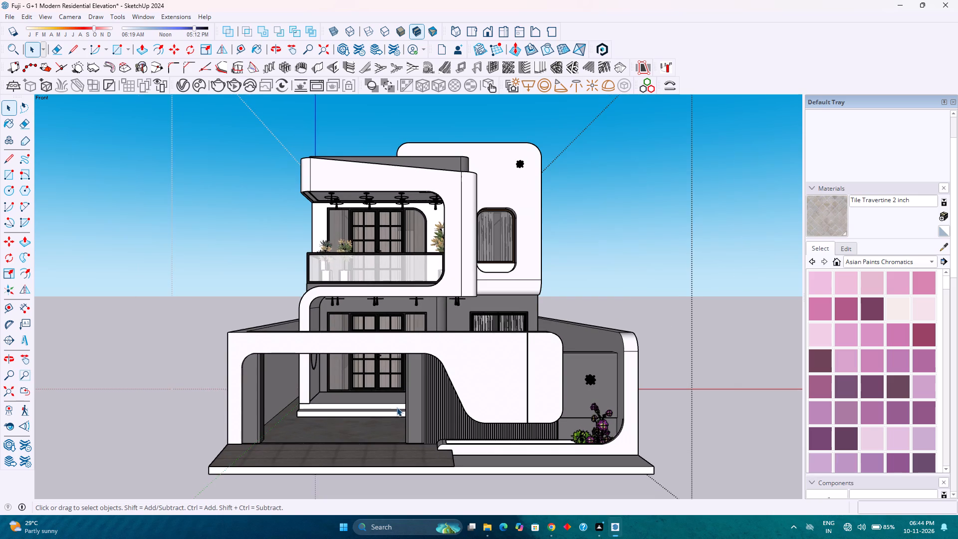
{"action": "scroll", "coordinate": [397, 407], "scroll_direction": "up", "scroll_amount": 2}
{"action": "scroll", "coordinate": [397, 407], "scroll_direction": "down", "scroll_amount": 1}
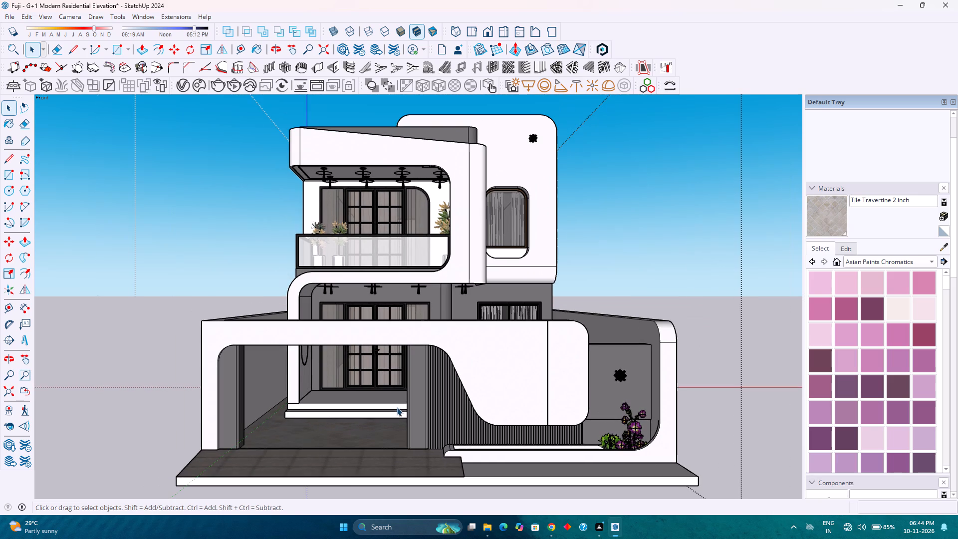
{"action": "scroll", "coordinate": [422, 195], "scroll_direction": "up", "scroll_amount": 1}
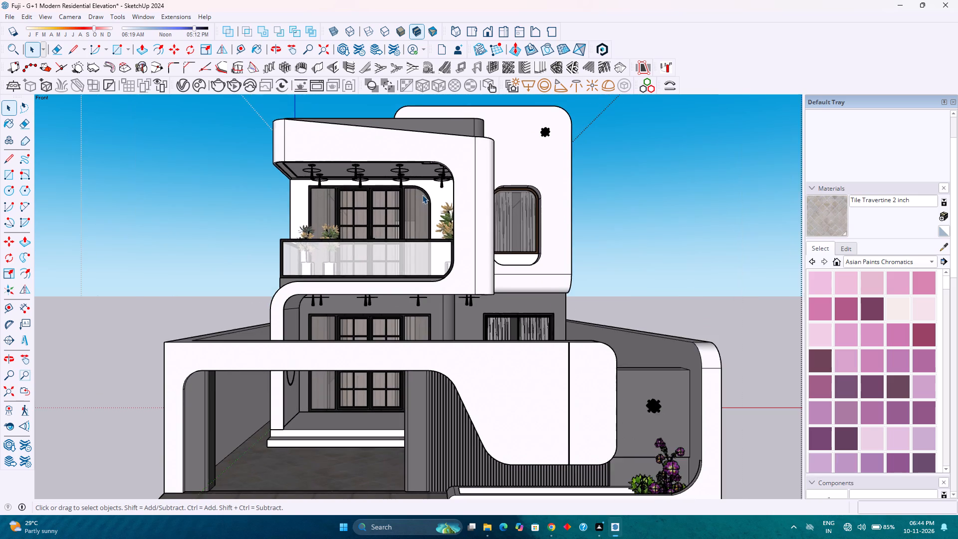
{"action": "scroll", "coordinate": [422, 195], "scroll_direction": "down", "scroll_amount": 1}
{"action": "scroll", "coordinate": [417, 268], "scroll_direction": "up", "scroll_amount": 1}
{"action": "scroll", "coordinate": [417, 268], "scroll_direction": "down", "scroll_amount": 1}
{"action": "scroll", "coordinate": [409, 320], "scroll_direction": "up", "scroll_amount": 1}
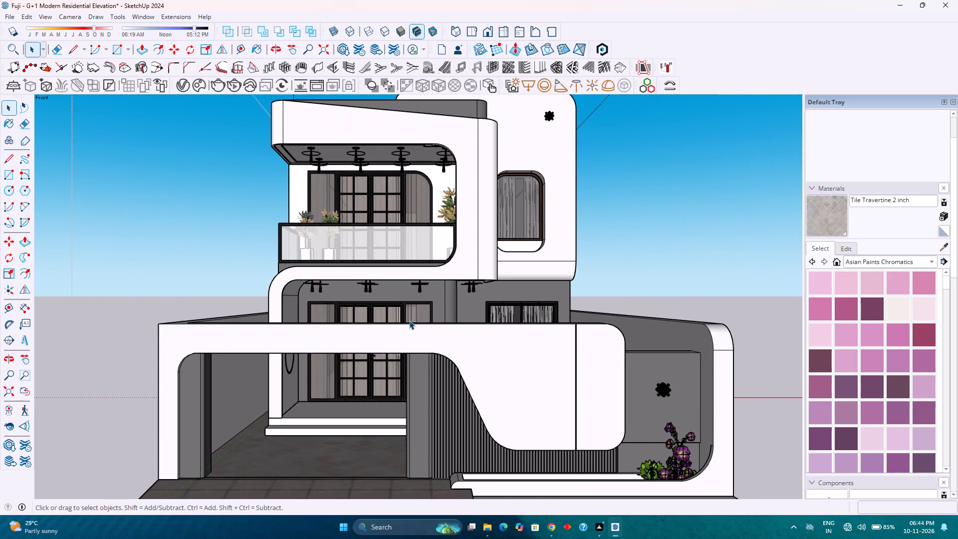
{"action": "scroll", "coordinate": [409, 320], "scroll_direction": "down", "scroll_amount": 4}
{"action": "scroll", "coordinate": [406, 335], "scroll_direction": "up", "scroll_amount": 3}
{"action": "scroll", "coordinate": [406, 335], "scroll_direction": "down", "scroll_amount": 2}
{"action": "scroll", "coordinate": [406, 335], "scroll_direction": "up", "scroll_amount": 3}
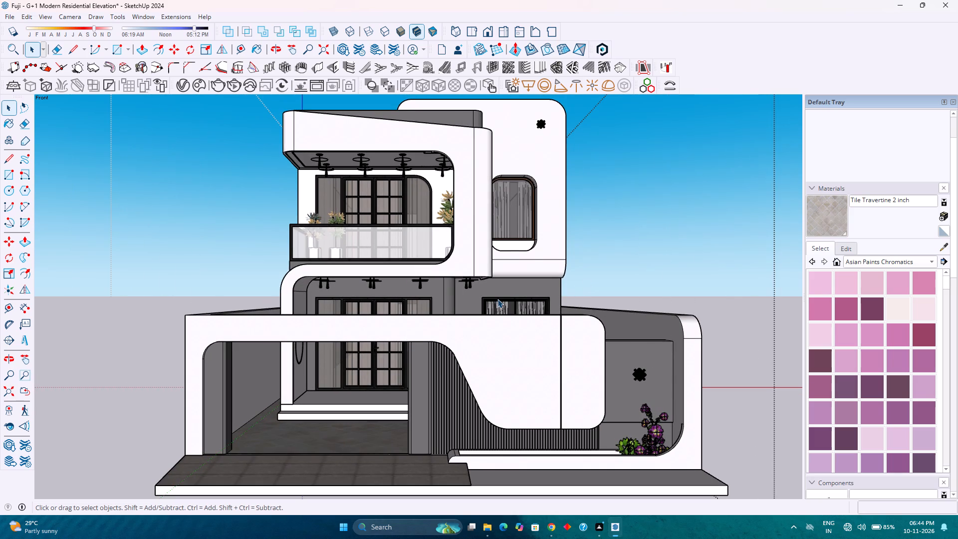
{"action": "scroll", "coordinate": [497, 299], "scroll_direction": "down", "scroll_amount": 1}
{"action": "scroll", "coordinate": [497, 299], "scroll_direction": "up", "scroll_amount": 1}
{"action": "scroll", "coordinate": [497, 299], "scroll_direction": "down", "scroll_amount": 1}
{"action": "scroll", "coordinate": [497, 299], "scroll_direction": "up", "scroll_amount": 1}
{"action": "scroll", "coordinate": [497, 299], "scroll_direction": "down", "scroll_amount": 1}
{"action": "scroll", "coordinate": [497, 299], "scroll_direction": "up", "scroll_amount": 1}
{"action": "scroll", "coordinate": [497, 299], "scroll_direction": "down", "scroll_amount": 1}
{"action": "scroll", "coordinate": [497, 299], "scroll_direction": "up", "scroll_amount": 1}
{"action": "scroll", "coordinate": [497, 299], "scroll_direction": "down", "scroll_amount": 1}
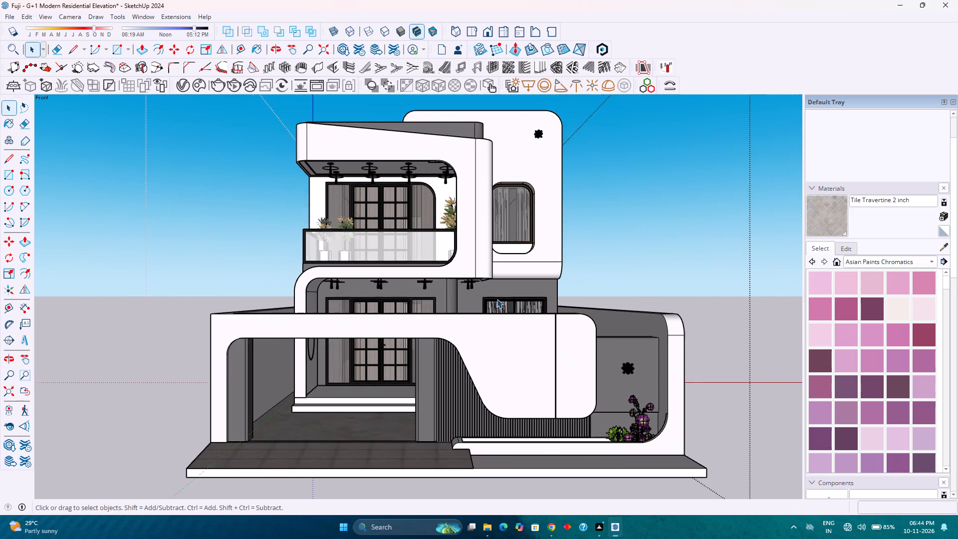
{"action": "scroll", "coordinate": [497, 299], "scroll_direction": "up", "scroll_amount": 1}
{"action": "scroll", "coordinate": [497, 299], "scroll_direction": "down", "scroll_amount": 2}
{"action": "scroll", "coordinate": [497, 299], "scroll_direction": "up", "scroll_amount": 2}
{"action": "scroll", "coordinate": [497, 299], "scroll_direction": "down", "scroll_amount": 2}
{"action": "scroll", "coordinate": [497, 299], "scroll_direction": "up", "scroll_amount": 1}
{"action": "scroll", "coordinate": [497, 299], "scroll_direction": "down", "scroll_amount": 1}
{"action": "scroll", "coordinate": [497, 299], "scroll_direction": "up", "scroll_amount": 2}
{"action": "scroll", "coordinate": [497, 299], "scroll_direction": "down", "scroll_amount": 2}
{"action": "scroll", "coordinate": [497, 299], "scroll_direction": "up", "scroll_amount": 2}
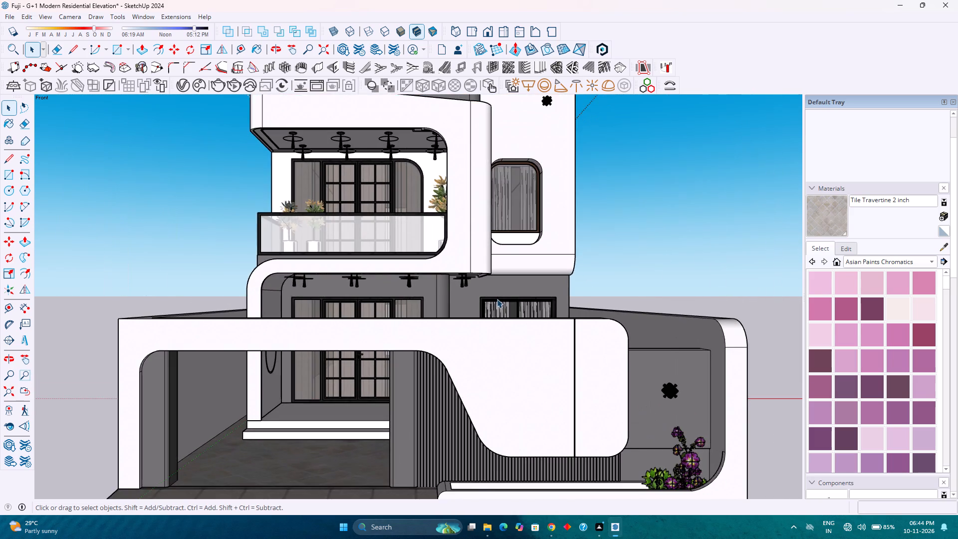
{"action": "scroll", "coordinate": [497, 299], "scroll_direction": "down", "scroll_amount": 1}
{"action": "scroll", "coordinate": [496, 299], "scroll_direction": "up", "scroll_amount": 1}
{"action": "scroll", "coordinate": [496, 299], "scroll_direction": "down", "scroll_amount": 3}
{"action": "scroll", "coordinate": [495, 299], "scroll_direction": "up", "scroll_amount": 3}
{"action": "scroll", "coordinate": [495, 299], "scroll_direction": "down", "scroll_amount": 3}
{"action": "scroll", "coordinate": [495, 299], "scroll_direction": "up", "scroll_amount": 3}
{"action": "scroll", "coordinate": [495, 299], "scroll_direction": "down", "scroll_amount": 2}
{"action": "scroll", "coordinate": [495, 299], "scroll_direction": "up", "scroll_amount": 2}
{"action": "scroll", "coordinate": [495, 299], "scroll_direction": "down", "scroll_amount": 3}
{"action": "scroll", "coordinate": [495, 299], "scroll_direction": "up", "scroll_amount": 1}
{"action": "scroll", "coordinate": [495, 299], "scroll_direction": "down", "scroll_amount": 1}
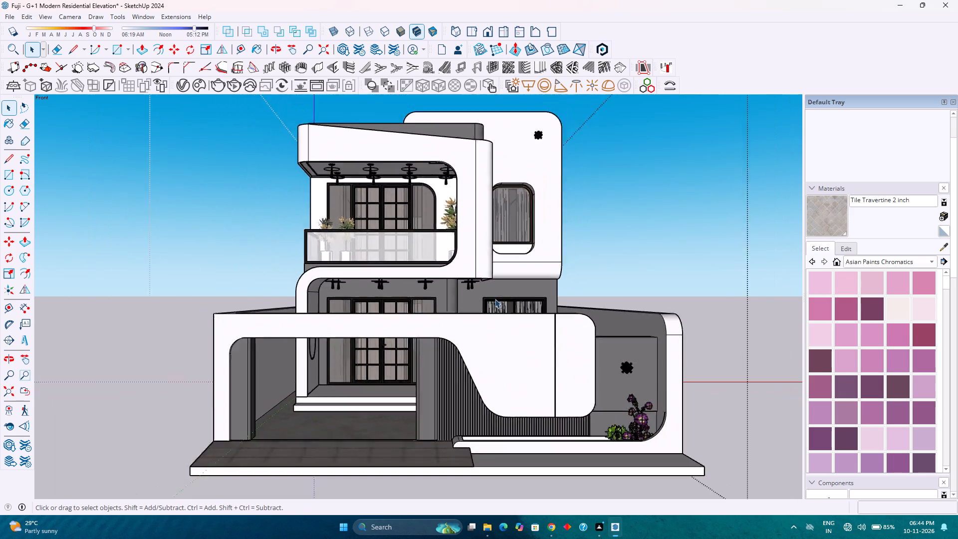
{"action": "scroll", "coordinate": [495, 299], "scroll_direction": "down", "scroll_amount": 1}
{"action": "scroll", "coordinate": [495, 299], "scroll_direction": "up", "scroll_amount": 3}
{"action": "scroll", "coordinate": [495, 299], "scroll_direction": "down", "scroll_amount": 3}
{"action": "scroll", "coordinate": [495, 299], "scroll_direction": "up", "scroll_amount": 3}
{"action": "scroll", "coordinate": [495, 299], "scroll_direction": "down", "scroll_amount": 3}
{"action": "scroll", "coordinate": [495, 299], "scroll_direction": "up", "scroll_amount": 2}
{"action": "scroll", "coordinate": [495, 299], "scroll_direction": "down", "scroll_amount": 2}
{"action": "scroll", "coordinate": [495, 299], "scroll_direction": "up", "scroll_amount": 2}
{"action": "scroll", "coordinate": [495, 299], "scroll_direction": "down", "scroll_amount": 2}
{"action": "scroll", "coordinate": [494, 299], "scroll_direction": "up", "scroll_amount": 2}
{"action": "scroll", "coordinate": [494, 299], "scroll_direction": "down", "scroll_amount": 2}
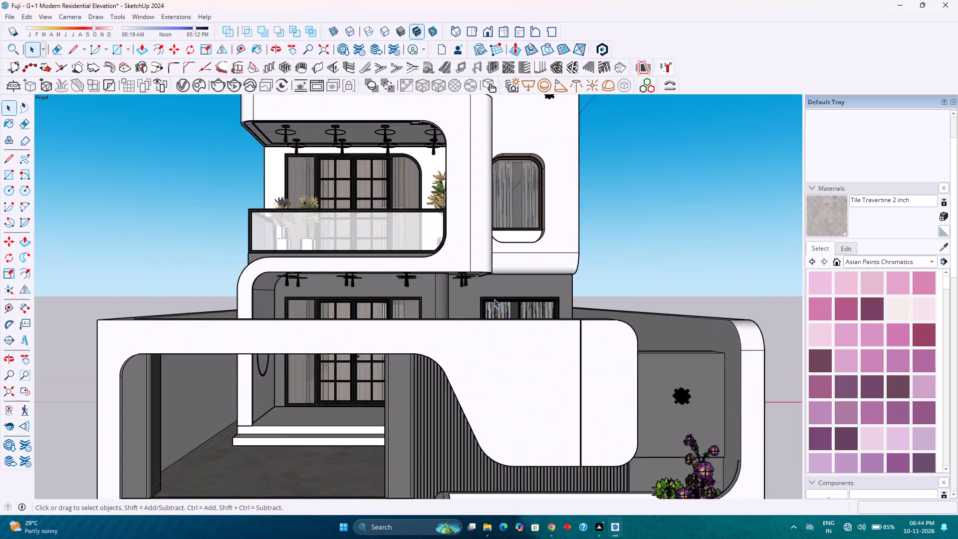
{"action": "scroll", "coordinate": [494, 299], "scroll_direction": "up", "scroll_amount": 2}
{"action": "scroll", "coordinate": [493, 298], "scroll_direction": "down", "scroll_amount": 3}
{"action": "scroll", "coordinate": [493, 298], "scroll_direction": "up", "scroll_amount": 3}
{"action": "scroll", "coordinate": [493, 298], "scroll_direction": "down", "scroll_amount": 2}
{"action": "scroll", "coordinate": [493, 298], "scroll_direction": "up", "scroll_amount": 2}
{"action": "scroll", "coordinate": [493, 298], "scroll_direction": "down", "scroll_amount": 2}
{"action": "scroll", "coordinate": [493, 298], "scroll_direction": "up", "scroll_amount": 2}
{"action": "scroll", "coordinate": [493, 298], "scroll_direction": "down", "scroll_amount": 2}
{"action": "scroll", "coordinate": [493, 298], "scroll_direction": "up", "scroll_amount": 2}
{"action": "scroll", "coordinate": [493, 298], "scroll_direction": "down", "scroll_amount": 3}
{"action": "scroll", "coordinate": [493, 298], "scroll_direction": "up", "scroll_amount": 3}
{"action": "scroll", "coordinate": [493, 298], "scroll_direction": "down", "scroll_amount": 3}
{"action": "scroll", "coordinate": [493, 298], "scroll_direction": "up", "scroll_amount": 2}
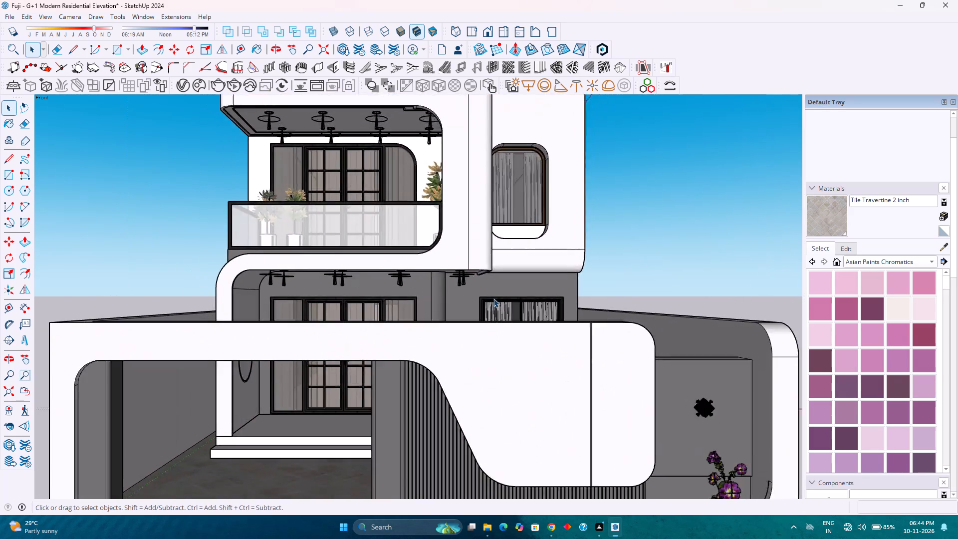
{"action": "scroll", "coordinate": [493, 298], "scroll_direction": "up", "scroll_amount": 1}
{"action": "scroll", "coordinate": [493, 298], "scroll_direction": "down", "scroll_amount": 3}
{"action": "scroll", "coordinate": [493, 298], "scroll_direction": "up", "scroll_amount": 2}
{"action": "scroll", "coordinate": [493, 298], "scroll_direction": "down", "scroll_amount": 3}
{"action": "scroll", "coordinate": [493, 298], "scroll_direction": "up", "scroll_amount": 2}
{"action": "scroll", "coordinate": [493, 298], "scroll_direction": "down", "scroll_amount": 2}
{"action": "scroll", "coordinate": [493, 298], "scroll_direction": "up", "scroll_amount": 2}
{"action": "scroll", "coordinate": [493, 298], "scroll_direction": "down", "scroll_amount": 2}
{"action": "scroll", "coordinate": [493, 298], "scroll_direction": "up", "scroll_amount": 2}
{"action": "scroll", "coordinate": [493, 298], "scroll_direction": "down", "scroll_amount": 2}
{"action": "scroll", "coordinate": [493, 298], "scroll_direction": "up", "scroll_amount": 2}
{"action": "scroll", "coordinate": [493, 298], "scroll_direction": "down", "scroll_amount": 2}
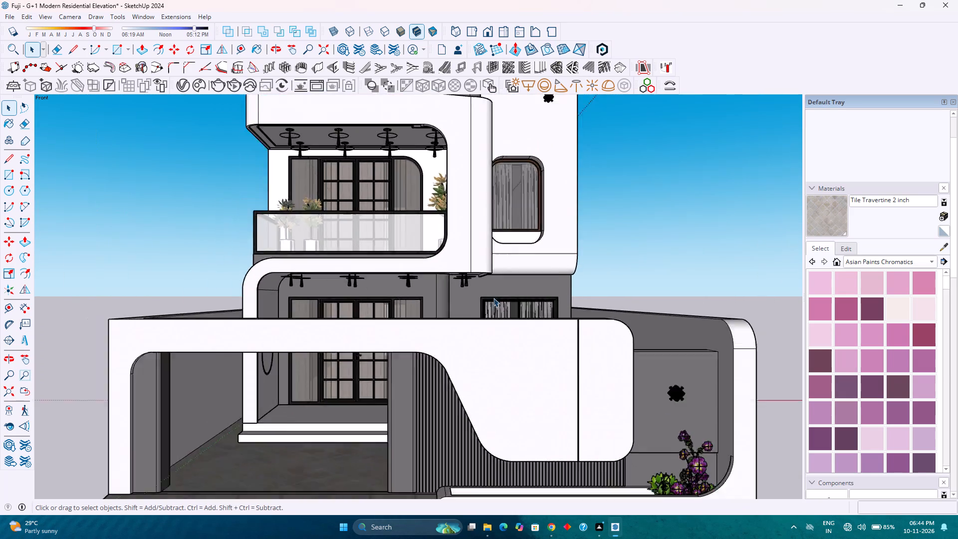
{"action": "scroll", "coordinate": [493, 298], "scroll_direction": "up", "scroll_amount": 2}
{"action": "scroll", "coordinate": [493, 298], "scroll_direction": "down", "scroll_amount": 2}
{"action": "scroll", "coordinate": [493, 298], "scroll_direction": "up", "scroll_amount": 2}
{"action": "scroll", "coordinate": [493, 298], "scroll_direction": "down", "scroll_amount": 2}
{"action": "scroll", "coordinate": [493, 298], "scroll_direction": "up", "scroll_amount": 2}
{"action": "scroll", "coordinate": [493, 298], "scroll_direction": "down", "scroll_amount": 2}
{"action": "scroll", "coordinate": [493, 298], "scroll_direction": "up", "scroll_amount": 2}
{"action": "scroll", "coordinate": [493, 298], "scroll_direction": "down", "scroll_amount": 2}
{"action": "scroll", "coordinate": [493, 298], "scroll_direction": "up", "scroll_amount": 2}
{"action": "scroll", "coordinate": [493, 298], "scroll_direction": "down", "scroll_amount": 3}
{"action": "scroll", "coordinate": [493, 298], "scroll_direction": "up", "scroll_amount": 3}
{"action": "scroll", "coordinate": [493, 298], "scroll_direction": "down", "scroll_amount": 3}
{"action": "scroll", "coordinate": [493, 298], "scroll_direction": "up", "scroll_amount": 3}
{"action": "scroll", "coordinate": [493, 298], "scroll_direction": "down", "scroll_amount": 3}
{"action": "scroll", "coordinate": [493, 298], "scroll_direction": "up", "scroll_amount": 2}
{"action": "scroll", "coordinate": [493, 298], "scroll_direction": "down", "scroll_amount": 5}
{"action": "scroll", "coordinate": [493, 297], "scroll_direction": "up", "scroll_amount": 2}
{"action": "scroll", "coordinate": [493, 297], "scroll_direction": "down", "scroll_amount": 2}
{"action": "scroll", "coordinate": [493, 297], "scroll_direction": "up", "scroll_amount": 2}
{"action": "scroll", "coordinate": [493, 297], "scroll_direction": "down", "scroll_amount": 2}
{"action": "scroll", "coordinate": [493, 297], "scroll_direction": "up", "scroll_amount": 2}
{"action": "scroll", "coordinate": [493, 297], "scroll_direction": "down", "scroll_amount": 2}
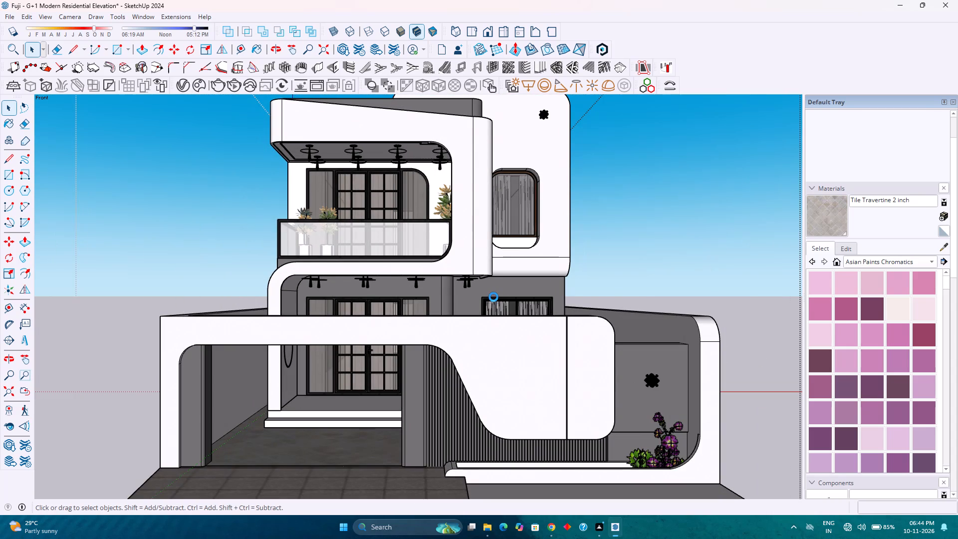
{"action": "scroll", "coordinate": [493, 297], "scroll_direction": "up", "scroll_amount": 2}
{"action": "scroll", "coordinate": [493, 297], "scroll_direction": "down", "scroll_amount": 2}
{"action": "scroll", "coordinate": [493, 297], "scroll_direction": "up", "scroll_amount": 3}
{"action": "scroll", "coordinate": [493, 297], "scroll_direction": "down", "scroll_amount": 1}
Open the house group for editing at the ground-floor window behind the boundary wall.
{"action": "double_click", "coordinate": [493, 297]}
{"action": "left_click", "coordinate": [566, 246]}
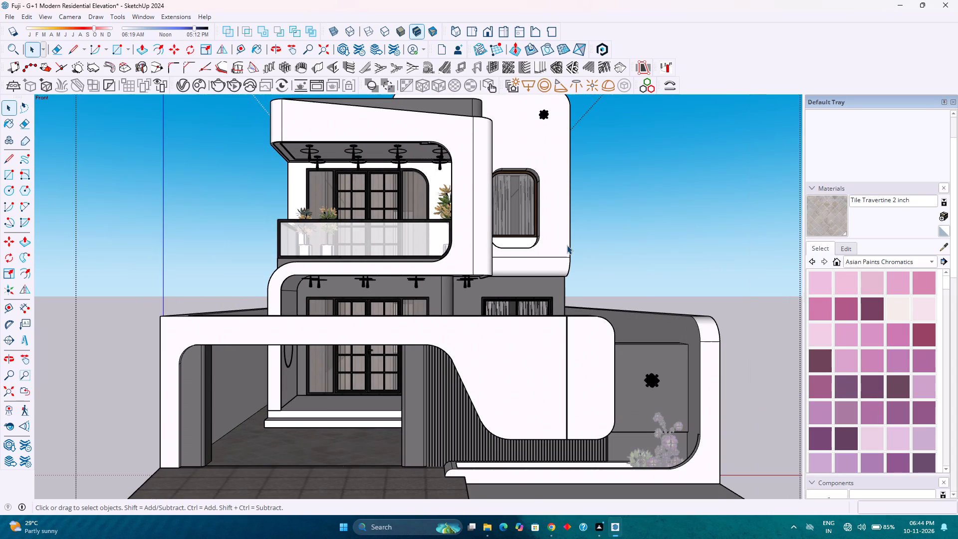
{"action": "scroll", "coordinate": [550, 251], "scroll_direction": "down", "scroll_amount": 4}
{"action": "scroll", "coordinate": [520, 263], "scroll_direction": "up", "scroll_amount": 1}
{"action": "double_click", "coordinate": [598, 229]}
{"action": "triple_click", "coordinate": [702, 54]}
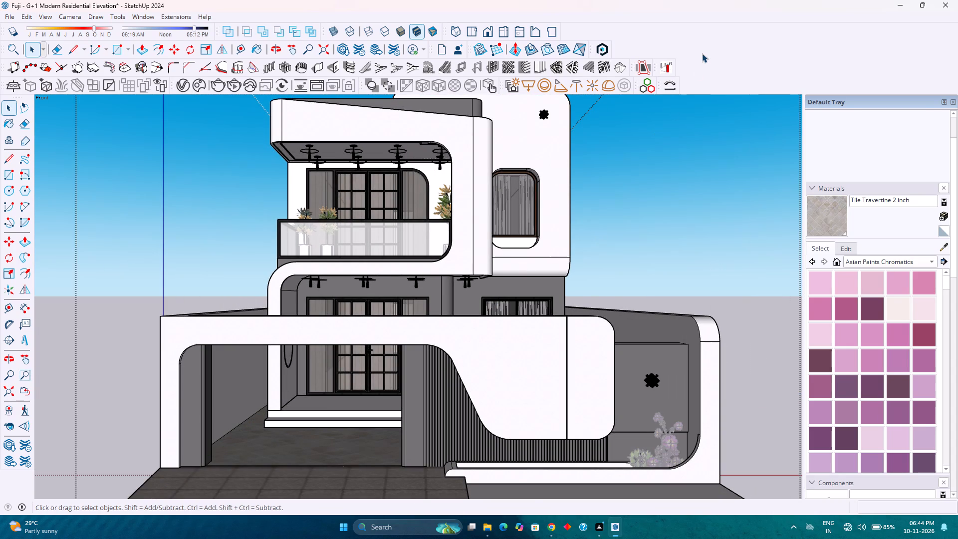
{"action": "left_click", "coordinate": [702, 53]}
{"action": "left_click", "coordinate": [205, 330]}
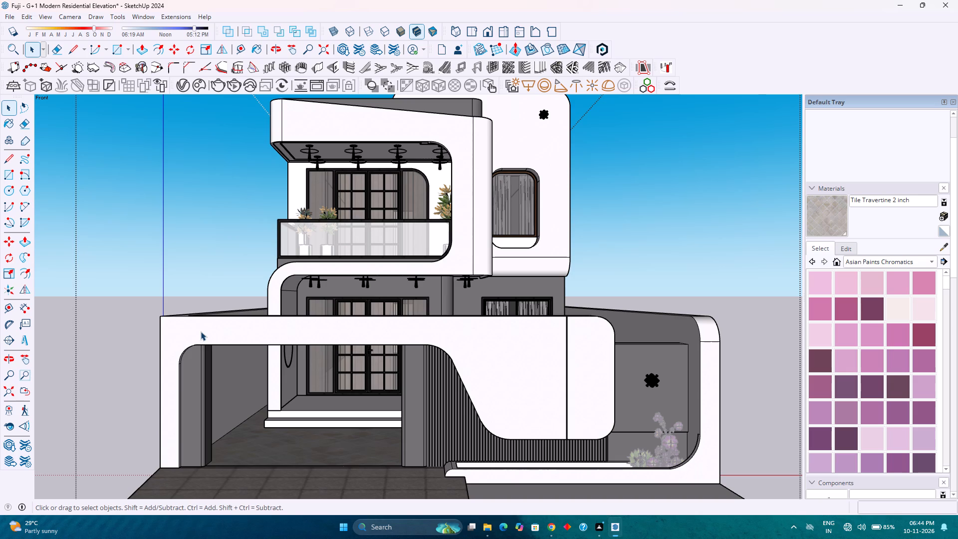
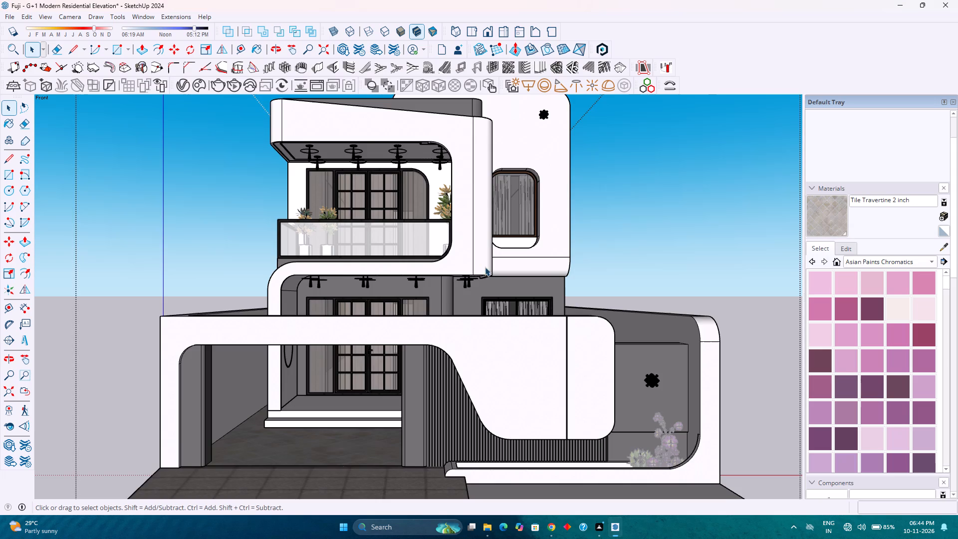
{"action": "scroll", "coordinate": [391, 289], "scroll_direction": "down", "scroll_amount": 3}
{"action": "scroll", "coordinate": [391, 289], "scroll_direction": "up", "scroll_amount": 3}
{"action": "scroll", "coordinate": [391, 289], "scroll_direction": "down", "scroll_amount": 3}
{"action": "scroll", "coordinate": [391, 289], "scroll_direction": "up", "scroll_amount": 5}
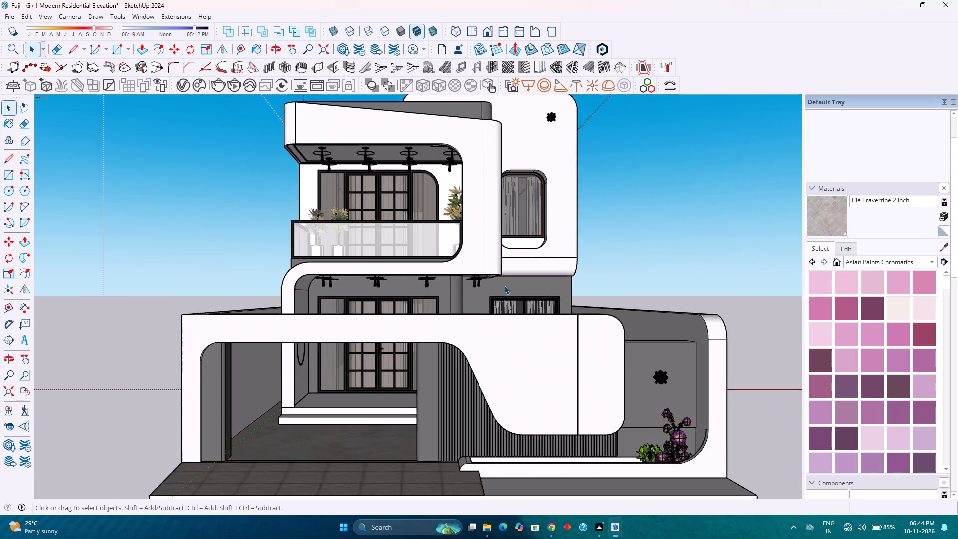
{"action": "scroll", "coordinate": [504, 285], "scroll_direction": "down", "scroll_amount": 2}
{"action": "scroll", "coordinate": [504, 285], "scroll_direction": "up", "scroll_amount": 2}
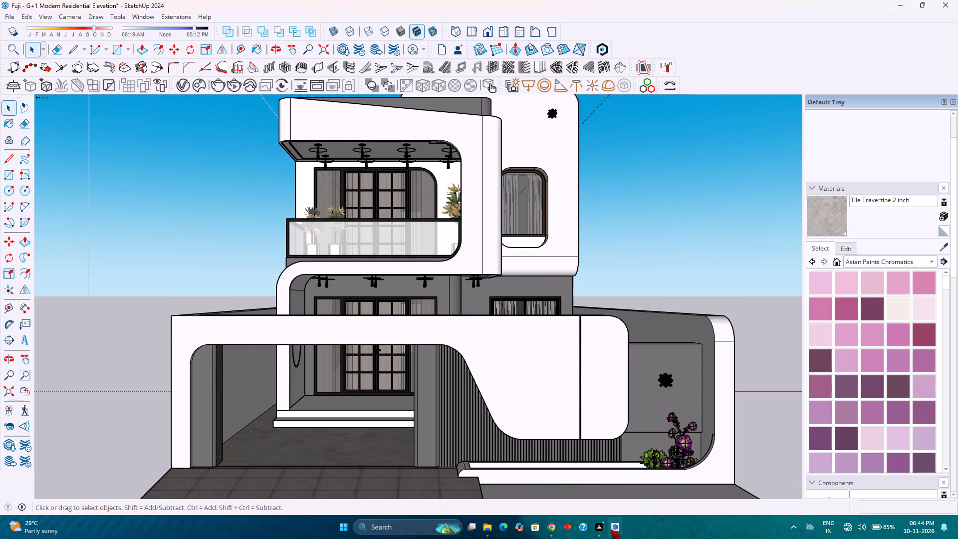
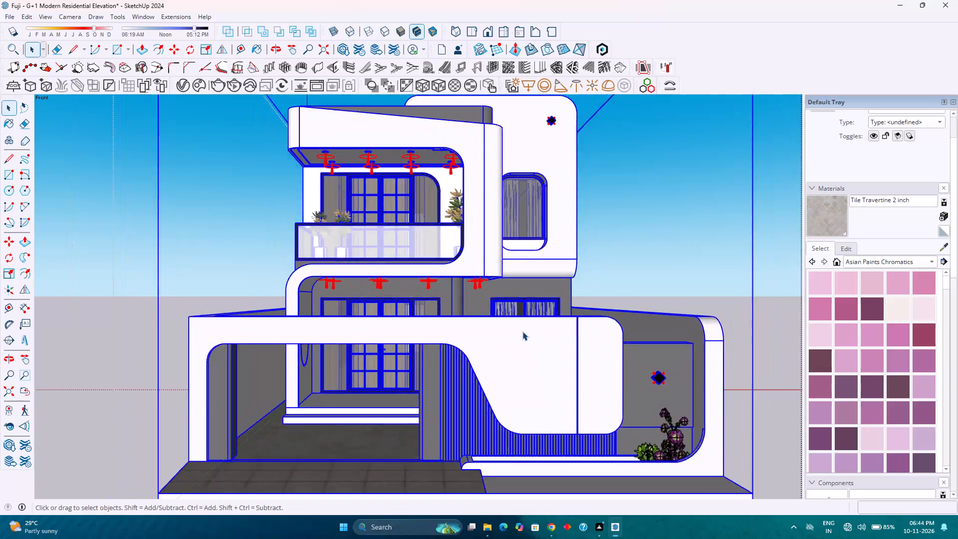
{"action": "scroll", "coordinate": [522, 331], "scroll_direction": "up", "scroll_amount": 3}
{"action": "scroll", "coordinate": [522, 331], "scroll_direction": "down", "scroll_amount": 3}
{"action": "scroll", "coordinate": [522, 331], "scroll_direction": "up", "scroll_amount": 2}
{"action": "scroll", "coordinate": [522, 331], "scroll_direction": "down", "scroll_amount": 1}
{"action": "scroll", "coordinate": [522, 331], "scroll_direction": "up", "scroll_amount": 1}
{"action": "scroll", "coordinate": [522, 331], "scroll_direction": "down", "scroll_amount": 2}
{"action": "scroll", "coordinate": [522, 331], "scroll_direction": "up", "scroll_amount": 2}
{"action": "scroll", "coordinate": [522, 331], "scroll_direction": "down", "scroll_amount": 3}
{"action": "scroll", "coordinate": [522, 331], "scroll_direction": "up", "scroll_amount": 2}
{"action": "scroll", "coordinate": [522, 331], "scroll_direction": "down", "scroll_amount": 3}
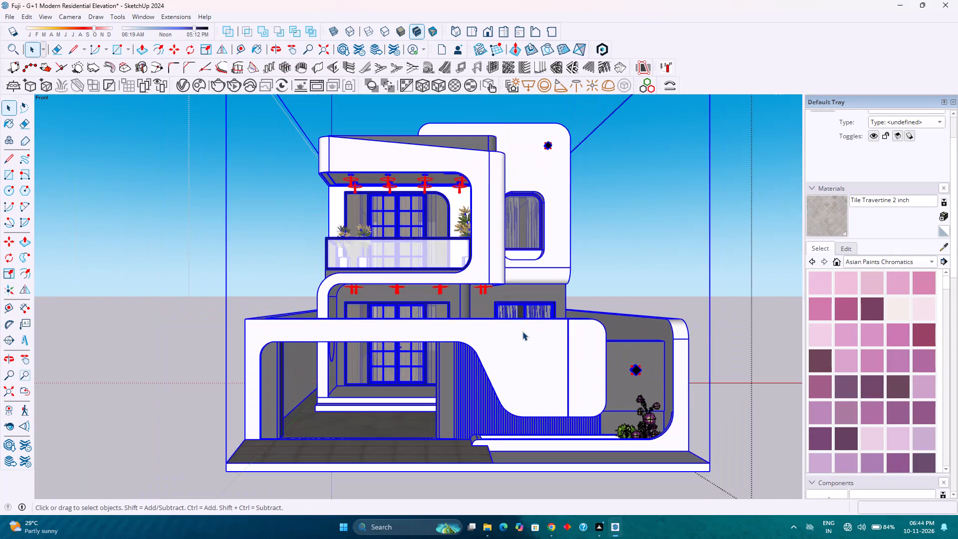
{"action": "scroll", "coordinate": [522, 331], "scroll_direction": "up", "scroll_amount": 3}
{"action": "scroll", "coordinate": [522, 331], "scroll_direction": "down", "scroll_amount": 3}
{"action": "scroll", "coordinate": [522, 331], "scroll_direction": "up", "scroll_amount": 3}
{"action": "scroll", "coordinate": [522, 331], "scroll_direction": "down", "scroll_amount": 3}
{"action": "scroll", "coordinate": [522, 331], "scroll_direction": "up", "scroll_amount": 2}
Clear the selection of the whole house model.
{"action": "right_click", "coordinate": [522, 331]}
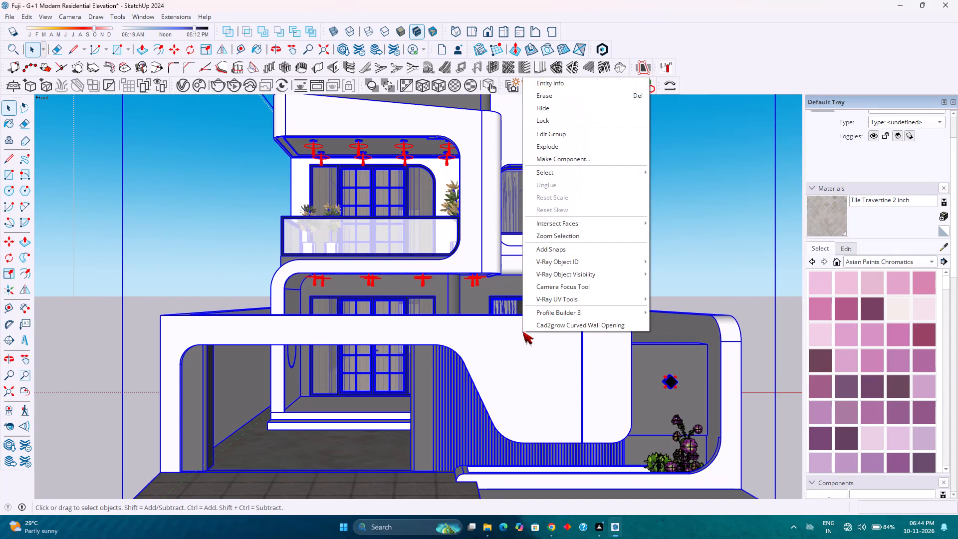
{"action": "left_click", "coordinate": [104, 211]}
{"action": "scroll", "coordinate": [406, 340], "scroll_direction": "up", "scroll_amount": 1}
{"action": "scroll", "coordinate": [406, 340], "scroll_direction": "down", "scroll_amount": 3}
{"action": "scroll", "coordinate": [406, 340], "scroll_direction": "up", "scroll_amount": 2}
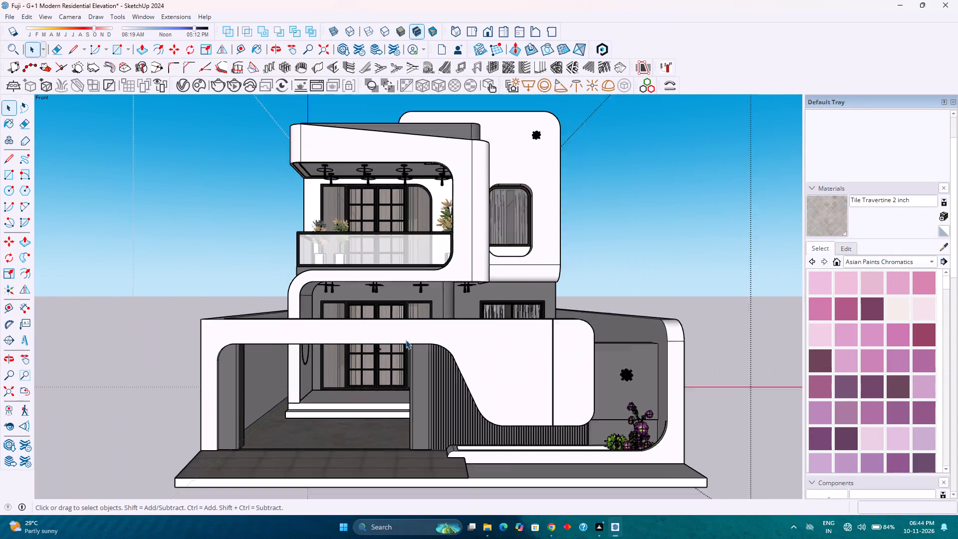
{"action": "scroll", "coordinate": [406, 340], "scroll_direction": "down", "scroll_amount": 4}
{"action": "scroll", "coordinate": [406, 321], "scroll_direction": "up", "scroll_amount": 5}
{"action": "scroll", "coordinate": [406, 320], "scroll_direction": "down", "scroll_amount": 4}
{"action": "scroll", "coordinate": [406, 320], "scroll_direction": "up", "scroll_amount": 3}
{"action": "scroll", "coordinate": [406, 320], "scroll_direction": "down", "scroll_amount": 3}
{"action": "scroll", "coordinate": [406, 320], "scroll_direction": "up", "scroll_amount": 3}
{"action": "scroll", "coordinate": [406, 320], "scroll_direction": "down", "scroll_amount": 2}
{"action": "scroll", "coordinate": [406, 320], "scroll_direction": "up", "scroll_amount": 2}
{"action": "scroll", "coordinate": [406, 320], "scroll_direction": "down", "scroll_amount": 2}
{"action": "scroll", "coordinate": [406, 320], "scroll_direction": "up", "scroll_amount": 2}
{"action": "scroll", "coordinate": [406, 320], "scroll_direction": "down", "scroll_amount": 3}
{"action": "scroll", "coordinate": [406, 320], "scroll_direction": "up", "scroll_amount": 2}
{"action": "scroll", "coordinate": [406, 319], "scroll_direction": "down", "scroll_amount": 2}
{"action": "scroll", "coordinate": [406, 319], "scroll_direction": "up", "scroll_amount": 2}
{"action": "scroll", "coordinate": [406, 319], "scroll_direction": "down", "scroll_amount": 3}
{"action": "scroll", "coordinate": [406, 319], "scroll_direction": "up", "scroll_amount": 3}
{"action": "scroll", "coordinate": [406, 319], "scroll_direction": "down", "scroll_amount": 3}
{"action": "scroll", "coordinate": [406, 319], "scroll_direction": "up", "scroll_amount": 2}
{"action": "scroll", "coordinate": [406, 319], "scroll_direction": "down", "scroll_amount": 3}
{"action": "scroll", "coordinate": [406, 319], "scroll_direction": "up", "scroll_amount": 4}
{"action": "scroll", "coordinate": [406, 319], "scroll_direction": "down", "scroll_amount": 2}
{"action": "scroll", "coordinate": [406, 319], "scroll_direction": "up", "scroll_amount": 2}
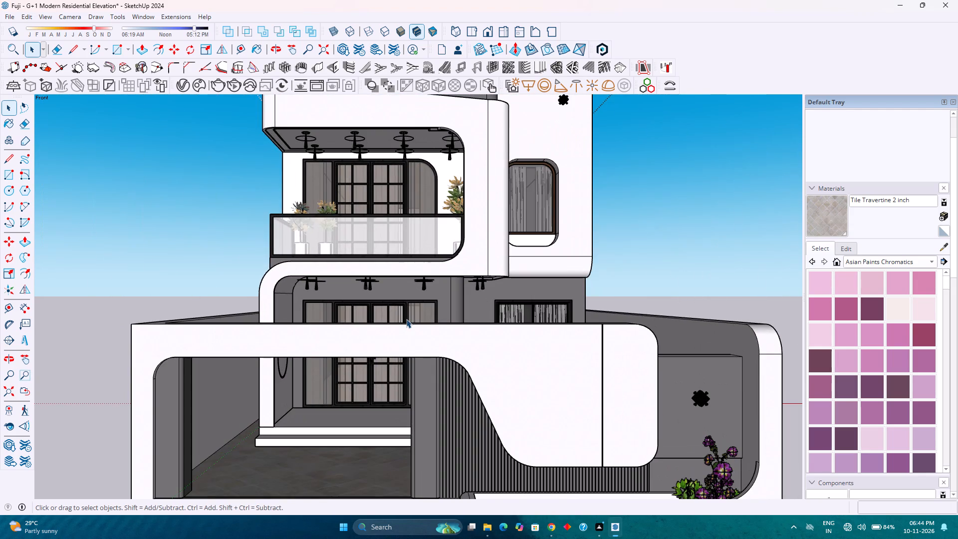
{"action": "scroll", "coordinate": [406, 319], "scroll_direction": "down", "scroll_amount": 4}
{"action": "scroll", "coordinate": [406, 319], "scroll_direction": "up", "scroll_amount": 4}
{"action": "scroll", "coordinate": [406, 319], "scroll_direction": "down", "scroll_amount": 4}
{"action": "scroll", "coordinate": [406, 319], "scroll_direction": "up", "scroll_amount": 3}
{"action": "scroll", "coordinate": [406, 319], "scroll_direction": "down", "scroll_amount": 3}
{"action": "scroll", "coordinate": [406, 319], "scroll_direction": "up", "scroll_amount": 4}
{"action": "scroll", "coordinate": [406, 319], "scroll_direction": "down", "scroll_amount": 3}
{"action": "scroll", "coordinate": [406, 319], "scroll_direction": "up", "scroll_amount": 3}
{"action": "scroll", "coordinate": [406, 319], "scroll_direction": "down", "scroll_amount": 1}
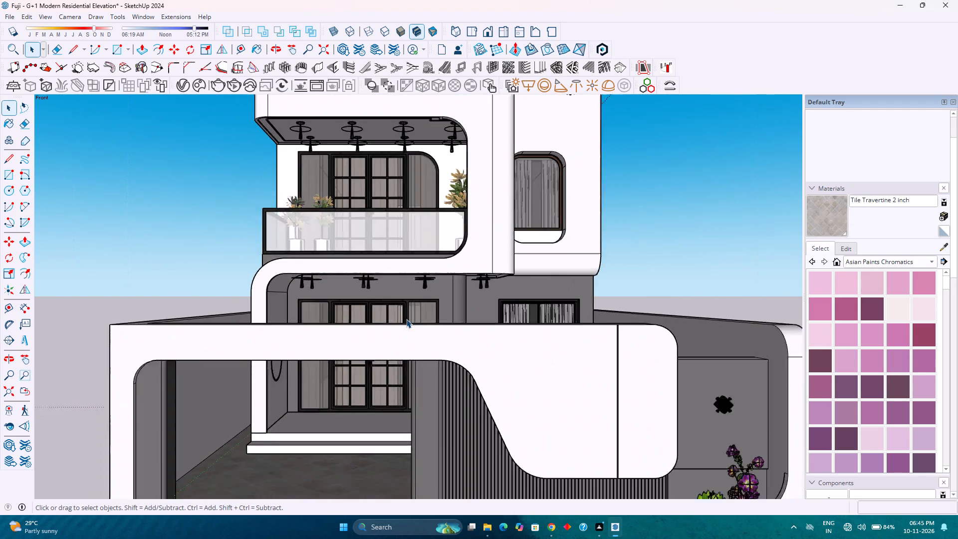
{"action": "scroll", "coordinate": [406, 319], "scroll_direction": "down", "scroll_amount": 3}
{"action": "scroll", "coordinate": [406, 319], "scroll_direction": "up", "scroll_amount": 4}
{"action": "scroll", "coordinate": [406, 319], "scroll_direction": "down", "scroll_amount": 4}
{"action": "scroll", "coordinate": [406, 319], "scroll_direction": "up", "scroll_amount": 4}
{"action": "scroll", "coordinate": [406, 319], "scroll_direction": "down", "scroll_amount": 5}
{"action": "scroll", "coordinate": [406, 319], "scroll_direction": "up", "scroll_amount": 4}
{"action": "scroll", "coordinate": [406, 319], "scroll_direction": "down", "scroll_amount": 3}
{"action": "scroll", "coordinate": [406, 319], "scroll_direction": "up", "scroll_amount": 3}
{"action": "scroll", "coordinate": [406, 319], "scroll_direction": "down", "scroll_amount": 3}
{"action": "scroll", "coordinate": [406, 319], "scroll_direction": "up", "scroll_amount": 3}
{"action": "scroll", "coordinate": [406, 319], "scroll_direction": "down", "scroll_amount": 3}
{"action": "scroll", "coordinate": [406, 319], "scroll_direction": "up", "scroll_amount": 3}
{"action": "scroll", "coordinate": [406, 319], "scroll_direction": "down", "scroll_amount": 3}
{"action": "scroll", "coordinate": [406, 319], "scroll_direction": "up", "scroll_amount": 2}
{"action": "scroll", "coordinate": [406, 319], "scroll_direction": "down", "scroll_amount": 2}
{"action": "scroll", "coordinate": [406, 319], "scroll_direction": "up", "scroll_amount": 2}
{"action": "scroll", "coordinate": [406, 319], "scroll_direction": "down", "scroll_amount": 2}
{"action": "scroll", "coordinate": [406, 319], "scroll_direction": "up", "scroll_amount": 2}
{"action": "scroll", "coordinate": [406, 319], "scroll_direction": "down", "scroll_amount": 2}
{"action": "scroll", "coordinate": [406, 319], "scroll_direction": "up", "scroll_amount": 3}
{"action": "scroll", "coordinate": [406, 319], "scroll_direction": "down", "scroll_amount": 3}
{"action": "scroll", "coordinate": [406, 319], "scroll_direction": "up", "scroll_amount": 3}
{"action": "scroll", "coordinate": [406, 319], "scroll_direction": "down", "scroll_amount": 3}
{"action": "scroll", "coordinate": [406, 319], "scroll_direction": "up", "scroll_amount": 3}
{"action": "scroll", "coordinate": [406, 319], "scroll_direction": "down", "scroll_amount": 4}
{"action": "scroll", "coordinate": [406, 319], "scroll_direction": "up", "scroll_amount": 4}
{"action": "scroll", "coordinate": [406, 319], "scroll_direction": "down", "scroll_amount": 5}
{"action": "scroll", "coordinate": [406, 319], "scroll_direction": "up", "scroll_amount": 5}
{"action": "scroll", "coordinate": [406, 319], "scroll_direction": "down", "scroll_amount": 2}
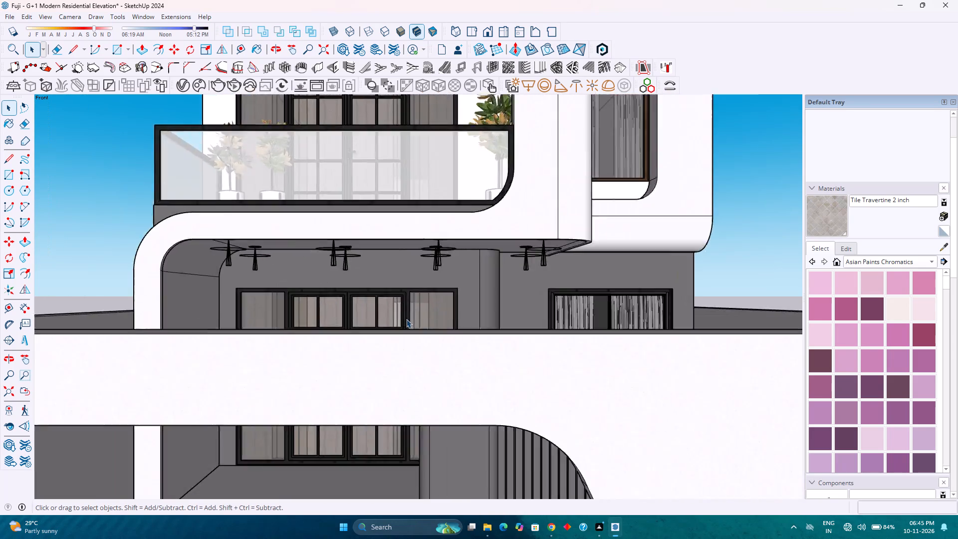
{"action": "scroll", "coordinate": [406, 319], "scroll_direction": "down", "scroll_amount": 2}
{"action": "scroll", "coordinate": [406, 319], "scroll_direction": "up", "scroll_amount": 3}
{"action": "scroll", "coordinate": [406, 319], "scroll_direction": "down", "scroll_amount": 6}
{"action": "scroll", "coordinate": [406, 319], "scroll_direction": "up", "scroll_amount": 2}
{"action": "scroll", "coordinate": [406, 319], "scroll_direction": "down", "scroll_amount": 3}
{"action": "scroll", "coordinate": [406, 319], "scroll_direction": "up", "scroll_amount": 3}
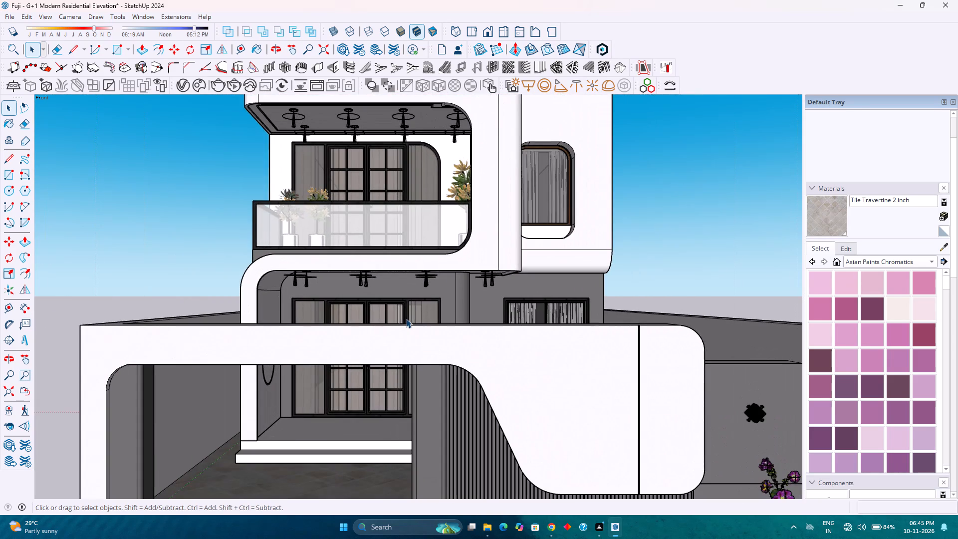
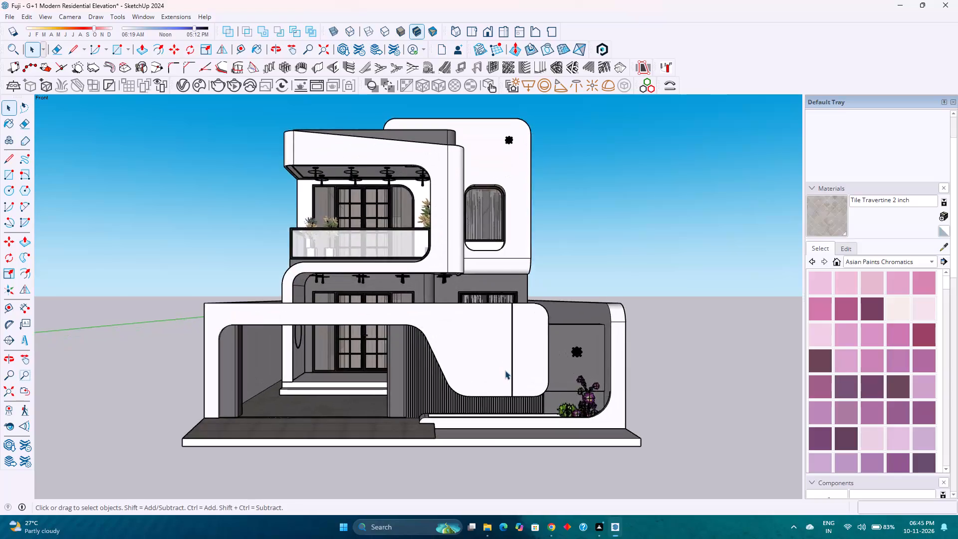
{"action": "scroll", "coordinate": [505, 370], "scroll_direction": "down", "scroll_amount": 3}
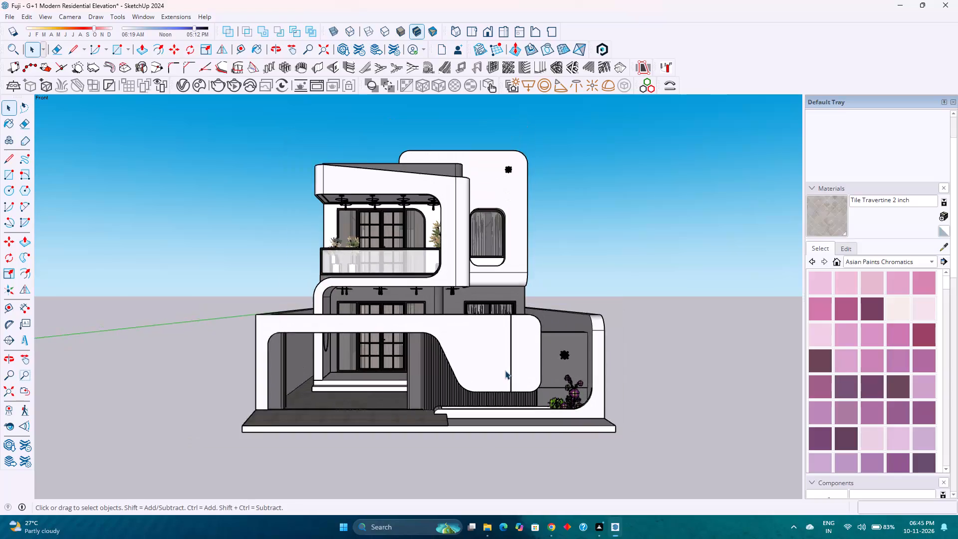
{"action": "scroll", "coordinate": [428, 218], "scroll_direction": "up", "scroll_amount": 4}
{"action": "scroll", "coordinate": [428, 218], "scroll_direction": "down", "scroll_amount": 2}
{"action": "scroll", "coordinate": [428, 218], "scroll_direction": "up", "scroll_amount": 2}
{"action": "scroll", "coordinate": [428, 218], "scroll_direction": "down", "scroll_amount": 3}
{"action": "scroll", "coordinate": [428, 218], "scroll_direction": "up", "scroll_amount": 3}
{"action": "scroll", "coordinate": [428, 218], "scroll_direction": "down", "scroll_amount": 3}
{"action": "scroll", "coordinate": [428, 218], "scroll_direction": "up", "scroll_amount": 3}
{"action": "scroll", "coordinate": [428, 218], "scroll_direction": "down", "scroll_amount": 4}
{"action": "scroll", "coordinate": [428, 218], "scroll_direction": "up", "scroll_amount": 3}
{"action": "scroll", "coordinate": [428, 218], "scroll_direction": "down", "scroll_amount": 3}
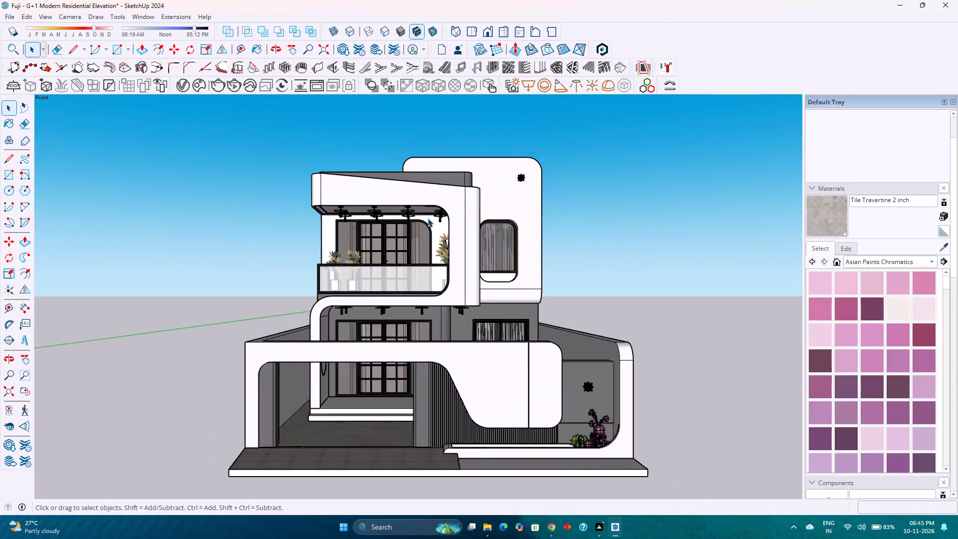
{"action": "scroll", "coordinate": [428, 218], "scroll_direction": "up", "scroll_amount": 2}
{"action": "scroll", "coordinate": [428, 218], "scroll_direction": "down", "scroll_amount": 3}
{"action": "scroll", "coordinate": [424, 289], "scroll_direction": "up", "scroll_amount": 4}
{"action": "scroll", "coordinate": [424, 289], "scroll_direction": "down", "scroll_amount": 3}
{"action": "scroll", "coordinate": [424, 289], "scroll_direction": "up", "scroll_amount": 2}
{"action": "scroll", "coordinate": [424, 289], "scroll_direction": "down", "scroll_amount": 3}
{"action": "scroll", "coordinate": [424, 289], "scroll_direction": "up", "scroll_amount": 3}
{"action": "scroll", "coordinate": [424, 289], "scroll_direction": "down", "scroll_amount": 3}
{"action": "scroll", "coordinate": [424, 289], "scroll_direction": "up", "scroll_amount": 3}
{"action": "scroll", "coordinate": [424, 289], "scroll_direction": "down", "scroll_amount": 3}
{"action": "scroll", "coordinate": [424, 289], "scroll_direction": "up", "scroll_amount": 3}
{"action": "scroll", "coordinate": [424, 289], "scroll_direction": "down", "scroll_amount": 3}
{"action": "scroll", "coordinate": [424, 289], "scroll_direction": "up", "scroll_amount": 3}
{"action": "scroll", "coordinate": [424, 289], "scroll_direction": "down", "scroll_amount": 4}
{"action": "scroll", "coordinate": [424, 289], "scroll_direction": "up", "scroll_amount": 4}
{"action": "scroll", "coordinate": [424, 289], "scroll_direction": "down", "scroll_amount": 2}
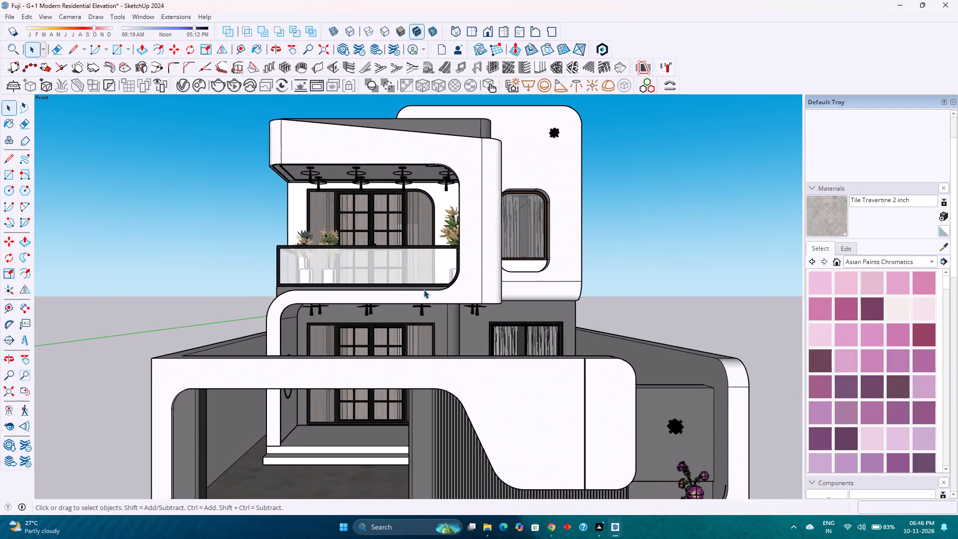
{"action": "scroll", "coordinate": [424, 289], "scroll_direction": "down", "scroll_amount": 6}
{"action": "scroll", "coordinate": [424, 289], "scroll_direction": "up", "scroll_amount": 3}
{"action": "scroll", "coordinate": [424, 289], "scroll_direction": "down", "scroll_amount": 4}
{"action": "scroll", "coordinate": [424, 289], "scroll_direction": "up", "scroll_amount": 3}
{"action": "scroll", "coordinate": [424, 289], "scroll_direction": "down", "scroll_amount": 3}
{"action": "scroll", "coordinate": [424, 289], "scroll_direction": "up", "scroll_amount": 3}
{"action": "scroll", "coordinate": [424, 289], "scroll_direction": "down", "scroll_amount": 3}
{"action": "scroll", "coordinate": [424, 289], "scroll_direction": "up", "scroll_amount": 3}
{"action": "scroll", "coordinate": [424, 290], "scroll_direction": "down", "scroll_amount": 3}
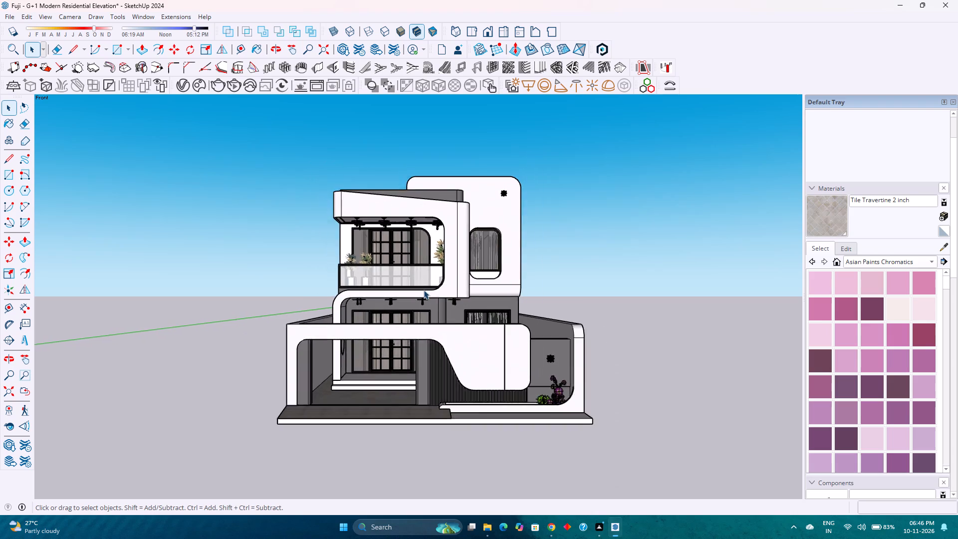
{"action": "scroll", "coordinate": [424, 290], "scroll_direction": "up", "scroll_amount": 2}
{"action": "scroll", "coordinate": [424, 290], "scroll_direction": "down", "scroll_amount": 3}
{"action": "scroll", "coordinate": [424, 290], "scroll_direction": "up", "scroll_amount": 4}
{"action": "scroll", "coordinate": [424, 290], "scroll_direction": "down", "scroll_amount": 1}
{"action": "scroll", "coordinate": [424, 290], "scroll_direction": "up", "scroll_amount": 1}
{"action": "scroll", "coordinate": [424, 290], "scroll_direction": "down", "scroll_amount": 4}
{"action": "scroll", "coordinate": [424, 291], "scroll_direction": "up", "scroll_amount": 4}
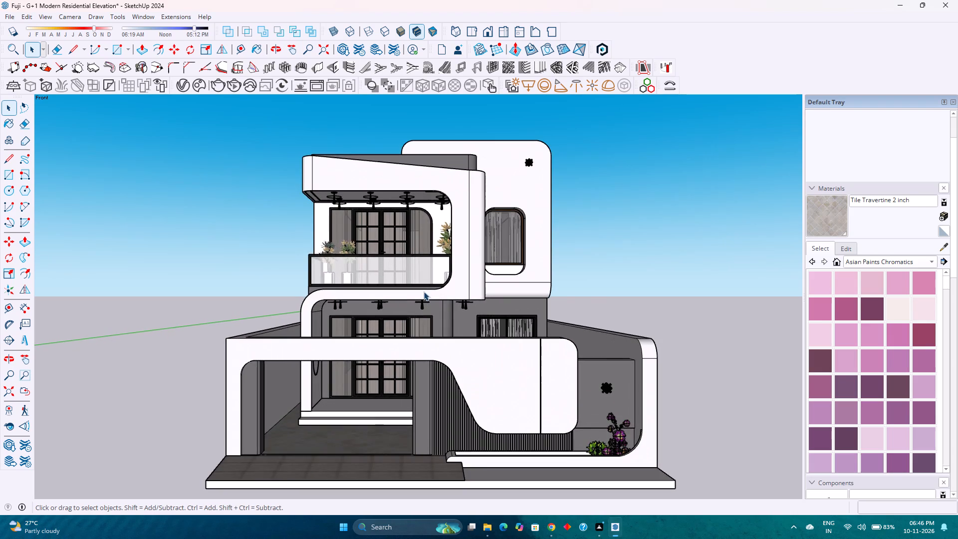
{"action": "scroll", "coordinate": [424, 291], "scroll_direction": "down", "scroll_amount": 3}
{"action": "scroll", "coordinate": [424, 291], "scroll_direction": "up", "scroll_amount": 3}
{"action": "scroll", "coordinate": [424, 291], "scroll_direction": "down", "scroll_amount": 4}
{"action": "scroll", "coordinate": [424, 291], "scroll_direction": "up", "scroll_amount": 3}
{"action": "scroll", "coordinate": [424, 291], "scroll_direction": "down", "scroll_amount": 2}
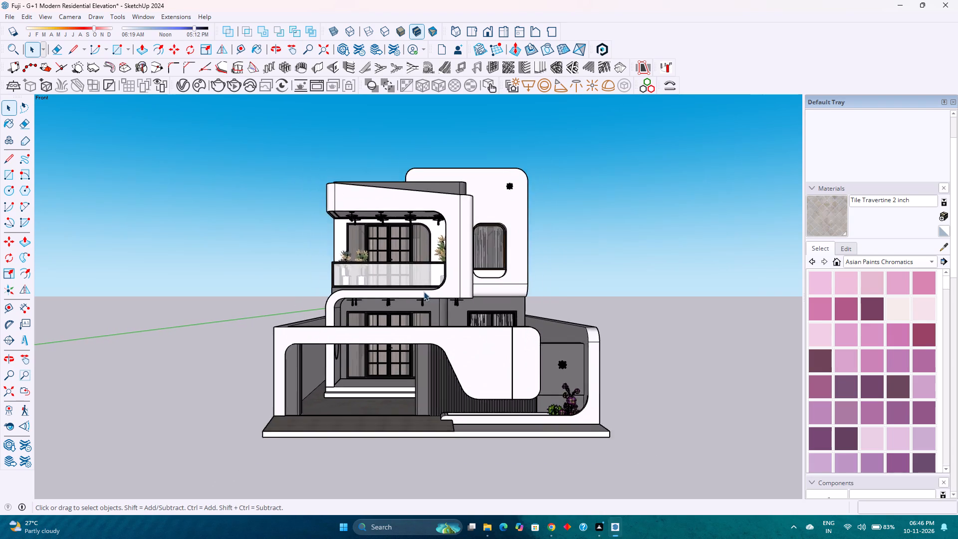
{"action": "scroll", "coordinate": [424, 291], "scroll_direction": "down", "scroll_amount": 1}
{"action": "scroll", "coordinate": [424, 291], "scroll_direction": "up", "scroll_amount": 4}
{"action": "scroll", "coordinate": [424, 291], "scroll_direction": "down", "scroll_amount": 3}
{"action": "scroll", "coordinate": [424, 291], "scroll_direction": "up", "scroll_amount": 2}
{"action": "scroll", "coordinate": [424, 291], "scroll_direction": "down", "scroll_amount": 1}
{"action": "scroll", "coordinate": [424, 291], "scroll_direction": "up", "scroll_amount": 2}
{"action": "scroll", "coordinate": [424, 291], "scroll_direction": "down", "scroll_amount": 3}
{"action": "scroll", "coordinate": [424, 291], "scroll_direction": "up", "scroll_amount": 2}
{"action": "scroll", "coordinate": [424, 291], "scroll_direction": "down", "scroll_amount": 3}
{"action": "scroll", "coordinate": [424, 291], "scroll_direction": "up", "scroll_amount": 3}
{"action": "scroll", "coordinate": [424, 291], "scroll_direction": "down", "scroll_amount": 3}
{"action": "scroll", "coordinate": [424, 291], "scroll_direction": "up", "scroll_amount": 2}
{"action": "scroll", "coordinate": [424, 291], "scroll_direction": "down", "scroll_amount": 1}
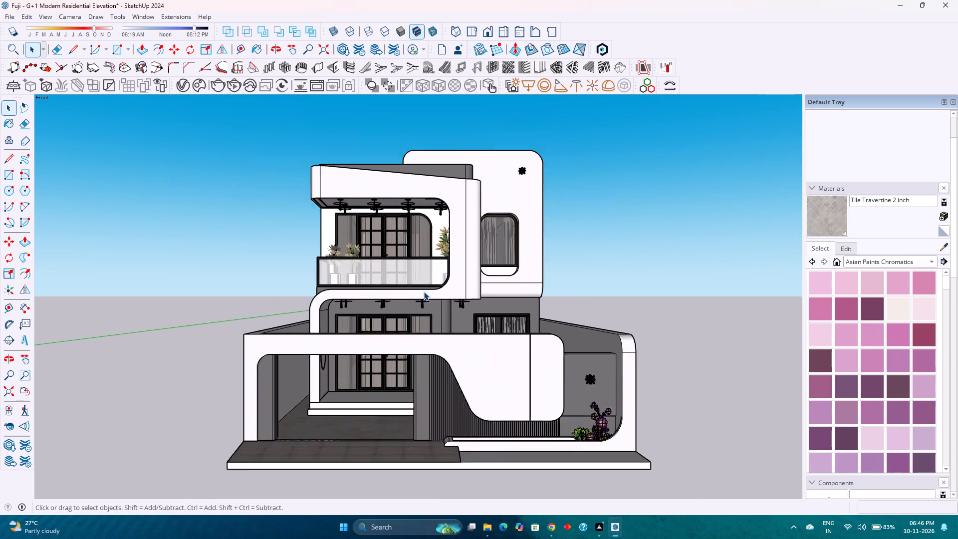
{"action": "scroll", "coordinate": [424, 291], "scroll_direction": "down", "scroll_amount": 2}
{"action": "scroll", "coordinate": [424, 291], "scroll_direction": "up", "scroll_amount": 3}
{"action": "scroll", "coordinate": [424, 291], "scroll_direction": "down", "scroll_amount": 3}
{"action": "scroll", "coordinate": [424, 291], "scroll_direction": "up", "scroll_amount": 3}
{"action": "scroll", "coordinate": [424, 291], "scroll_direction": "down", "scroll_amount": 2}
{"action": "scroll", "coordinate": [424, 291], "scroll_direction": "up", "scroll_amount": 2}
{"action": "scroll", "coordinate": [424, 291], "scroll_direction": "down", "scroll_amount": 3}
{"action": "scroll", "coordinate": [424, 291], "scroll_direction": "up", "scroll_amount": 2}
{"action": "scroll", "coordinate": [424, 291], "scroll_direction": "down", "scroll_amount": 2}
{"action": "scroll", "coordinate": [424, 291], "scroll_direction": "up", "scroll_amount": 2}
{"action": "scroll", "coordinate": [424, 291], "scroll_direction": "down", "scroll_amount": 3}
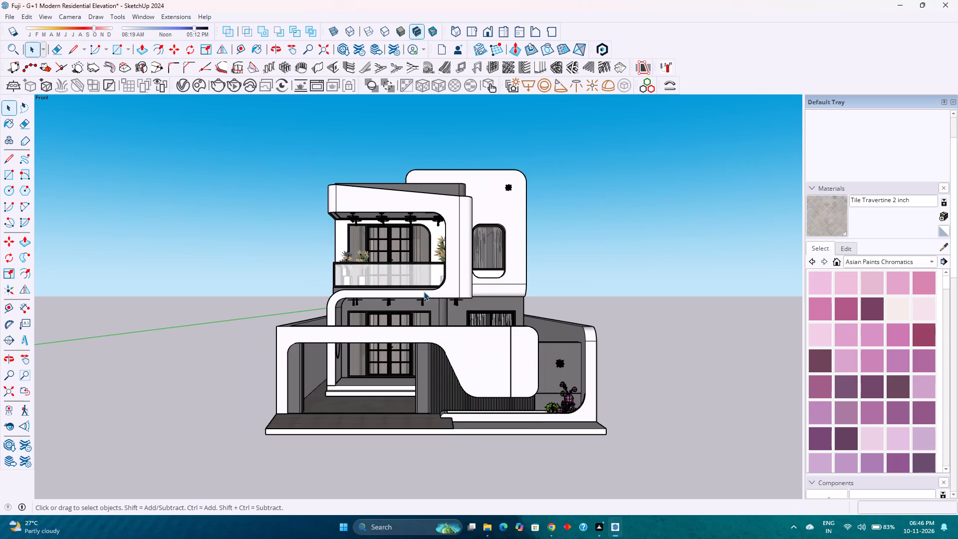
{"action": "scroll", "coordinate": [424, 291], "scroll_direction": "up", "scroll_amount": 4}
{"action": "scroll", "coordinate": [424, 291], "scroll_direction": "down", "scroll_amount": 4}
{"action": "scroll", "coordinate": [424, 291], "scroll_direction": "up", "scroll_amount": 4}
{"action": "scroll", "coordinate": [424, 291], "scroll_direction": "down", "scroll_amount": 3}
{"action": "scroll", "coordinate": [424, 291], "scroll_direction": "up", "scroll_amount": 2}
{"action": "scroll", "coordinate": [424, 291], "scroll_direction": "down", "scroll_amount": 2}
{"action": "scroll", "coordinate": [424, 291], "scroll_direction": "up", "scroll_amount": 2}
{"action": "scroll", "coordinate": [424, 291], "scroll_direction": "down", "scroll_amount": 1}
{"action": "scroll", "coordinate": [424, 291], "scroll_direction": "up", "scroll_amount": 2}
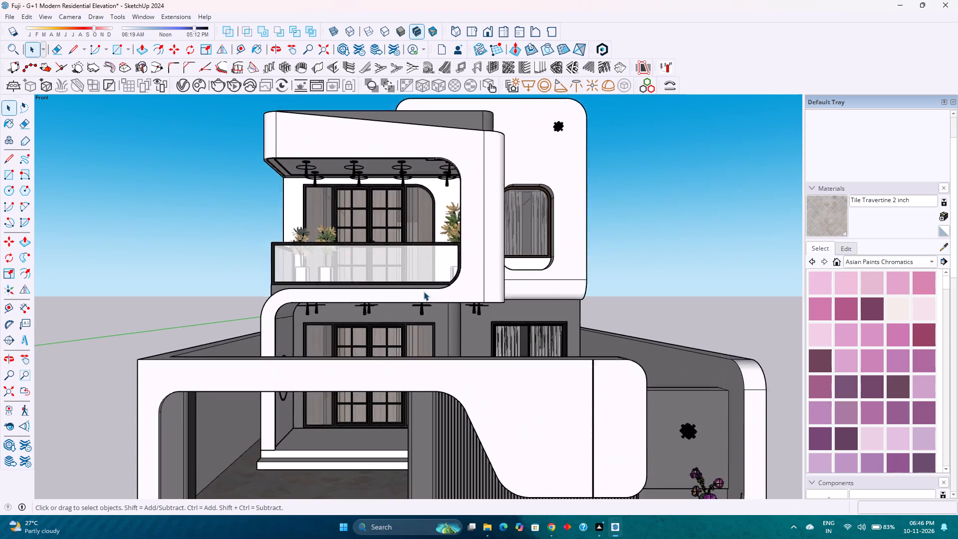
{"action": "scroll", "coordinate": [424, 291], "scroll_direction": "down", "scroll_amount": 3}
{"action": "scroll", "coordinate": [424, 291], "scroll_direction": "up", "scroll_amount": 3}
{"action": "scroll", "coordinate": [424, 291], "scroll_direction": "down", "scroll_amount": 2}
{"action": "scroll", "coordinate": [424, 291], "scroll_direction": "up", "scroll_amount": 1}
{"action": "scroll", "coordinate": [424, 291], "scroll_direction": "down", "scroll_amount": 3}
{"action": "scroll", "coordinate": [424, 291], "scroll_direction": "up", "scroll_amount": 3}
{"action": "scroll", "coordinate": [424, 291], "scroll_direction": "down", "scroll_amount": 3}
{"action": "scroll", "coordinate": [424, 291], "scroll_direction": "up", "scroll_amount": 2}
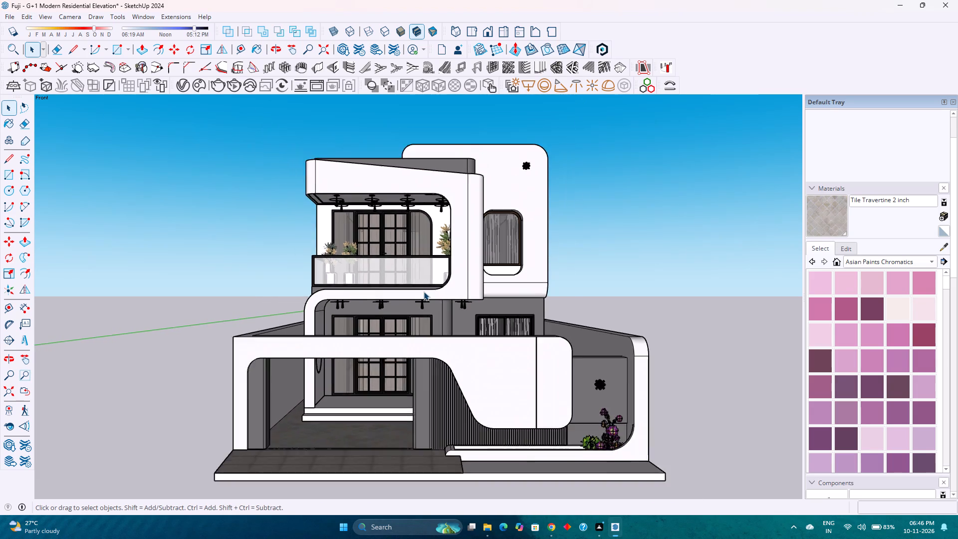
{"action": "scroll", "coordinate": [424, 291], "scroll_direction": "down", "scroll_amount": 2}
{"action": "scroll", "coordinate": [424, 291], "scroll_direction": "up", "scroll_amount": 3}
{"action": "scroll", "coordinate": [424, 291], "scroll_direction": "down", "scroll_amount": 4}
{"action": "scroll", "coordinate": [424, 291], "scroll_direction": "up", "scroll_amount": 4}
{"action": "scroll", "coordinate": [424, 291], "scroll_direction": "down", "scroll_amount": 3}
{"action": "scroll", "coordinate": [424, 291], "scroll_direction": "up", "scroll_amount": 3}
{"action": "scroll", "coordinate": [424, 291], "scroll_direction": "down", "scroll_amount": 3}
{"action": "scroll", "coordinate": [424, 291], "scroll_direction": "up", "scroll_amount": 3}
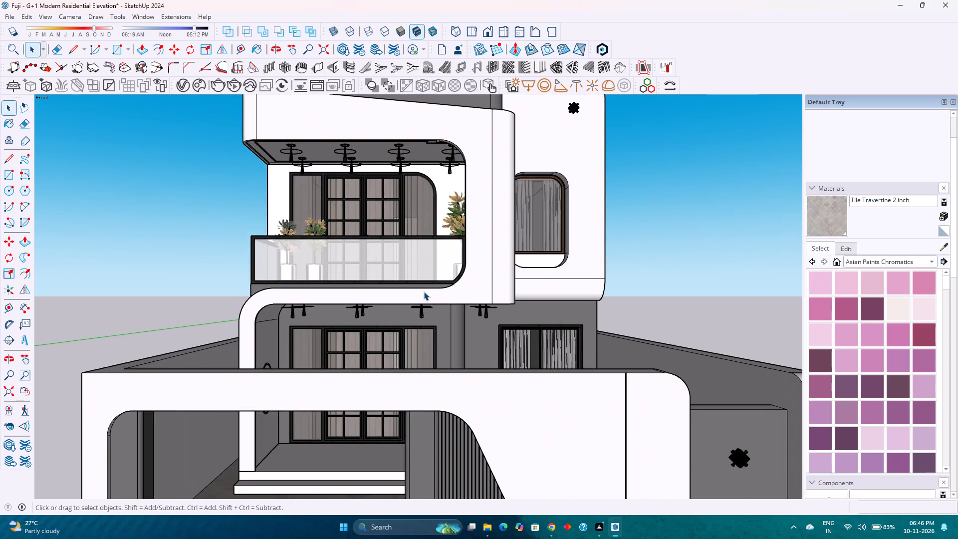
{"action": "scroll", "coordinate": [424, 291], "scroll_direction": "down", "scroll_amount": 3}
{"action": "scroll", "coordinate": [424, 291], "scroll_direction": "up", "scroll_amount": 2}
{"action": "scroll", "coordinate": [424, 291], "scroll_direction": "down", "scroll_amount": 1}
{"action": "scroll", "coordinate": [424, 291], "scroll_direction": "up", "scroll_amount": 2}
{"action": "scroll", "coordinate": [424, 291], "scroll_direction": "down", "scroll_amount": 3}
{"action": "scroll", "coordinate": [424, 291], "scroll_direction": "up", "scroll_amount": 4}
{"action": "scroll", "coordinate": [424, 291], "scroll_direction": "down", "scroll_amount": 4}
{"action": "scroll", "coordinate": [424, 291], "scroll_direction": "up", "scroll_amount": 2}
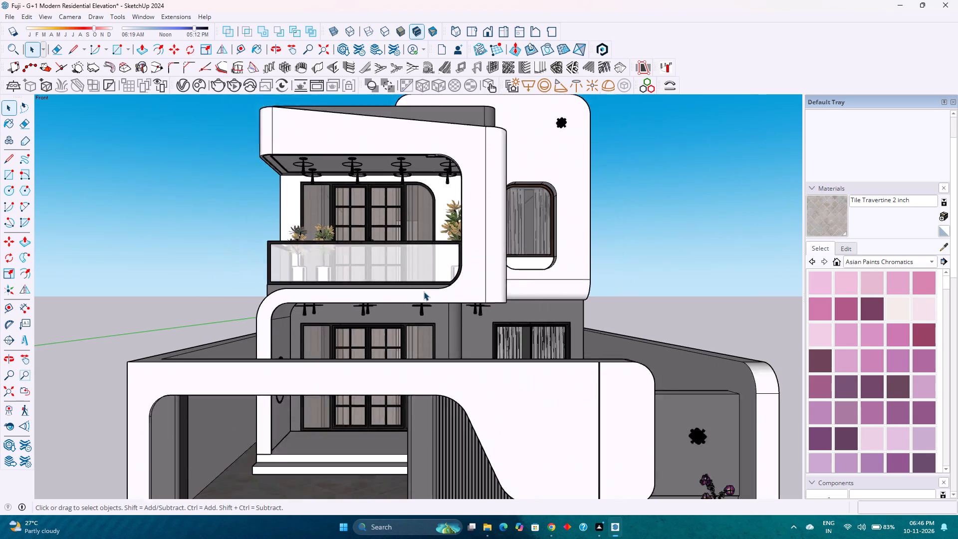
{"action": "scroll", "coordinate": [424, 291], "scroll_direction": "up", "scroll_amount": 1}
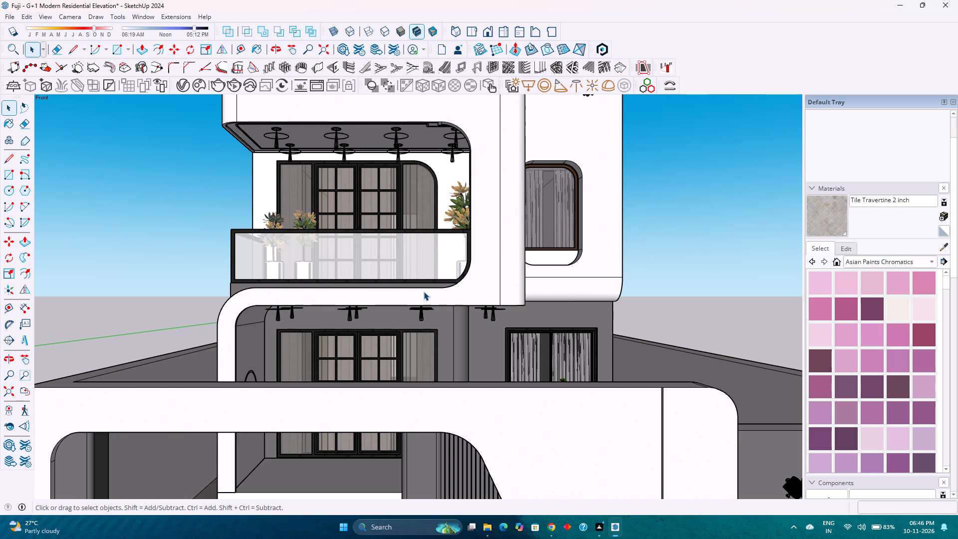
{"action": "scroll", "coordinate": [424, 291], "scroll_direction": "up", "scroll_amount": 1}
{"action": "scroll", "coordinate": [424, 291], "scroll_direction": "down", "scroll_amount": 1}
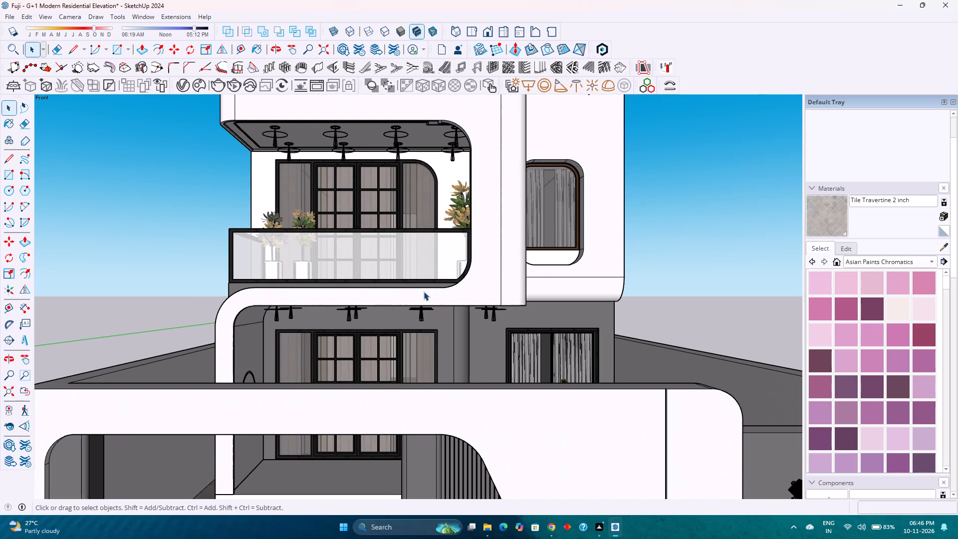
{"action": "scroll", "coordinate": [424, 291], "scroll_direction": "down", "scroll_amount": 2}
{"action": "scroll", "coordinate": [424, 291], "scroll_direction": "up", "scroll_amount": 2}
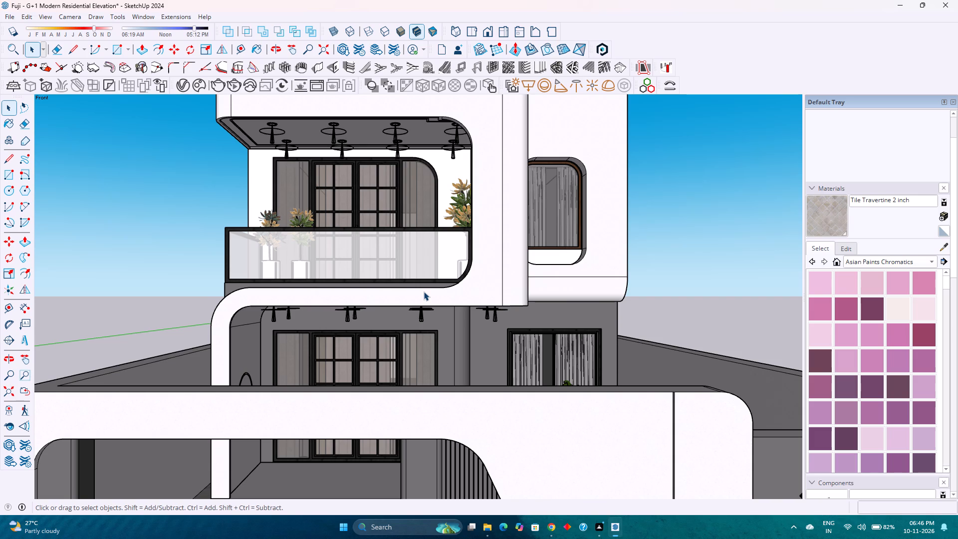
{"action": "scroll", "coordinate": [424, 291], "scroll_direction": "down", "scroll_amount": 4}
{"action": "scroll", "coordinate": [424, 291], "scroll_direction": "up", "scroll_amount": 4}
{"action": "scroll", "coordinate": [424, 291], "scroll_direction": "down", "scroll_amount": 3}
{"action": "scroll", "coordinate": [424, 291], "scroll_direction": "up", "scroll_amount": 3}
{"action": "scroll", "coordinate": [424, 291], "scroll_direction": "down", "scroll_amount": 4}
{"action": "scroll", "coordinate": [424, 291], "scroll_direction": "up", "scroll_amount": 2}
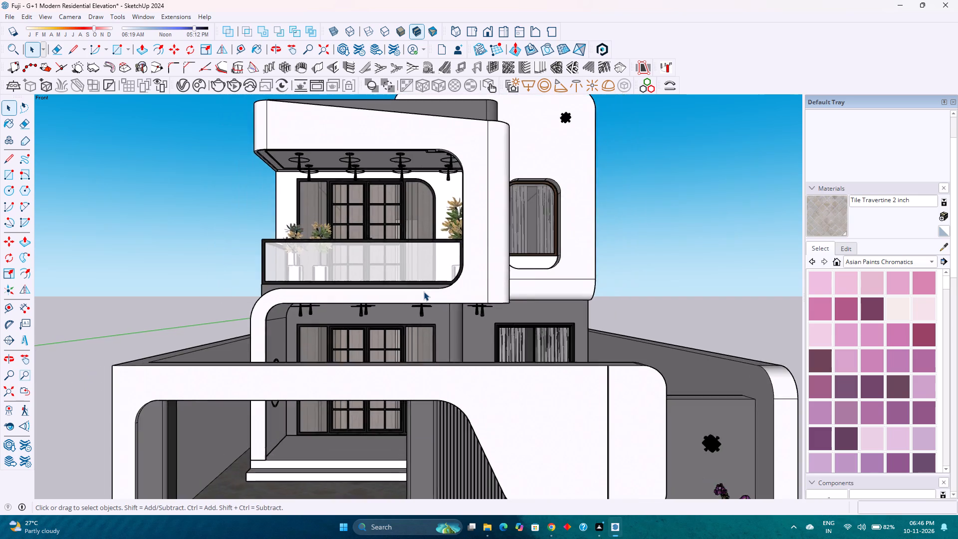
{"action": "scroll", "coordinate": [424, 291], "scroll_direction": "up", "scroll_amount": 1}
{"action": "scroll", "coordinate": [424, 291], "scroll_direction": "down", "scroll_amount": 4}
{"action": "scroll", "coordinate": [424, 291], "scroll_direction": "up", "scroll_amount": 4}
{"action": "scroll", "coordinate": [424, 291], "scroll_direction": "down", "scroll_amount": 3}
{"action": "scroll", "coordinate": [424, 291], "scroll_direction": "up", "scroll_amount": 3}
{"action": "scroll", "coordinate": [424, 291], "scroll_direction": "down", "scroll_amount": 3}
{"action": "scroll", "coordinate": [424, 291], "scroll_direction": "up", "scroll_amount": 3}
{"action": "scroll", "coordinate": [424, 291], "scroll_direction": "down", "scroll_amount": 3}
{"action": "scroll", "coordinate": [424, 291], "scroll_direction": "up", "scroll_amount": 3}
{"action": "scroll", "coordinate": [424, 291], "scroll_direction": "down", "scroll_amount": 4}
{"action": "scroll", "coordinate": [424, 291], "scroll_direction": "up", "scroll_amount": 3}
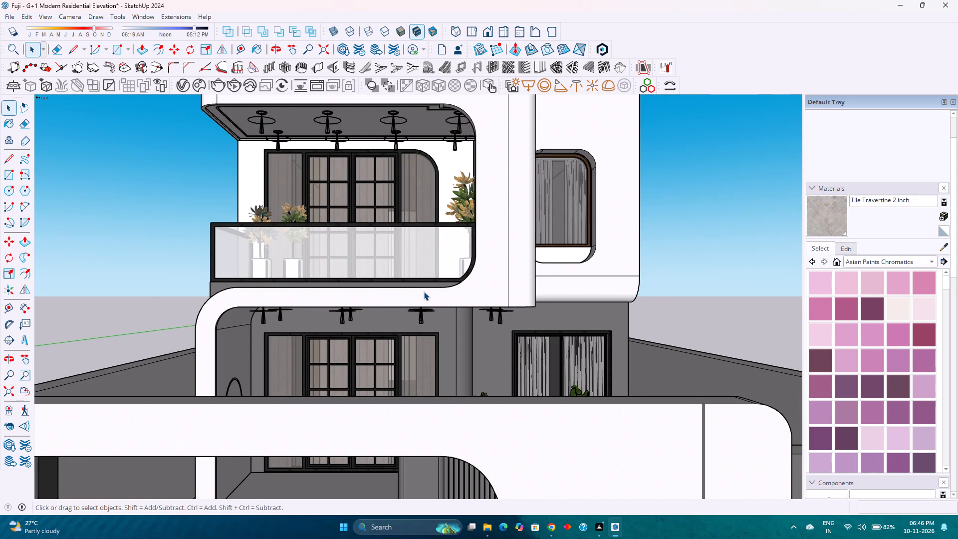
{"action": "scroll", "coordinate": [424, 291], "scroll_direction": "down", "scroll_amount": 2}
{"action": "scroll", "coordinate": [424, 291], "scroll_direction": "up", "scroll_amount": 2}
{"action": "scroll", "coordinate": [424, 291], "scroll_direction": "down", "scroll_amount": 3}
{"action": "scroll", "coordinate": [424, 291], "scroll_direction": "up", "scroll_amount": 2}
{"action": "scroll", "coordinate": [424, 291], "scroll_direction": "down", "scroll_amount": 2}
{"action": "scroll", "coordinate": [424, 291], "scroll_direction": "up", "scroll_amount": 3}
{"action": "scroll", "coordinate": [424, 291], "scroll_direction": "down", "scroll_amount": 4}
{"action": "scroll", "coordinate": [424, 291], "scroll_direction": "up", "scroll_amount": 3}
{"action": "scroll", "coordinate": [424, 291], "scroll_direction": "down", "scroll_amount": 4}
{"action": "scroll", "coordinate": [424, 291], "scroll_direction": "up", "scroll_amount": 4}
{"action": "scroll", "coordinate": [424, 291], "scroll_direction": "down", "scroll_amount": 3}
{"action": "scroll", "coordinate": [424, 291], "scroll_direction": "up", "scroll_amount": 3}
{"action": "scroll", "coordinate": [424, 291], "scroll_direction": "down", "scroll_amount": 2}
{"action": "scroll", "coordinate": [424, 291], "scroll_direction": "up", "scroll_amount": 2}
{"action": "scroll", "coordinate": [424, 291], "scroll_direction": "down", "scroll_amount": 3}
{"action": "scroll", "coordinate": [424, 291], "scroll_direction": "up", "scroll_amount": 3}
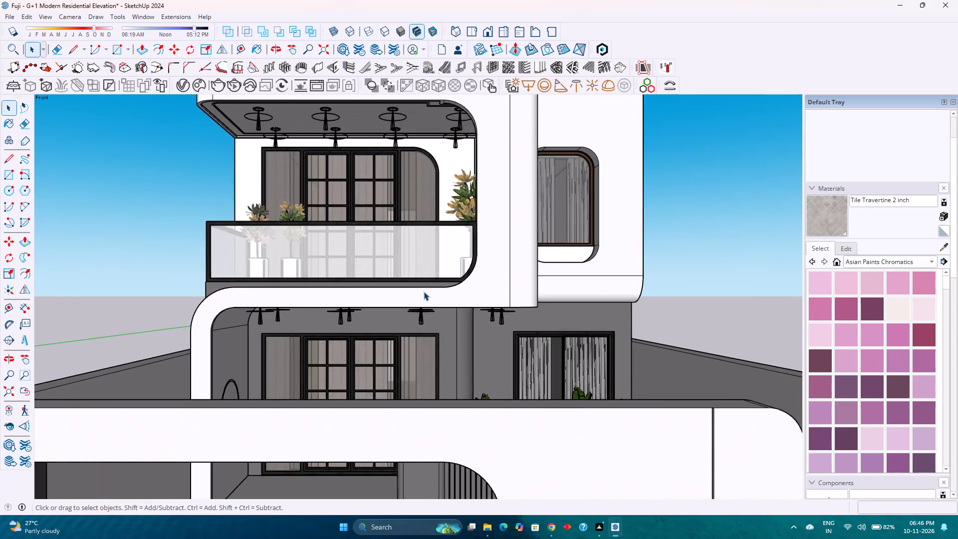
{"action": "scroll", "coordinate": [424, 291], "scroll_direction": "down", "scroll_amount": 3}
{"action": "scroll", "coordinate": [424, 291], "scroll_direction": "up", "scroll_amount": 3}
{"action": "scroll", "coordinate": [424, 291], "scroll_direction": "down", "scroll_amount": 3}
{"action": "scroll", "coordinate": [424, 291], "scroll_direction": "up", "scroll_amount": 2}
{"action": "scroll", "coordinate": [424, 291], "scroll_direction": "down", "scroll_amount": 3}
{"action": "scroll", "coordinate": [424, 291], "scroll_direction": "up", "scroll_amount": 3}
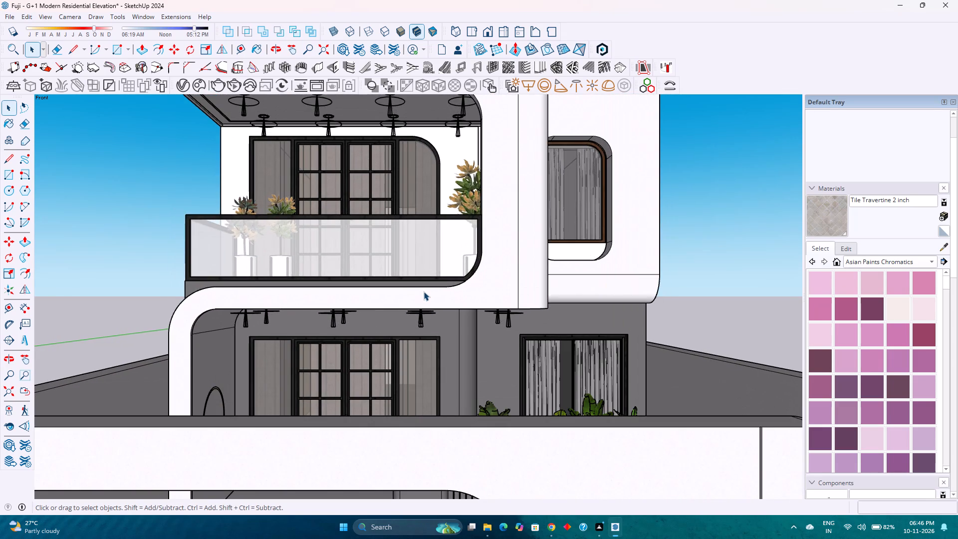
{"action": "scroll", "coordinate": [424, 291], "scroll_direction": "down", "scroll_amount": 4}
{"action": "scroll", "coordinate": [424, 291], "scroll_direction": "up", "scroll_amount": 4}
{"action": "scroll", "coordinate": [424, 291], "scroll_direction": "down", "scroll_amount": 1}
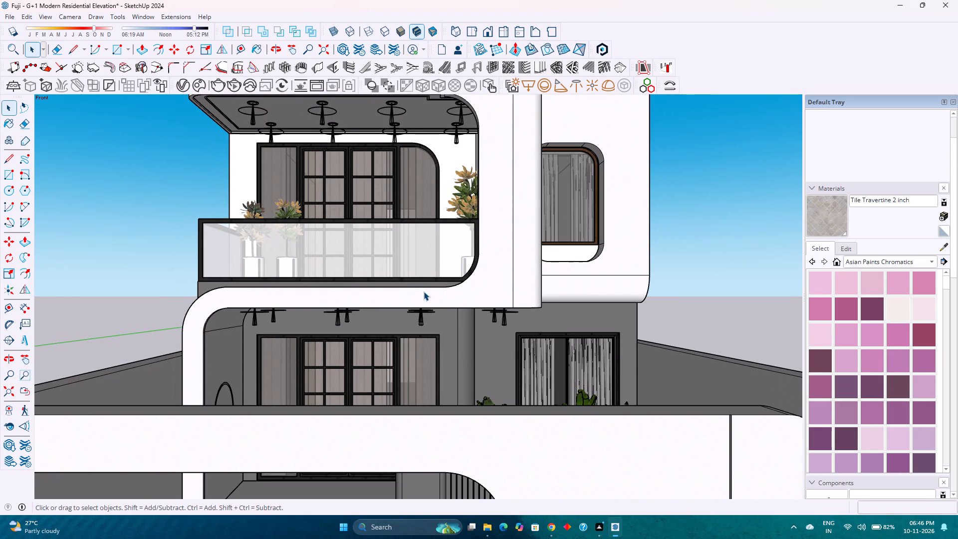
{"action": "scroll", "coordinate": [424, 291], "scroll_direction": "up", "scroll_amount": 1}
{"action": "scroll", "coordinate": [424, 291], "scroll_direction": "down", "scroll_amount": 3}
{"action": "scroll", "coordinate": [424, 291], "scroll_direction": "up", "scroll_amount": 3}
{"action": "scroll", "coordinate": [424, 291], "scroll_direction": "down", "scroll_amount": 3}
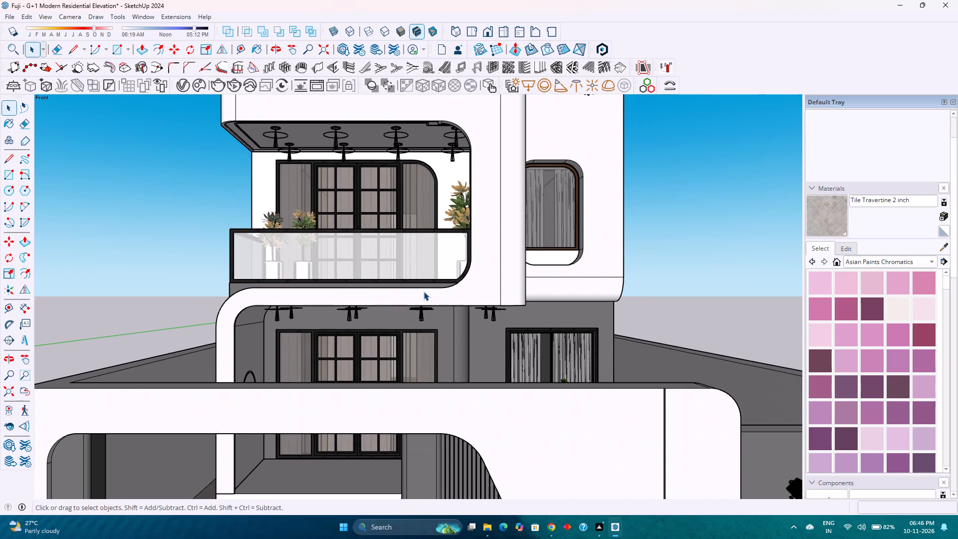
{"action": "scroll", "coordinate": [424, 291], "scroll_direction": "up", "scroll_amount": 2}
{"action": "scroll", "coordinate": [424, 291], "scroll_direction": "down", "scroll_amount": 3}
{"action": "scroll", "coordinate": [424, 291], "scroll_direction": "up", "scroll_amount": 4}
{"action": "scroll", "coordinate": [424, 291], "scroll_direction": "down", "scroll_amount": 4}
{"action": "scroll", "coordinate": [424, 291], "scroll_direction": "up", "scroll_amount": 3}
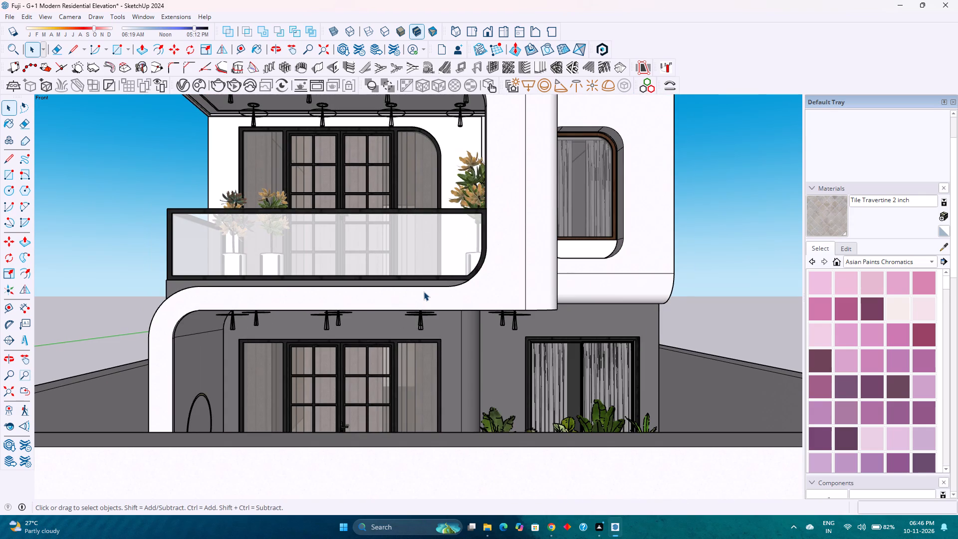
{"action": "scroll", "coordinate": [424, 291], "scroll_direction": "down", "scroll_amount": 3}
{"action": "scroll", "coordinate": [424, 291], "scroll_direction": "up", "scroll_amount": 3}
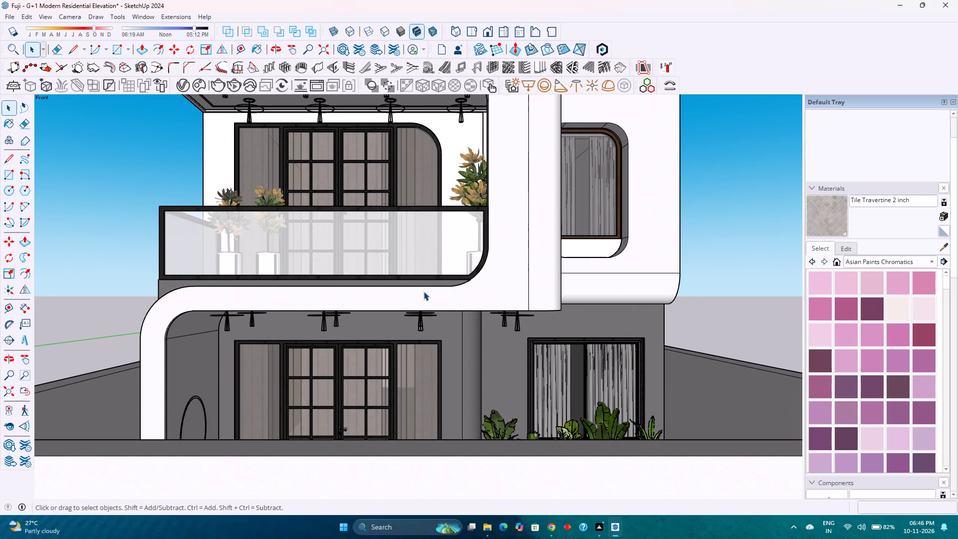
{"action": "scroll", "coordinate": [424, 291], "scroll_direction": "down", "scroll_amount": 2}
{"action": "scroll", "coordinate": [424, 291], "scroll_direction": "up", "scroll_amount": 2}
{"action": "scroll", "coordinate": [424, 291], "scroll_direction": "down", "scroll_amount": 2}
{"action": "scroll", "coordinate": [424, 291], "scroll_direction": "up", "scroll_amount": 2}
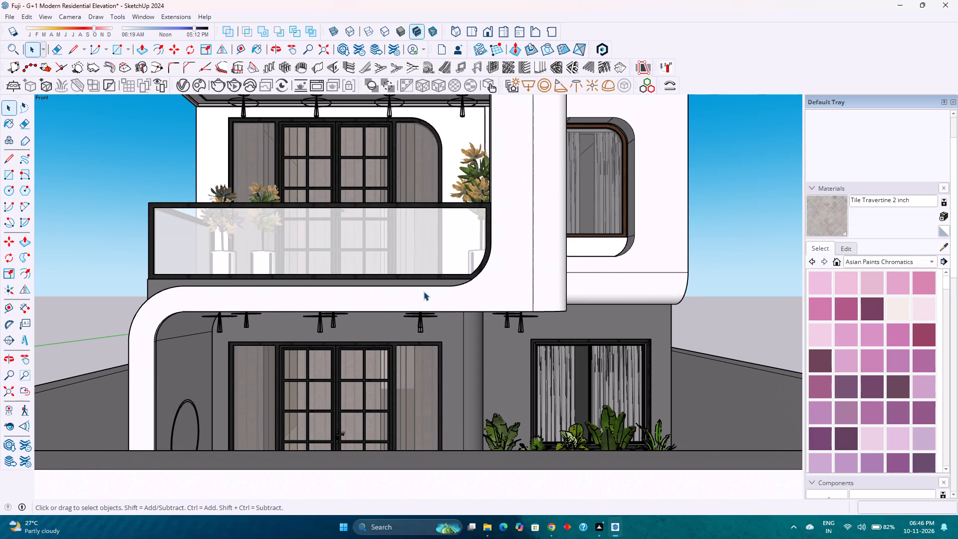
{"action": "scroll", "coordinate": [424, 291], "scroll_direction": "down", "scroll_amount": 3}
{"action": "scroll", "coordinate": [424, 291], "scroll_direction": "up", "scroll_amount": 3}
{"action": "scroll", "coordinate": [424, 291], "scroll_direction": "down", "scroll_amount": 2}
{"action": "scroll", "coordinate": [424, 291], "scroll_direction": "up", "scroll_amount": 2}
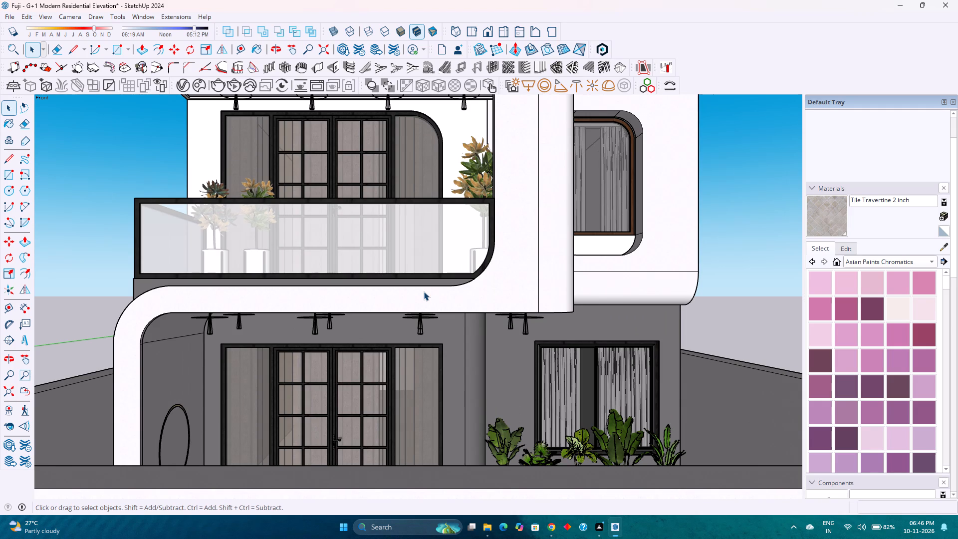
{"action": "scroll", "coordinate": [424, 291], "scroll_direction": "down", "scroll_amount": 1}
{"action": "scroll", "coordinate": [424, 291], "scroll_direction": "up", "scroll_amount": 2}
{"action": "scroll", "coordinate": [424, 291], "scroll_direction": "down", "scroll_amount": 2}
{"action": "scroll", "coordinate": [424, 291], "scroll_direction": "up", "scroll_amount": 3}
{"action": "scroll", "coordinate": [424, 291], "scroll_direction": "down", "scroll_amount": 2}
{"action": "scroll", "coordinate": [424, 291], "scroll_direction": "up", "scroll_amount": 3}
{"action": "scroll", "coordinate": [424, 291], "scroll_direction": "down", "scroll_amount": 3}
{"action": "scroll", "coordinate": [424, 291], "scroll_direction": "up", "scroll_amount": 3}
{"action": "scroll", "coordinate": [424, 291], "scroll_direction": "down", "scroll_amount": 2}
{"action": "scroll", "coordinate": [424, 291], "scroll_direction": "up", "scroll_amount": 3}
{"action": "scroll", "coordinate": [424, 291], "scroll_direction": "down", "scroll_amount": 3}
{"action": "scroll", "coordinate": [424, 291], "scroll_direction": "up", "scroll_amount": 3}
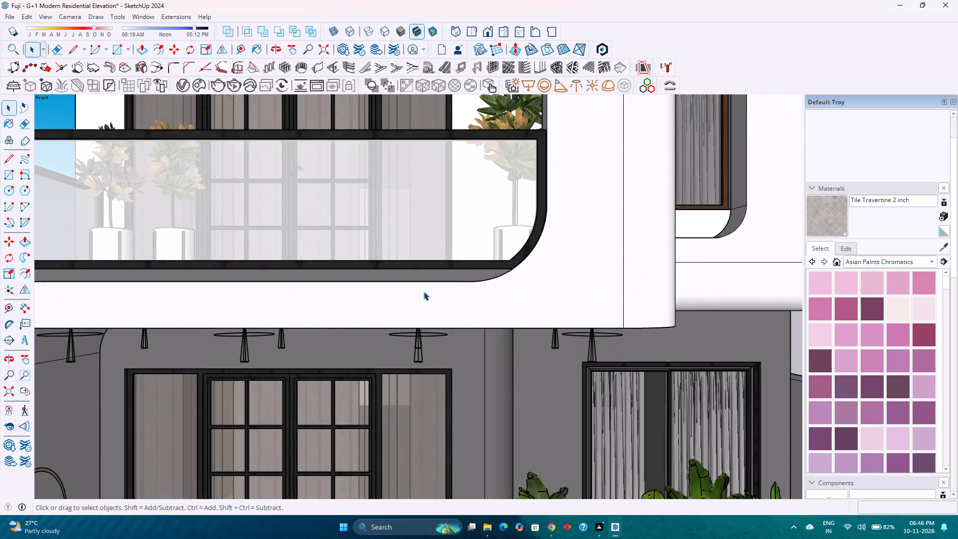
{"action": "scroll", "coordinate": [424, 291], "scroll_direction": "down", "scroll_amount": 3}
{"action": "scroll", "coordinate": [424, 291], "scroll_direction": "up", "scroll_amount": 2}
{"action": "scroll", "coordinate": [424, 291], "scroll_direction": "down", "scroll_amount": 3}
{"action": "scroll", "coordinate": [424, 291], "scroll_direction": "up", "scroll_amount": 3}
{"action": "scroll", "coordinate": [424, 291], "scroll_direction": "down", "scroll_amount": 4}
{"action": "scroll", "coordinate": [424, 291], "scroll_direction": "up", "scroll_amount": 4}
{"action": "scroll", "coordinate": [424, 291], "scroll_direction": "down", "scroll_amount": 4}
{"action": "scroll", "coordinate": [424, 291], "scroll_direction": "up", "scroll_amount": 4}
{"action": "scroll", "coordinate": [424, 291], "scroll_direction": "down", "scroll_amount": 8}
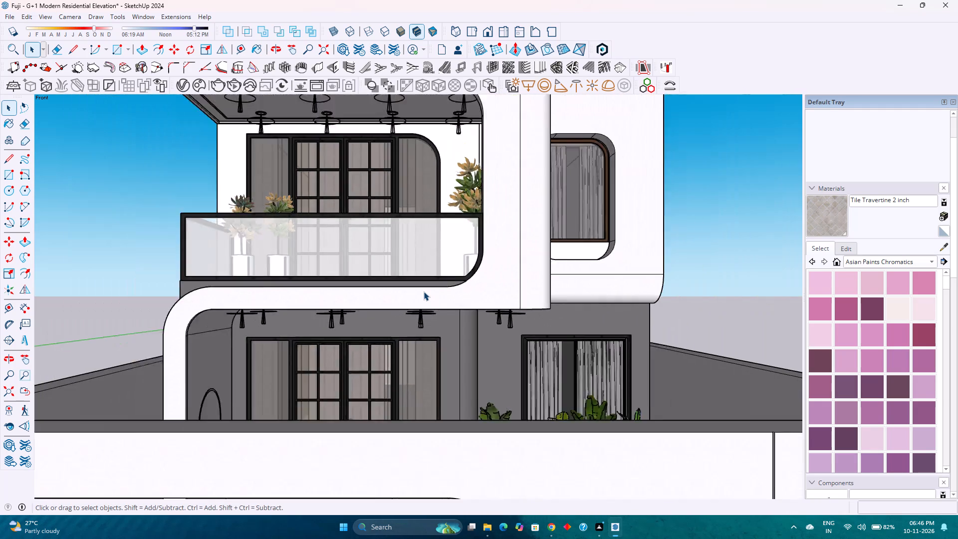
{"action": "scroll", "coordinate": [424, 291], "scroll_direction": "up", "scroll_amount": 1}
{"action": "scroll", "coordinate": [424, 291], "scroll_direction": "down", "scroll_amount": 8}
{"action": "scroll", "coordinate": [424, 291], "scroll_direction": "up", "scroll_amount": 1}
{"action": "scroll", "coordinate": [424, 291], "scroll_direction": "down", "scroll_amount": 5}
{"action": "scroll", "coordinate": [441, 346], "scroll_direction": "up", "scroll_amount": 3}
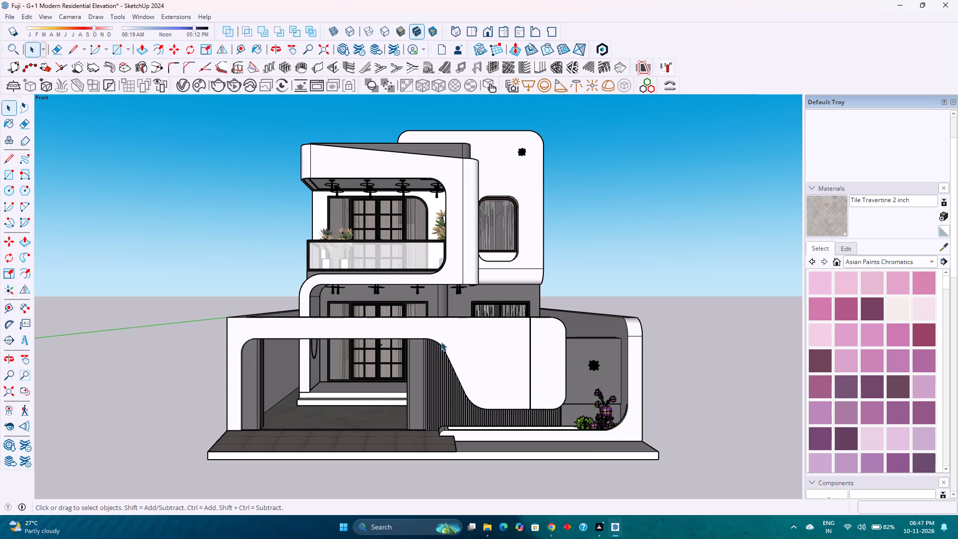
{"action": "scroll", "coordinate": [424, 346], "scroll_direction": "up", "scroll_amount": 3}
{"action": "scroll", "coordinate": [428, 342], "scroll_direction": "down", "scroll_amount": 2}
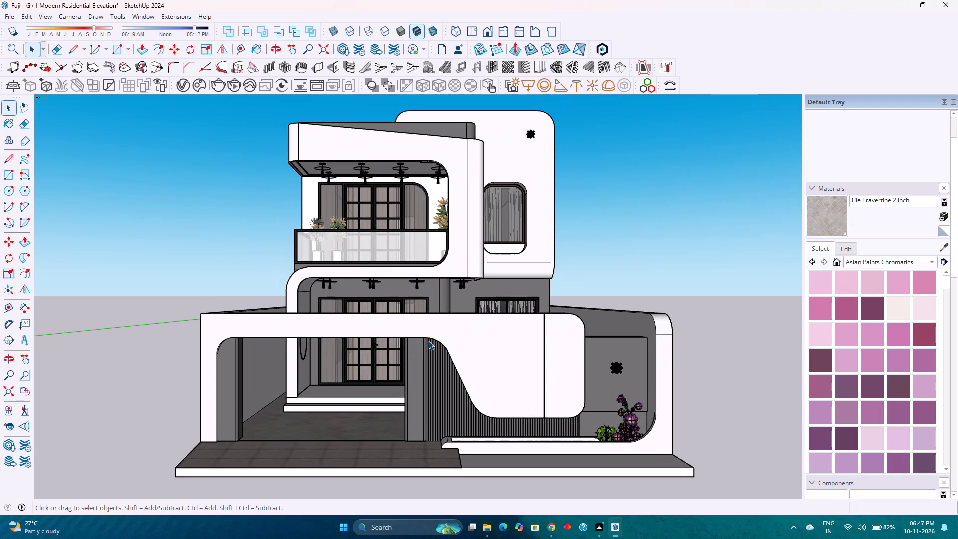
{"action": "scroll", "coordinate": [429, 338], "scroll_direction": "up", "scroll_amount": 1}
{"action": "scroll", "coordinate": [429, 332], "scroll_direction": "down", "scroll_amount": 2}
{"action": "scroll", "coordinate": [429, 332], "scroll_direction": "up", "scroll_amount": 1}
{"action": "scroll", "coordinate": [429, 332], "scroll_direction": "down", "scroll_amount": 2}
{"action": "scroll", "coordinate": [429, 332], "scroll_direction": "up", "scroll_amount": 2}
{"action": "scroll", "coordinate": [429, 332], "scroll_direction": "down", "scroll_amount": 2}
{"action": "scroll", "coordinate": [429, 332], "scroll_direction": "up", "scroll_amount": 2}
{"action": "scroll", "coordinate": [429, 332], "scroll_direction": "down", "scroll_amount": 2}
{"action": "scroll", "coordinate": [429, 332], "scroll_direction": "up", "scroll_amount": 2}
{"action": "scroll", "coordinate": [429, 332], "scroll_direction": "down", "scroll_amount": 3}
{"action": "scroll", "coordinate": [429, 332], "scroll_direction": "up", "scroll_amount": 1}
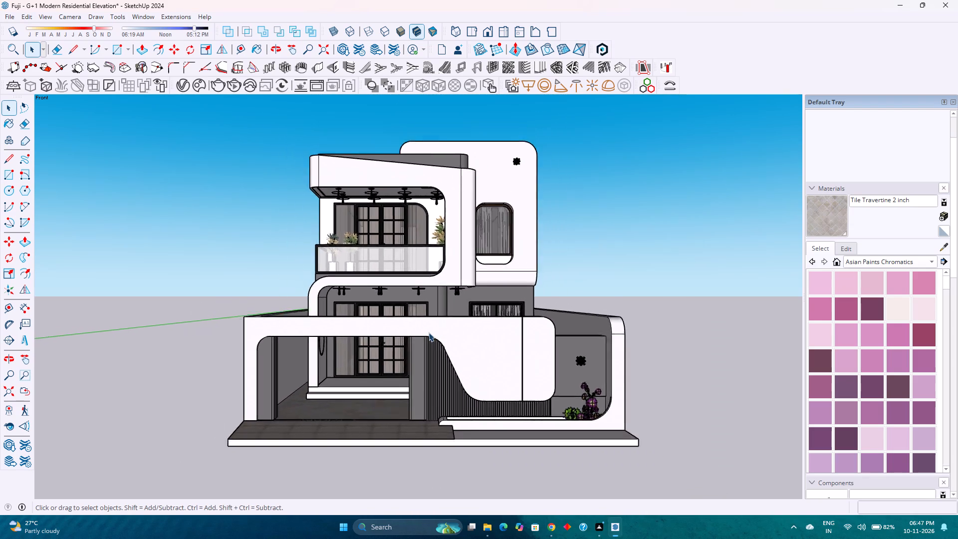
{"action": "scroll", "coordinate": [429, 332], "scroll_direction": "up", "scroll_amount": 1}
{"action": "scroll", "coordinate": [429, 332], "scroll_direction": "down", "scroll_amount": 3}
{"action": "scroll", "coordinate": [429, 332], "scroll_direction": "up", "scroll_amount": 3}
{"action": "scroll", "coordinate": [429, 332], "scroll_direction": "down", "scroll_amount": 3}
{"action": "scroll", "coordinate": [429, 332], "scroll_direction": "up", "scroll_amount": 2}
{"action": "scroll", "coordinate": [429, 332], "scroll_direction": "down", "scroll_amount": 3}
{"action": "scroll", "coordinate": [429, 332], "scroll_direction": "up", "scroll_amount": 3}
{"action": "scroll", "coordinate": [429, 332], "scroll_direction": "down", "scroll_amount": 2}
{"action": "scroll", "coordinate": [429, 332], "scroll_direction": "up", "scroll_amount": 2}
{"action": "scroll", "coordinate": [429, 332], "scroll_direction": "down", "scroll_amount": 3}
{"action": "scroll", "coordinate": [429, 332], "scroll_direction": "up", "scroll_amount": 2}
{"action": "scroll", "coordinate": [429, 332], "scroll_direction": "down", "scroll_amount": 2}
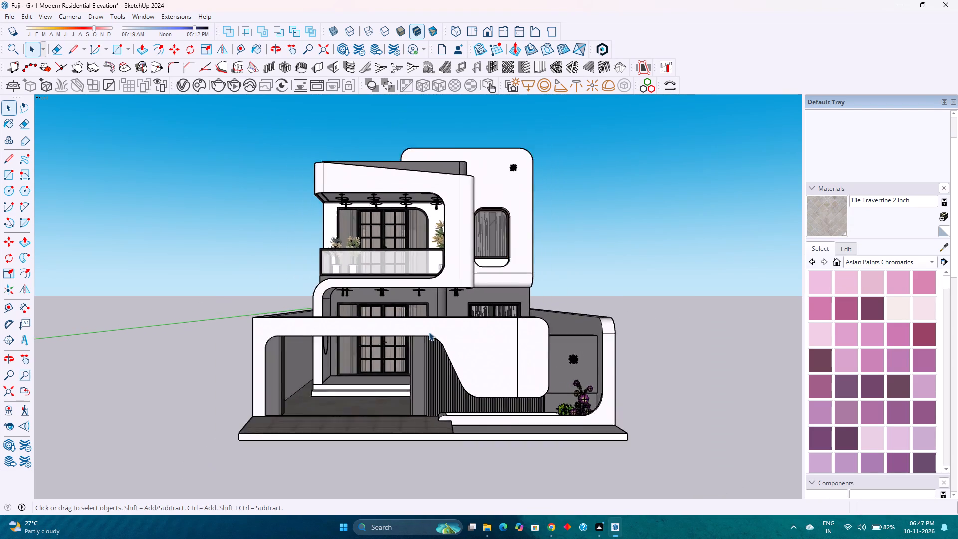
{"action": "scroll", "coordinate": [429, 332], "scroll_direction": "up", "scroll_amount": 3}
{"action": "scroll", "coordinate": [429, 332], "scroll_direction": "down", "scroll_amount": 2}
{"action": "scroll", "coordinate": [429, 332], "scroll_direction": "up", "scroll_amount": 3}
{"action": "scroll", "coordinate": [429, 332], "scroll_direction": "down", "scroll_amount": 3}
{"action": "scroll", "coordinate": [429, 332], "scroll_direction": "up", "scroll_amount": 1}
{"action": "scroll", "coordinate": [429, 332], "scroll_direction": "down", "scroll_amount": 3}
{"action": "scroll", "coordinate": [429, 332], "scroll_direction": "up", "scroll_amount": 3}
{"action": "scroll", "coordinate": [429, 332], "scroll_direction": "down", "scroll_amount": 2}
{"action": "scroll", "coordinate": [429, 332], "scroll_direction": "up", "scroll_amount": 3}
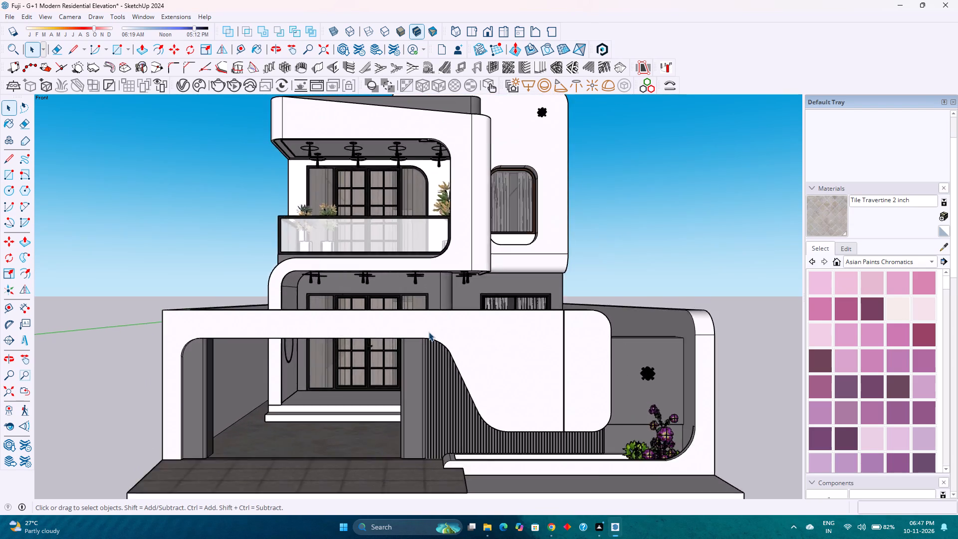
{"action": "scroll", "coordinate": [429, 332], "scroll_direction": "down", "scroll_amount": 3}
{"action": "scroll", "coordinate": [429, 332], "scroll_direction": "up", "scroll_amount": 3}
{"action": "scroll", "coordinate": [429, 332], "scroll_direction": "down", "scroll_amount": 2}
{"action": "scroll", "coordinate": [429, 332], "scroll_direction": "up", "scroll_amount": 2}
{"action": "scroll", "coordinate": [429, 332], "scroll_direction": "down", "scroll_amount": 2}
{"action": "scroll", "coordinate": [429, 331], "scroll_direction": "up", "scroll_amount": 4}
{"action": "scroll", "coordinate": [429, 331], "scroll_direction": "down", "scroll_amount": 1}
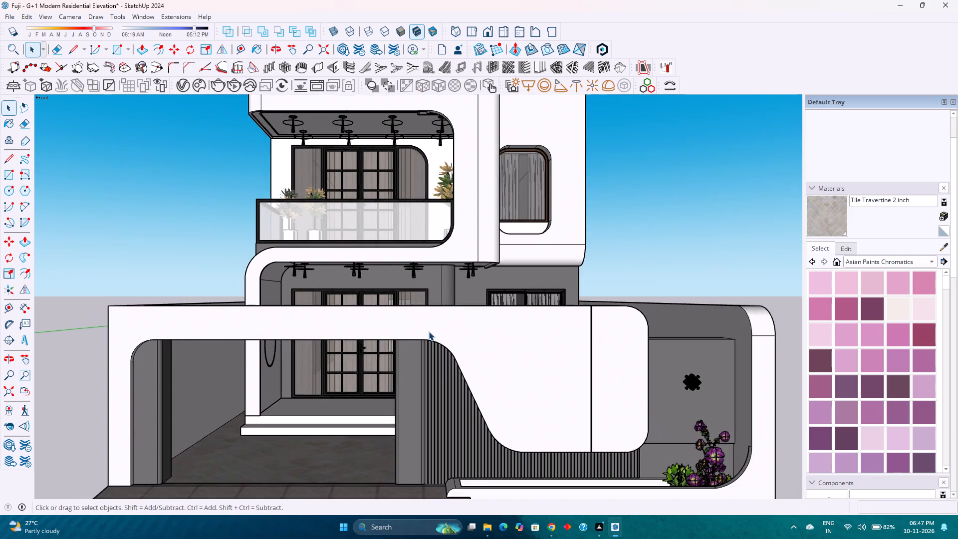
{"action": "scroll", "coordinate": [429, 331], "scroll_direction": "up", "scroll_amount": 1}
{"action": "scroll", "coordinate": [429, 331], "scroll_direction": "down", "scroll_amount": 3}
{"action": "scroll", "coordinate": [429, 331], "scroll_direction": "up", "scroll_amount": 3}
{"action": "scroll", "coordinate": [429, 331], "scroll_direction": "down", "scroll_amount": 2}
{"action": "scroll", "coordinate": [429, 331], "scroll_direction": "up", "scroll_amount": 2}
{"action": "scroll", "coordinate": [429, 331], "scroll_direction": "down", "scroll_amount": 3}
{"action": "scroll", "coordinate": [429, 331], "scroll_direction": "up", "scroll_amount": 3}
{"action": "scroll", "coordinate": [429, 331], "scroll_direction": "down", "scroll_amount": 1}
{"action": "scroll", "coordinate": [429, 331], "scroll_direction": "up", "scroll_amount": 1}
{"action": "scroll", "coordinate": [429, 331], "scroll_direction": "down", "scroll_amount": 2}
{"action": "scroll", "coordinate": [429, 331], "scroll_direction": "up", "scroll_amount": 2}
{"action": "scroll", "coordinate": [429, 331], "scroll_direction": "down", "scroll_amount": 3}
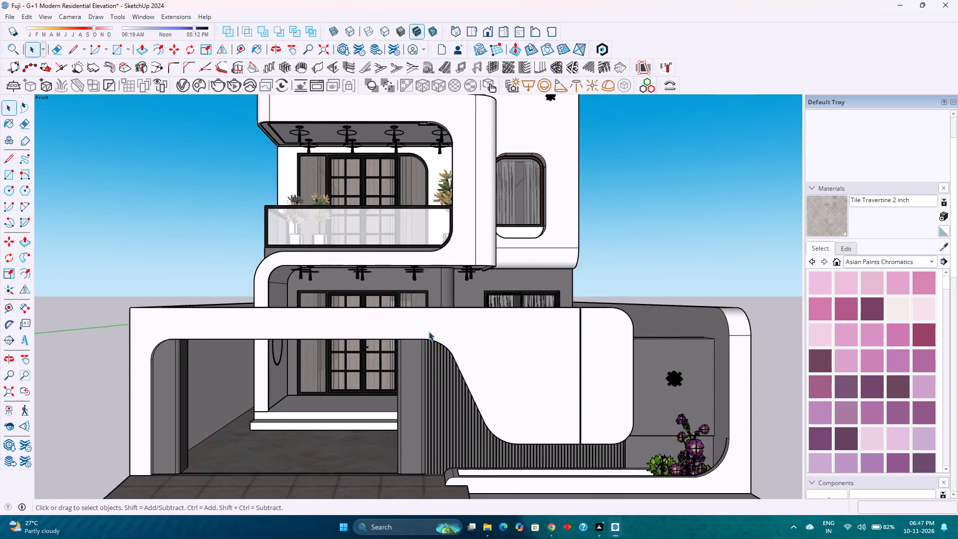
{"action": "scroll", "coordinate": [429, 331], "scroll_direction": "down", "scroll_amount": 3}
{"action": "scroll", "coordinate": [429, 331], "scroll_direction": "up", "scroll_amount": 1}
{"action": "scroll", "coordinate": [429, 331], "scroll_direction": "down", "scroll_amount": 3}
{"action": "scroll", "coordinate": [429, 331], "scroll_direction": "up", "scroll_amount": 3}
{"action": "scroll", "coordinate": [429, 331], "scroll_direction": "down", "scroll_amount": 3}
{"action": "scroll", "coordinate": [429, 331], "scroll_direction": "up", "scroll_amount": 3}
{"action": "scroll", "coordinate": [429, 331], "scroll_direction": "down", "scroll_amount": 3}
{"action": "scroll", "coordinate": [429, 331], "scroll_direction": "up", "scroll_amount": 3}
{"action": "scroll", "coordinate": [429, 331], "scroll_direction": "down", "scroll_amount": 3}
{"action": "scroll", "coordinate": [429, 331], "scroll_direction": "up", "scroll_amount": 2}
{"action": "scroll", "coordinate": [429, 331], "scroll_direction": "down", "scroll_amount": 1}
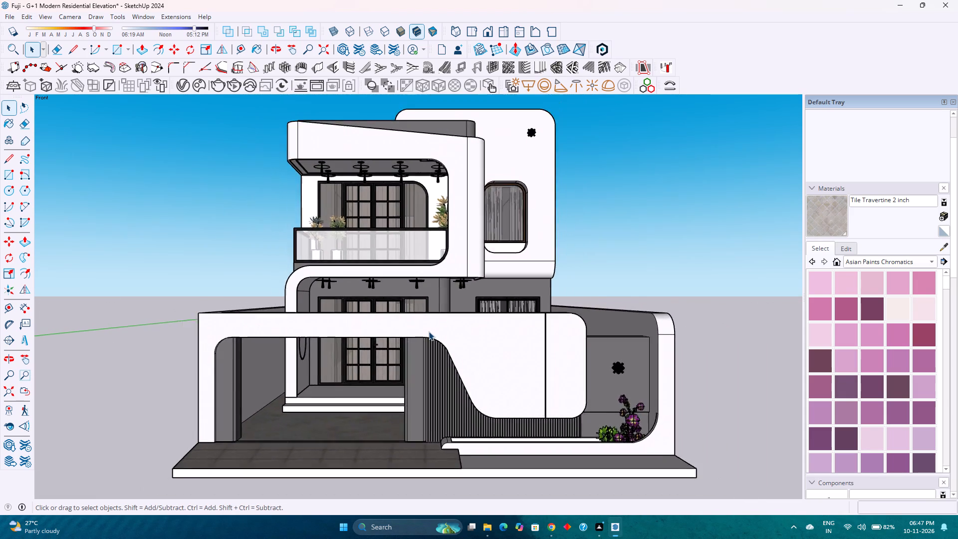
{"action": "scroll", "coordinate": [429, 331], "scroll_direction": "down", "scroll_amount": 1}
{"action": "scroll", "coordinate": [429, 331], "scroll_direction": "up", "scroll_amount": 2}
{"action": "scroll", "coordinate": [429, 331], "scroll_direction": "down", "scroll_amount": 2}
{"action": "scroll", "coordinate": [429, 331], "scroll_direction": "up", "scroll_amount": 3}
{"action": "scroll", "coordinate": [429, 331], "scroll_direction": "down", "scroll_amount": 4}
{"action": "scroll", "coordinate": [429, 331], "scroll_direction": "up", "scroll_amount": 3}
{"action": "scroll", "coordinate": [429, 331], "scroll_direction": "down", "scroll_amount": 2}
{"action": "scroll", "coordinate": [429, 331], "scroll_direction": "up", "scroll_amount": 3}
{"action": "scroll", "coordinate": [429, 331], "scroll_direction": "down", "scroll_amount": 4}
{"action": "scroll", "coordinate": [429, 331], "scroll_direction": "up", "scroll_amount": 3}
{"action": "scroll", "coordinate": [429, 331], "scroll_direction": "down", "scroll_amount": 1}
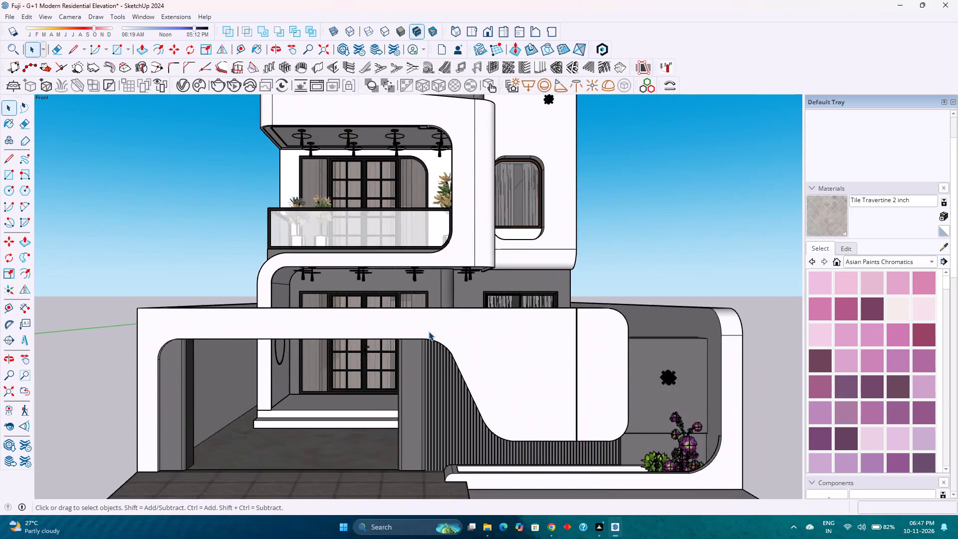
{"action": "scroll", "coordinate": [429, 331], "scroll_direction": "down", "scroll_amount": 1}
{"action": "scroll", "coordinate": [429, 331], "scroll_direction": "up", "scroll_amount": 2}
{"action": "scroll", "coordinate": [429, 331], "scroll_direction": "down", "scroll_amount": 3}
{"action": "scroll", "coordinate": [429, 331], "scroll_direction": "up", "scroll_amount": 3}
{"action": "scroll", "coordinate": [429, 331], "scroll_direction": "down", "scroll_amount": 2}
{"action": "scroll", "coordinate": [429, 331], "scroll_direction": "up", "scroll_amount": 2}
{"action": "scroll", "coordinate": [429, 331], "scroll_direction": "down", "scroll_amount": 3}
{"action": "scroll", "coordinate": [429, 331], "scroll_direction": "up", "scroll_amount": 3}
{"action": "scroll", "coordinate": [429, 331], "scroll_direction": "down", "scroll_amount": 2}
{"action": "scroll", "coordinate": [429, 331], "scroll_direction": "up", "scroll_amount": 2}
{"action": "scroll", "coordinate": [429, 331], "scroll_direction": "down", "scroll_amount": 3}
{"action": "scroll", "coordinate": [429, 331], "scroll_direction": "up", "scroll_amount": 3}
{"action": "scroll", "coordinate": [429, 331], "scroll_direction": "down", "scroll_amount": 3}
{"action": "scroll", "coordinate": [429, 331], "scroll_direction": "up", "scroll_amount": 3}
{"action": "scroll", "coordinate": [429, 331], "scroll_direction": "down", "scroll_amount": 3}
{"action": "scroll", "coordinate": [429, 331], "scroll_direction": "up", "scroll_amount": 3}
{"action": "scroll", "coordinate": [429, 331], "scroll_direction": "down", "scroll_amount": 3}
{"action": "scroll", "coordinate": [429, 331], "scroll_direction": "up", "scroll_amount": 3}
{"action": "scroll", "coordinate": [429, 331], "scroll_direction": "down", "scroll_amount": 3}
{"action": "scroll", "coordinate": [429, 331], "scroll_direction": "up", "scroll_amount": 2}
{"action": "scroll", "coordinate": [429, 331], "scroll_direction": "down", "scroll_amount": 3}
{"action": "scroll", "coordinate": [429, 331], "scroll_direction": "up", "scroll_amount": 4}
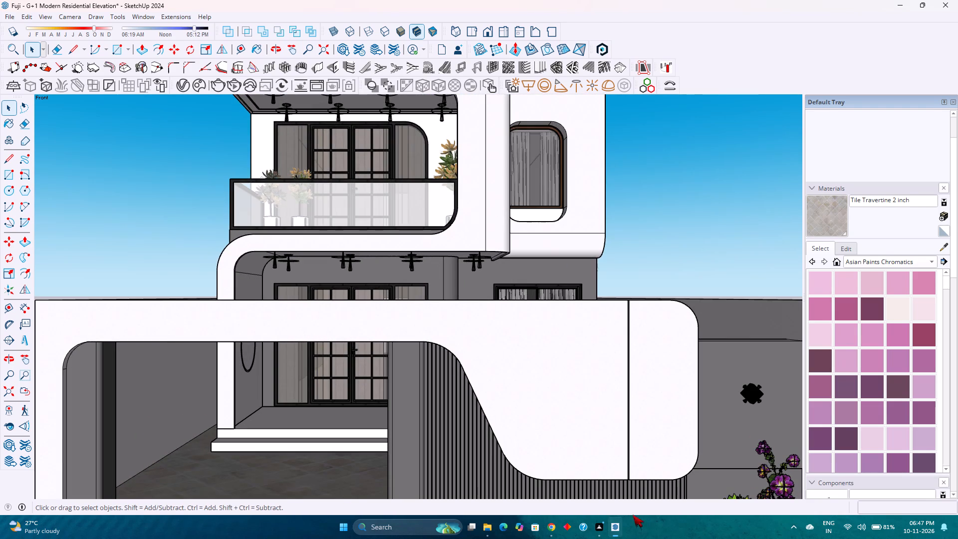
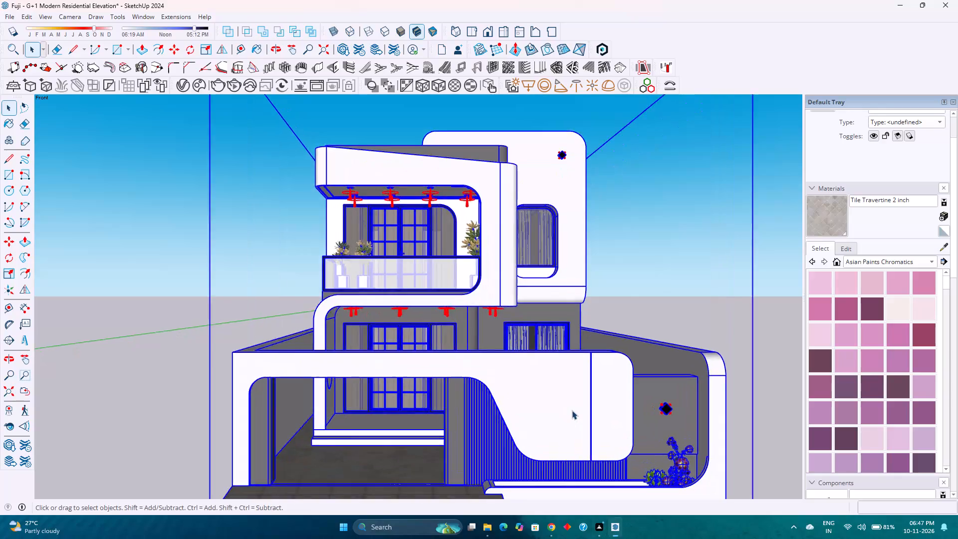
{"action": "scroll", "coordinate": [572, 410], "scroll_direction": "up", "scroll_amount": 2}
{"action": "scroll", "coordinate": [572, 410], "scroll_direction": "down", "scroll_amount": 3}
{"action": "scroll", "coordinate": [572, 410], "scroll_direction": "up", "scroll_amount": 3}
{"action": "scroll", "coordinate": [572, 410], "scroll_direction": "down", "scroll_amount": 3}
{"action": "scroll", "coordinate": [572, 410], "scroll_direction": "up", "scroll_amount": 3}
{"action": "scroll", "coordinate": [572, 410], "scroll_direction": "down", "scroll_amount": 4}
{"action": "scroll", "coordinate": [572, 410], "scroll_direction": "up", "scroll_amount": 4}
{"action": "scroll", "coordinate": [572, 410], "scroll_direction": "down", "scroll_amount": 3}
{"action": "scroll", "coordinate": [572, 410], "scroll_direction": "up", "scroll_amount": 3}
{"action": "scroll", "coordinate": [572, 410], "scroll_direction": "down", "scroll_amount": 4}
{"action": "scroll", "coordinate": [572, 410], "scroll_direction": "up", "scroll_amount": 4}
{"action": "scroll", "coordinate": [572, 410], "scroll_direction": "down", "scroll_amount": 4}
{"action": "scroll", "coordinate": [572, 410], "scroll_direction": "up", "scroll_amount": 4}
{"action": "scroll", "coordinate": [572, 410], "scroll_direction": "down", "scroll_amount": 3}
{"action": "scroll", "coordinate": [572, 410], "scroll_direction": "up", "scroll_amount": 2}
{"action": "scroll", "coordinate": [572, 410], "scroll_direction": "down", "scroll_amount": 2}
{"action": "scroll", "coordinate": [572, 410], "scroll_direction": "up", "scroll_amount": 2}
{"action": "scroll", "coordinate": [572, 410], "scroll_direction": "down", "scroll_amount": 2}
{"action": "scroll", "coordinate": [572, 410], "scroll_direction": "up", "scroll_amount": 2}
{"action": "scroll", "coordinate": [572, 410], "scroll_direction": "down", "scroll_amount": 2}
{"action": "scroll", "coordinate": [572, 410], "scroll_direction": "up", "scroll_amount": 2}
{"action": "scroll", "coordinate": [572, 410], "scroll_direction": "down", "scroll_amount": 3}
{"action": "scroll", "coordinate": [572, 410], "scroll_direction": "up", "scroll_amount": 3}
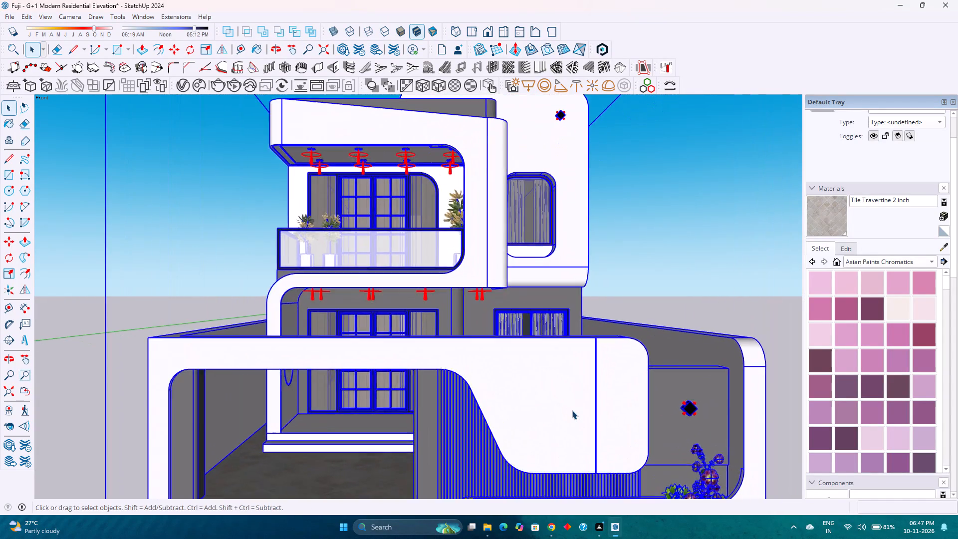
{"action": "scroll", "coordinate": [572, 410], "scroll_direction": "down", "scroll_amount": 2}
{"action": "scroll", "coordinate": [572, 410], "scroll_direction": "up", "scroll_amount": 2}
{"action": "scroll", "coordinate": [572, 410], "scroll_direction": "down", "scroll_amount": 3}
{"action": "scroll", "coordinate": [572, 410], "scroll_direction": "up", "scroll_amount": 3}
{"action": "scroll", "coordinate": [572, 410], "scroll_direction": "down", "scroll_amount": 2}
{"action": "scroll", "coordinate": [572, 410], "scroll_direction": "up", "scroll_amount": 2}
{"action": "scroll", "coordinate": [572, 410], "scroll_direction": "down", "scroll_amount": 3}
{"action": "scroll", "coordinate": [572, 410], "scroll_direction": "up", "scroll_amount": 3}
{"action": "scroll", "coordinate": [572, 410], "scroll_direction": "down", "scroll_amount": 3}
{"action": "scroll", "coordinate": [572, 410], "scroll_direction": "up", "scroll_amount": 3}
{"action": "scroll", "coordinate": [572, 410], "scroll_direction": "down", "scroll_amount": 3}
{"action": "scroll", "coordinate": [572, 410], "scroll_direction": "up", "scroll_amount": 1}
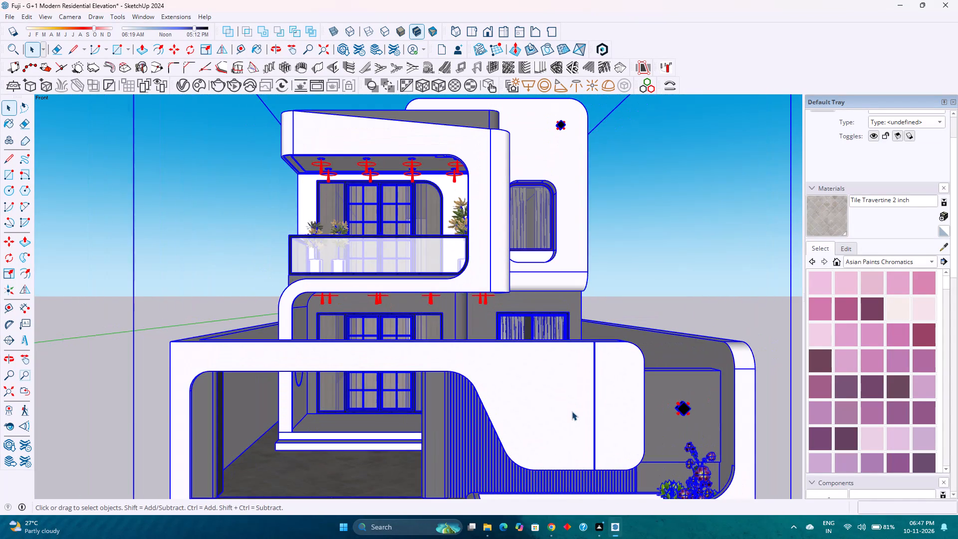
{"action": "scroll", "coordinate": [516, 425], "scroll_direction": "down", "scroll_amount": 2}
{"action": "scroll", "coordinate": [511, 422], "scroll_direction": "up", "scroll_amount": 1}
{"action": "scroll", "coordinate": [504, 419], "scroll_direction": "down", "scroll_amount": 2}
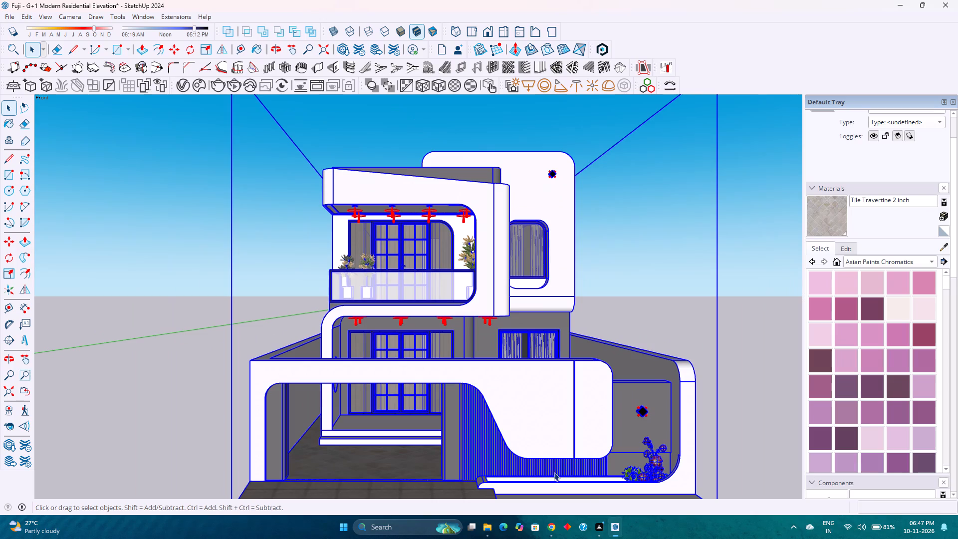
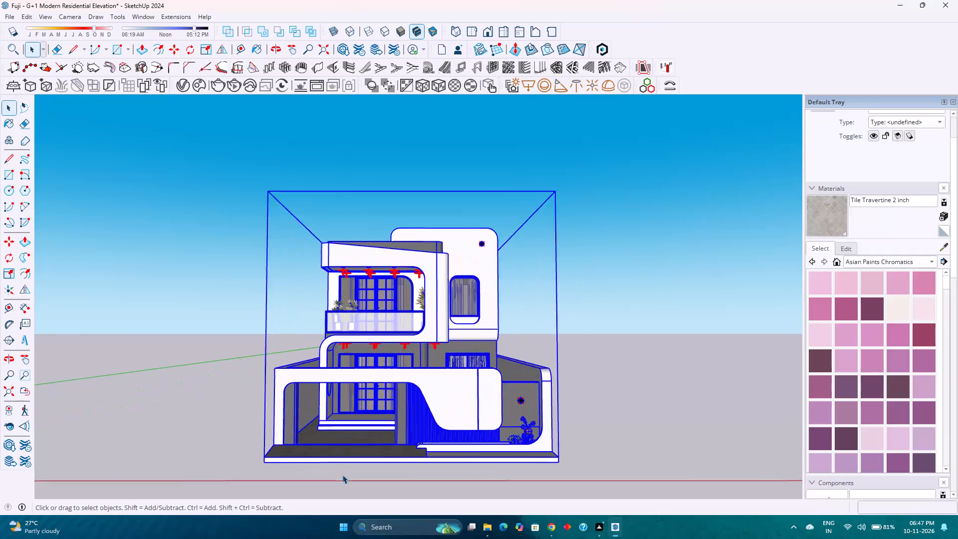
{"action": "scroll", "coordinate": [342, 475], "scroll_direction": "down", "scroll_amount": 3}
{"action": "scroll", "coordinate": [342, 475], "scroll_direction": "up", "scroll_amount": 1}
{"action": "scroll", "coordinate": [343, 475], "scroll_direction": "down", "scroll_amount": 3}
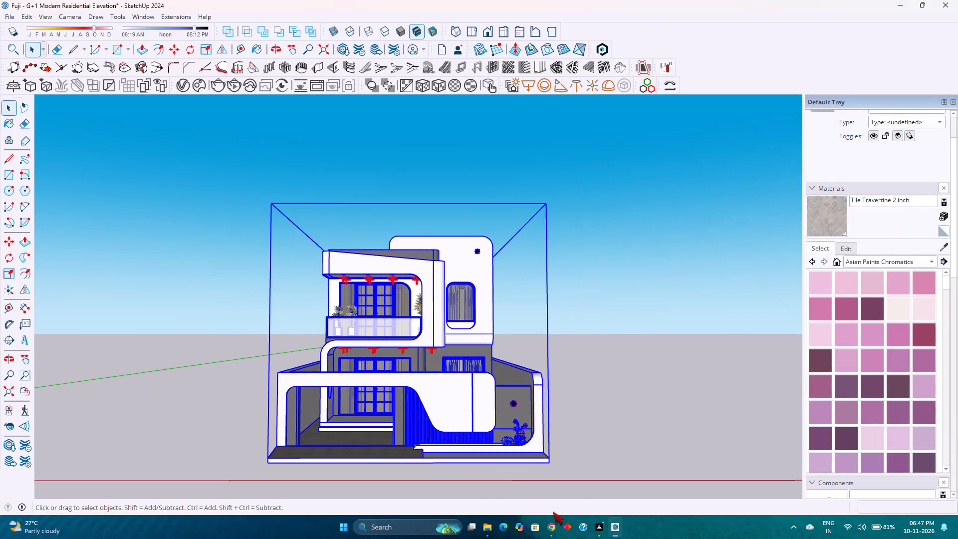
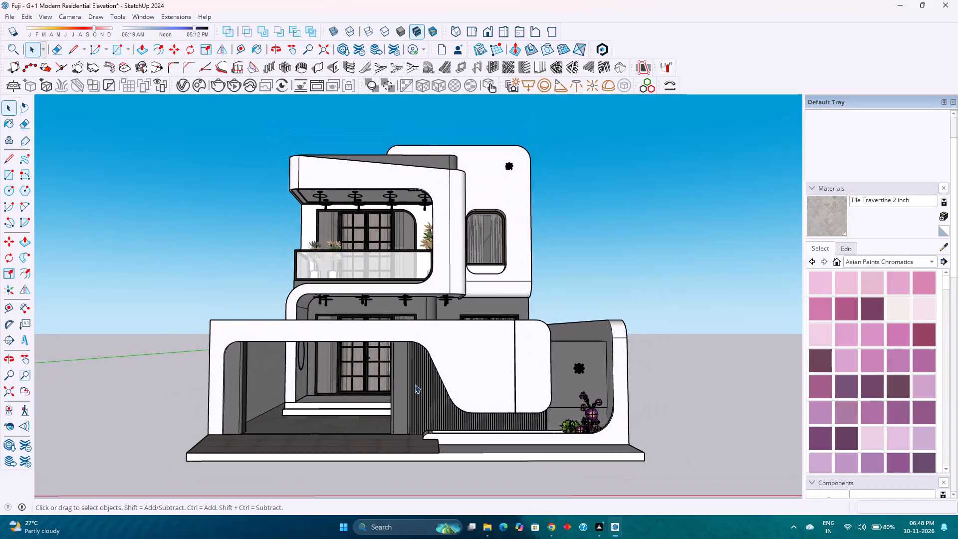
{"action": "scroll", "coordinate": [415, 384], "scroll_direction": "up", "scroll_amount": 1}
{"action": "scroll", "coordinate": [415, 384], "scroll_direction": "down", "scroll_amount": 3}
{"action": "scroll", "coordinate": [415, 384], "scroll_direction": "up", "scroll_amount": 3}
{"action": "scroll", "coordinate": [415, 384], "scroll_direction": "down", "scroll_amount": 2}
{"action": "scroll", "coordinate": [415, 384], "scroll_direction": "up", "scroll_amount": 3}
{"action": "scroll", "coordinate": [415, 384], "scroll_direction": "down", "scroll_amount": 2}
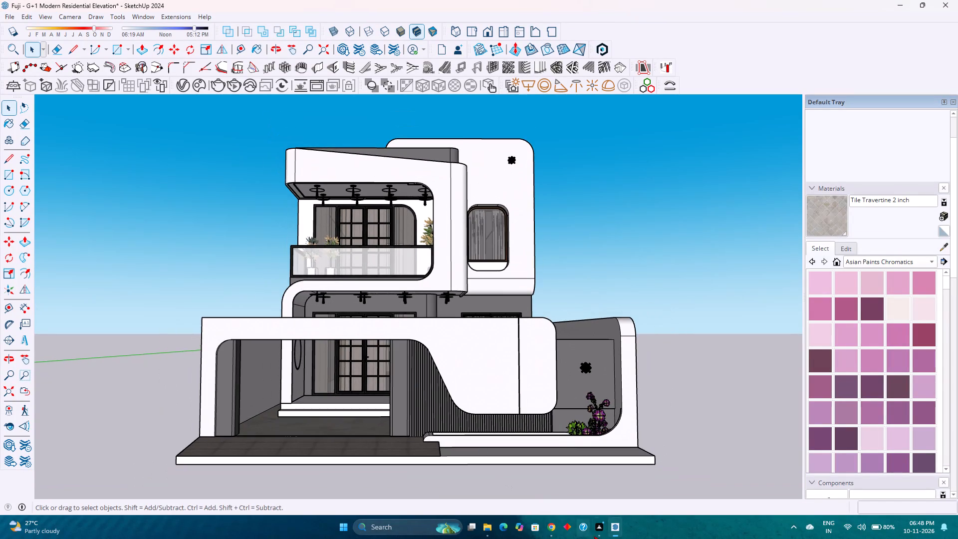
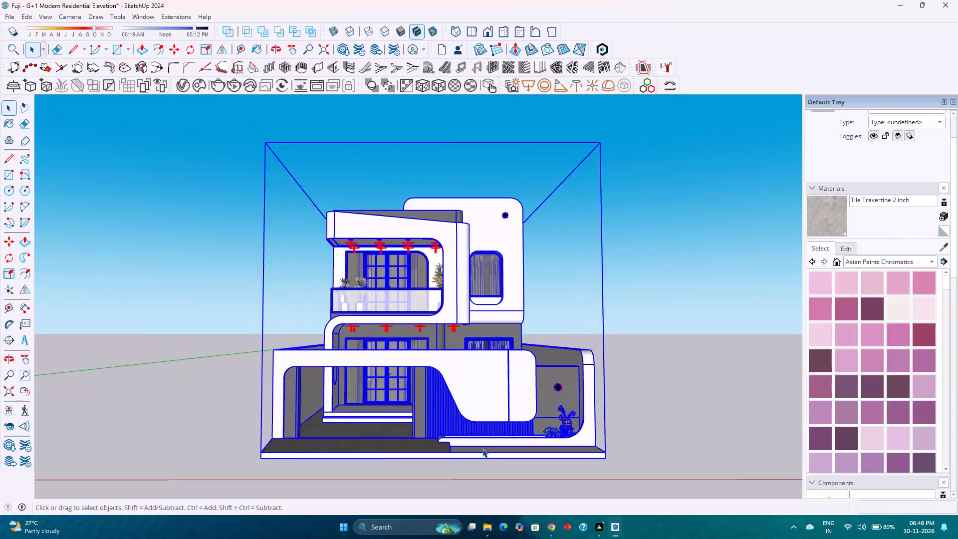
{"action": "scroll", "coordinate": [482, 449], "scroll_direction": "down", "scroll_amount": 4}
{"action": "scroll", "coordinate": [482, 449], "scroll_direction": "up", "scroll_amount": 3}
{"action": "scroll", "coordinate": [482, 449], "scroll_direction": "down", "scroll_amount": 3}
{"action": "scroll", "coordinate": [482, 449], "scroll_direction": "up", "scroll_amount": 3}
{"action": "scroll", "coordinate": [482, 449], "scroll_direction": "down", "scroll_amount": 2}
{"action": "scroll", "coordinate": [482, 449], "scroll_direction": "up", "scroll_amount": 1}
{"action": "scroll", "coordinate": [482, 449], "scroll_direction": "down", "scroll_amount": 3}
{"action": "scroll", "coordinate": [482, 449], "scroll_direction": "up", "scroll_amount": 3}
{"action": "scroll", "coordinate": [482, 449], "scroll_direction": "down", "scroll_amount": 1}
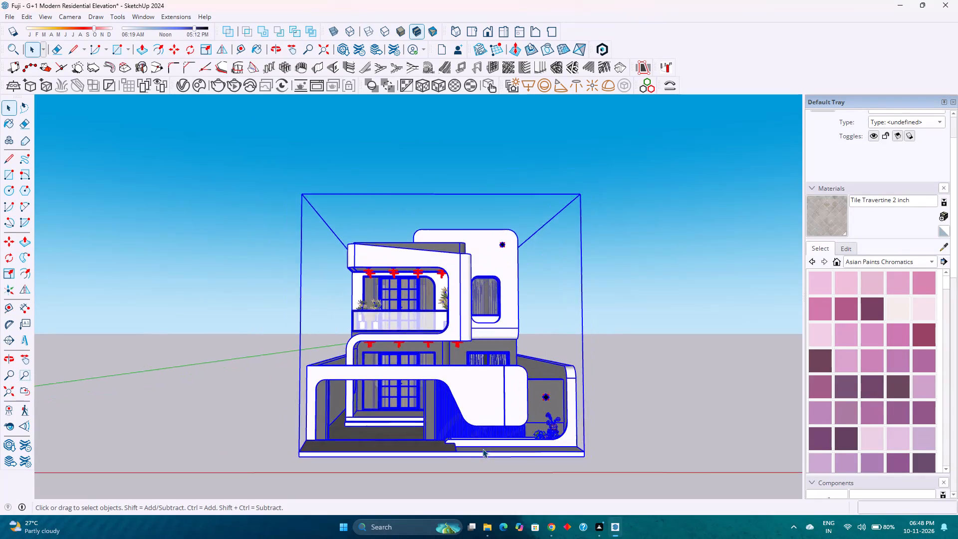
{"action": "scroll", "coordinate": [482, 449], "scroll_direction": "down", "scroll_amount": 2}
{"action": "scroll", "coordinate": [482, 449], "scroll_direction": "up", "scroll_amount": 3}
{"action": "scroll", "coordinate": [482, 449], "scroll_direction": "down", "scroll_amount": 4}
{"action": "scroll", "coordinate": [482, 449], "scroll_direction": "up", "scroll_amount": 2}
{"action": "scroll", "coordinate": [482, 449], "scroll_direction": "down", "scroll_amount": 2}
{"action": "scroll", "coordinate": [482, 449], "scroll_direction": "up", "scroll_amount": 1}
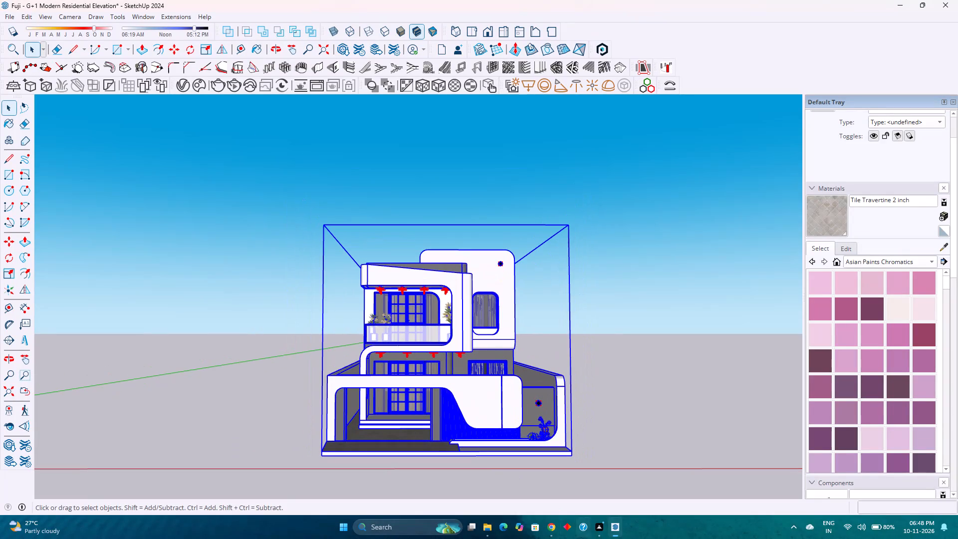